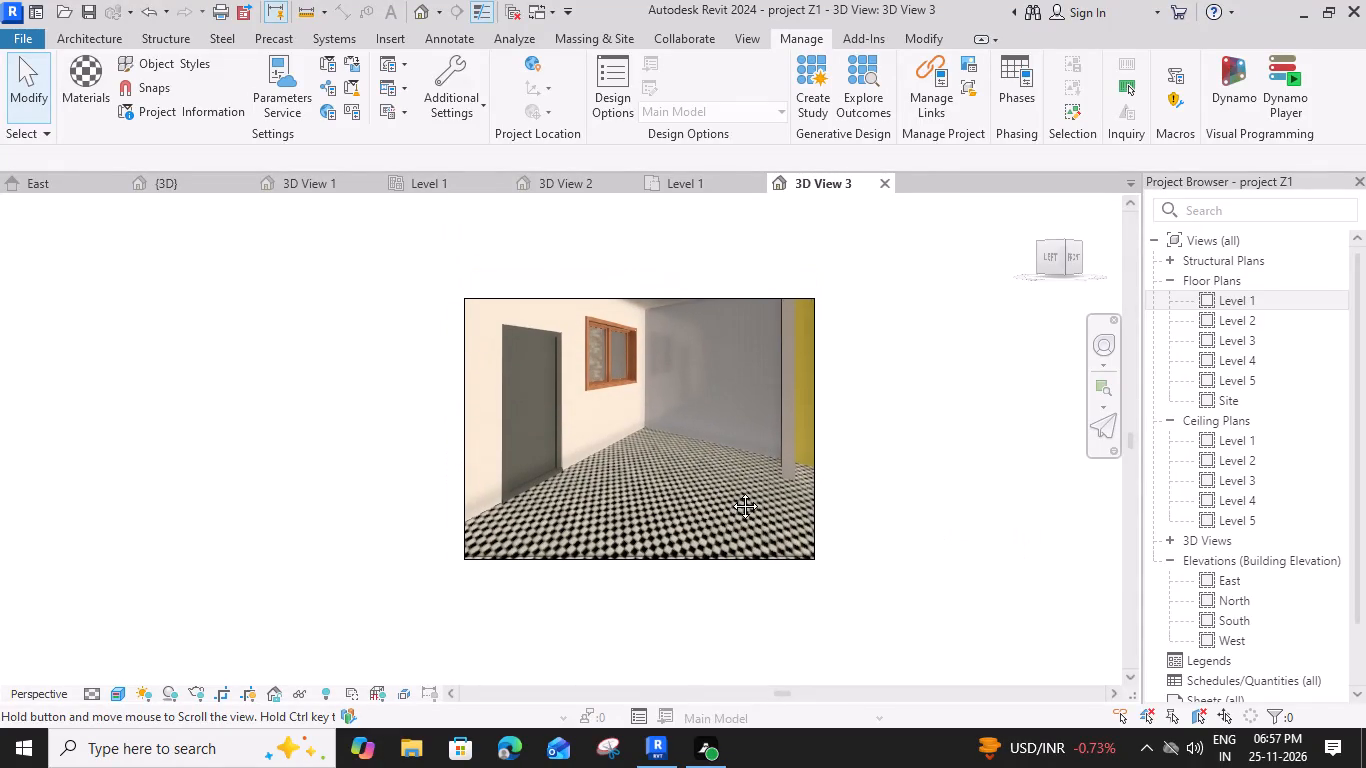
Rename the camera view 3D View 3 as "3D kitchen 1".
{"action": "key", "text": "Escape"}
{"action": "left_click", "coordinate": [771, 330]}
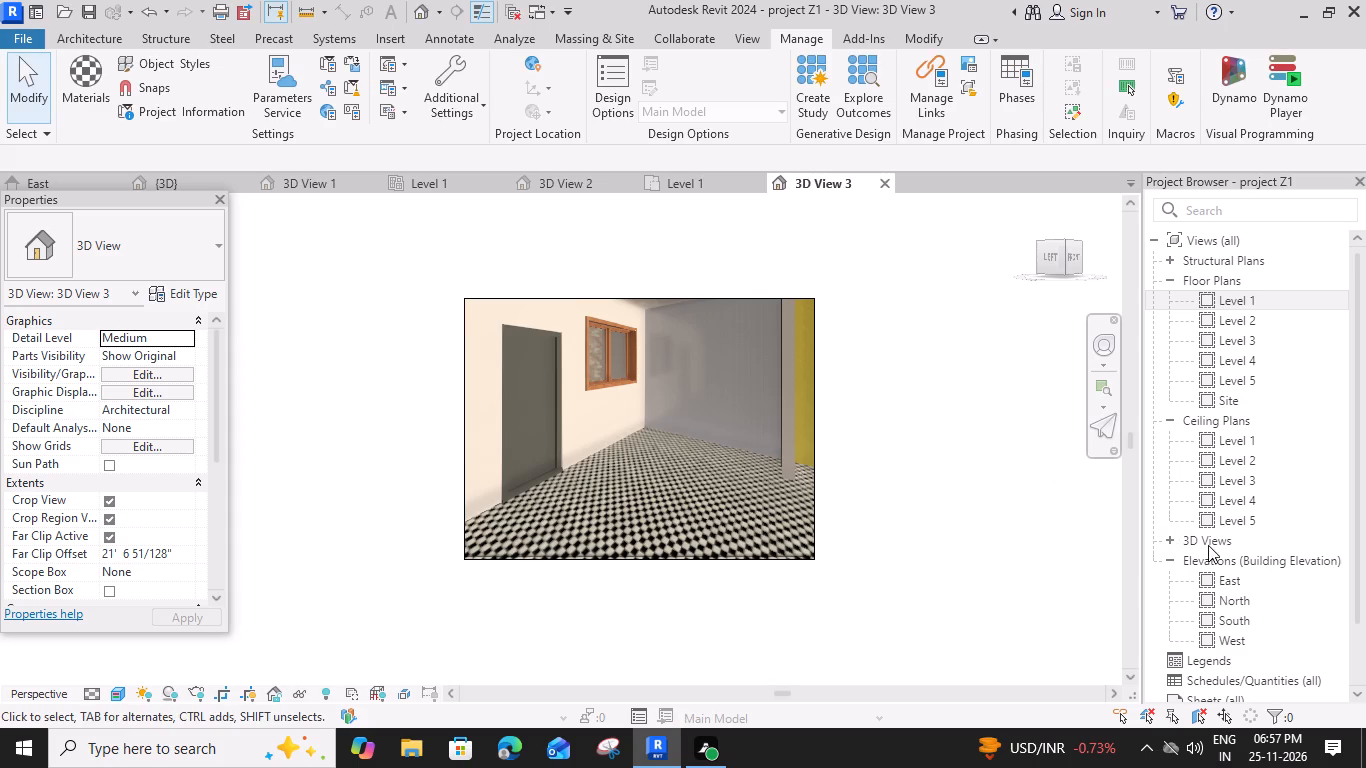
{"action": "left_click", "coordinate": [1234, 544]}
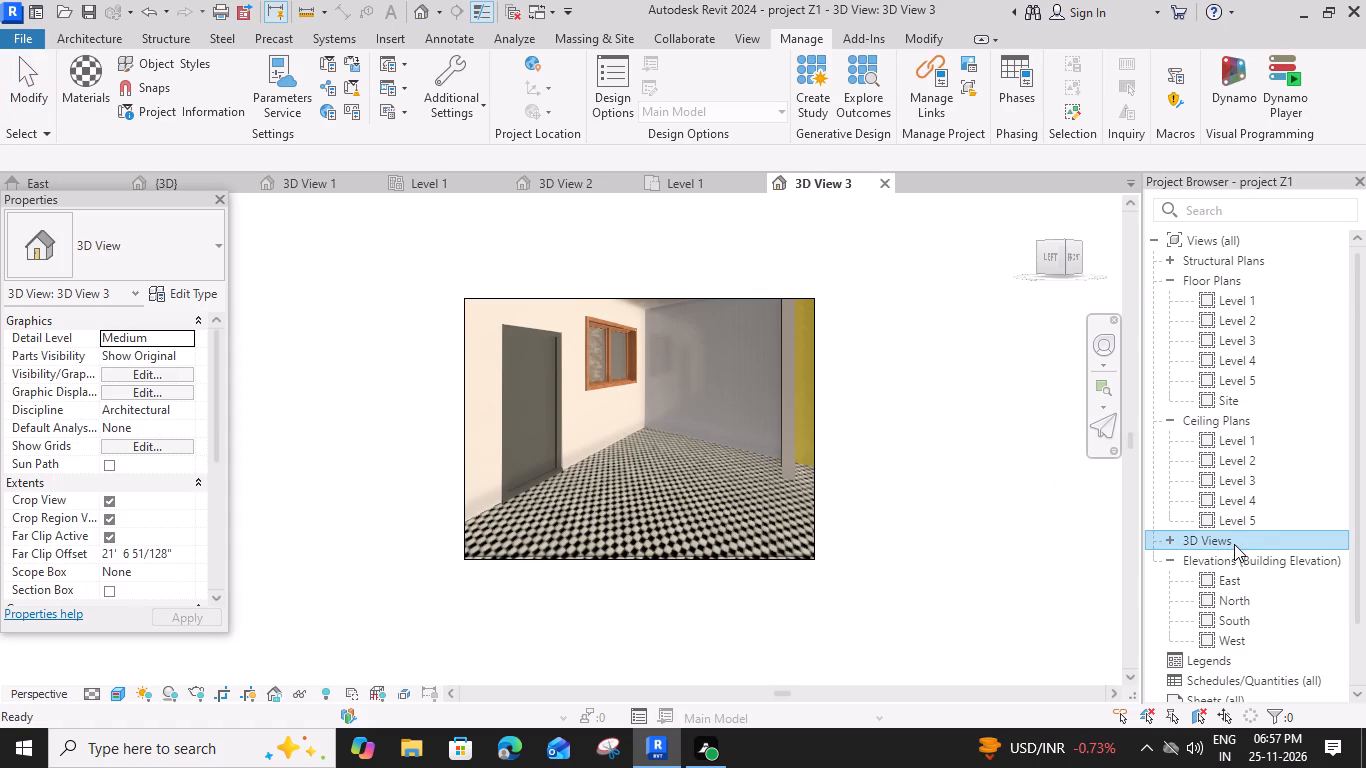
{"action": "left_click", "coordinate": [1234, 544]}
{"action": "double_click", "coordinate": [1231, 542]}
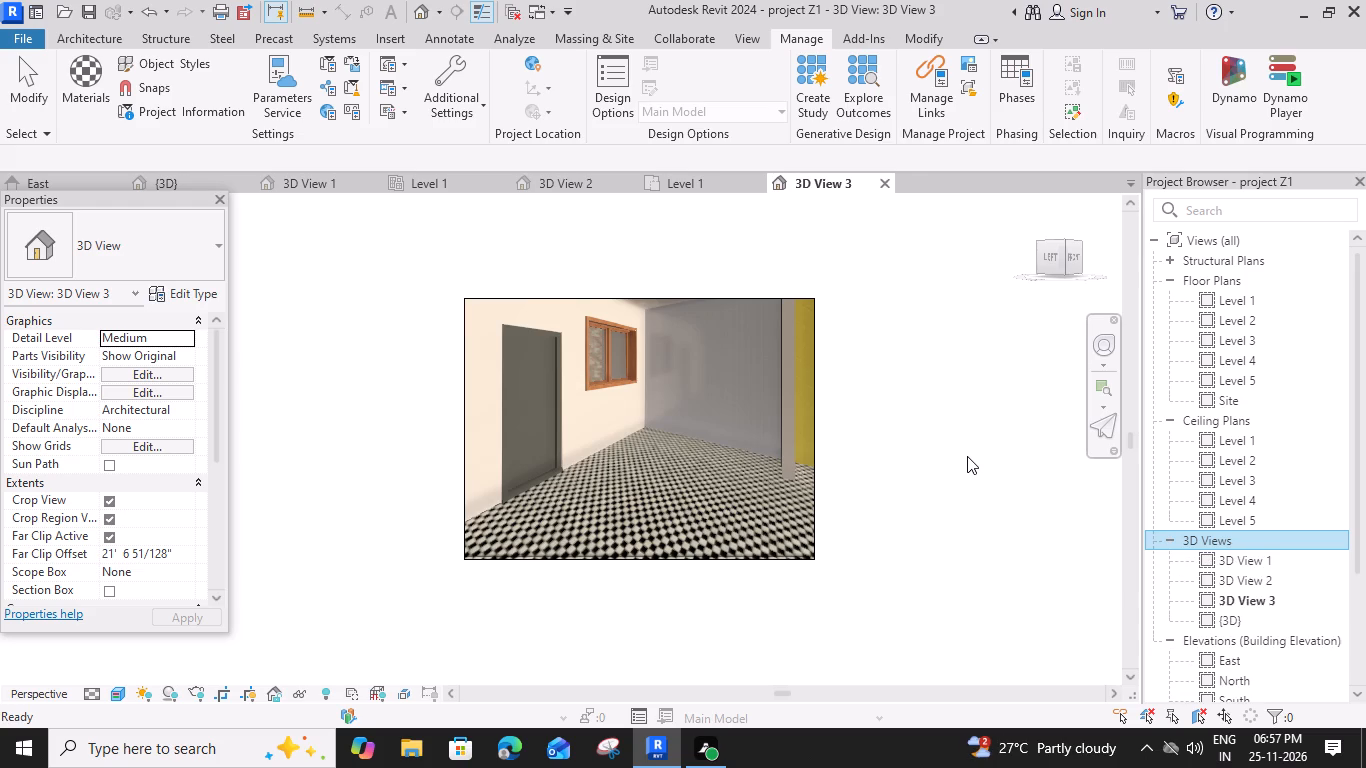
{"action": "right_click", "coordinate": [1266, 600]}
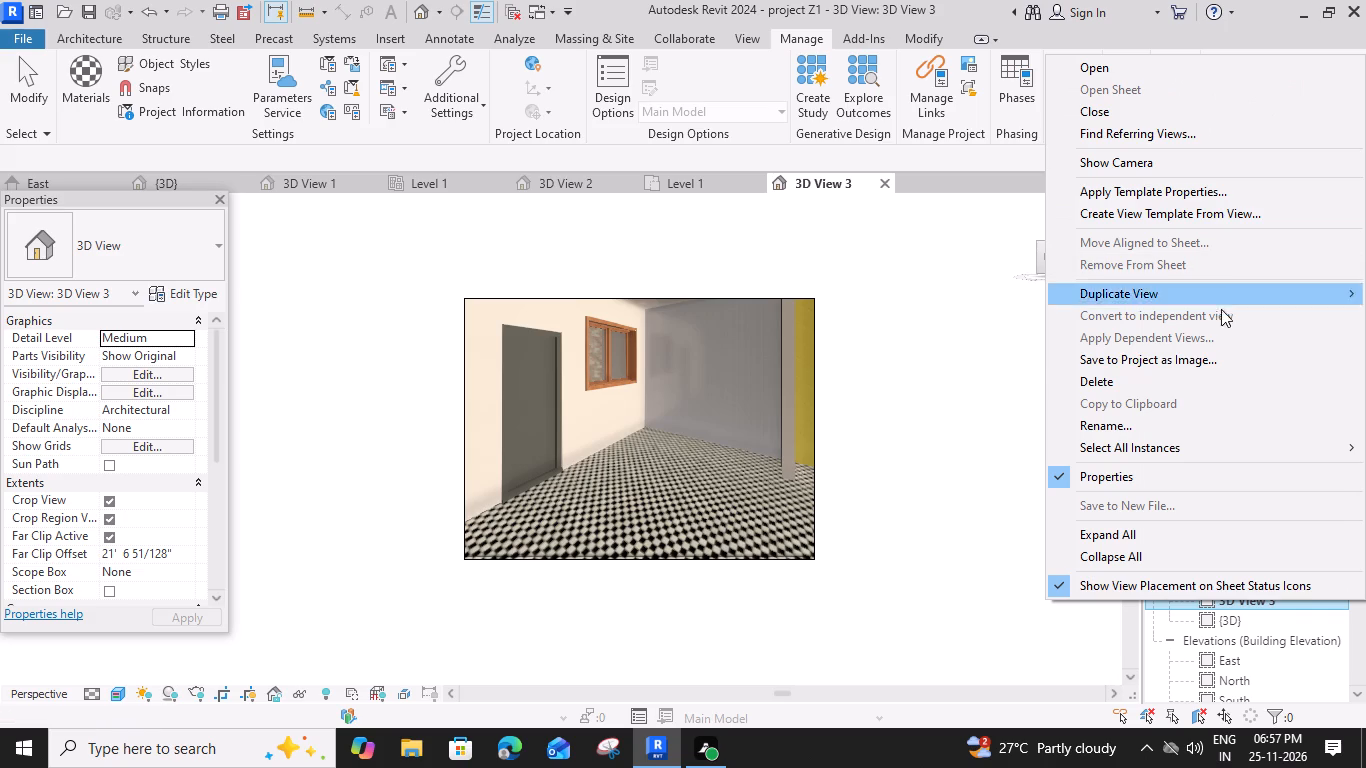
{"action": "left_click", "coordinate": [1235, 431]}
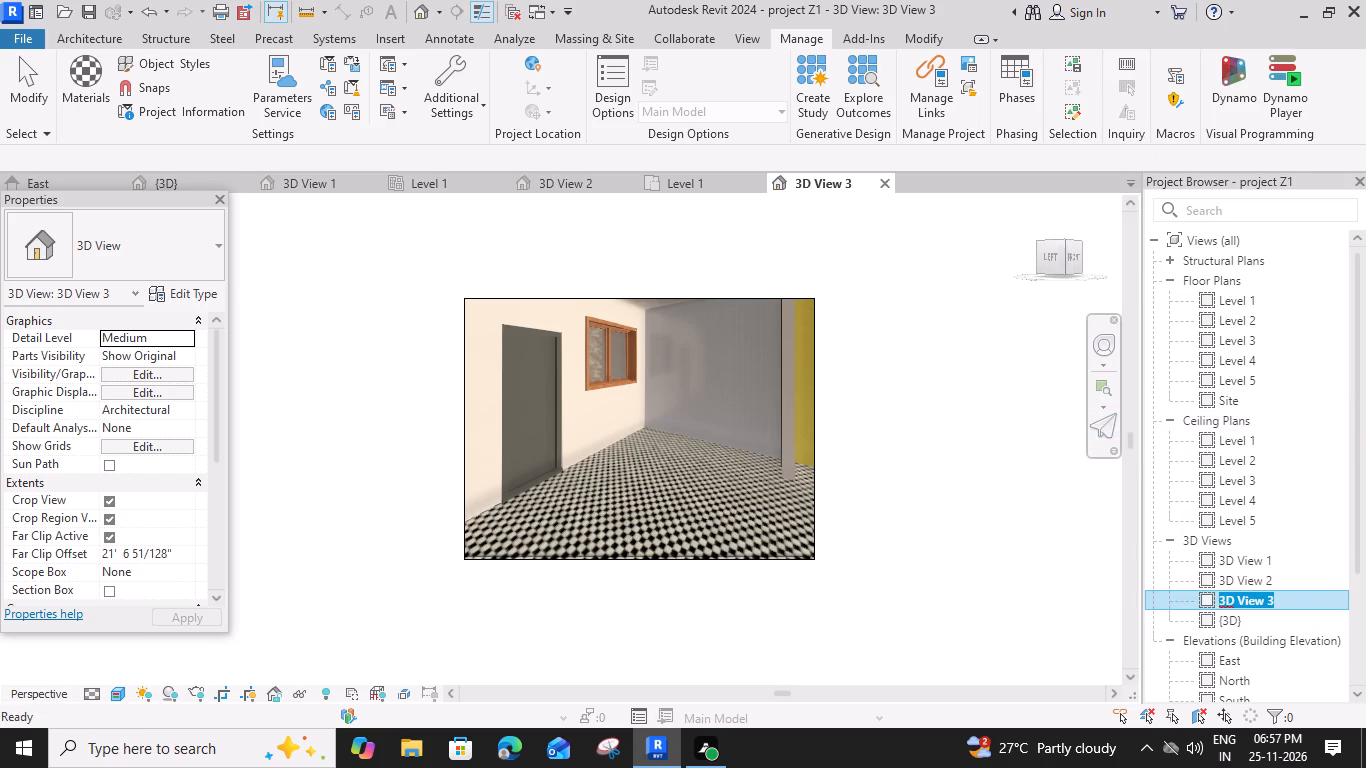
{"action": "left_click", "coordinate": [1302, 597]}
{"action": "key", "text": "BackSpace"}
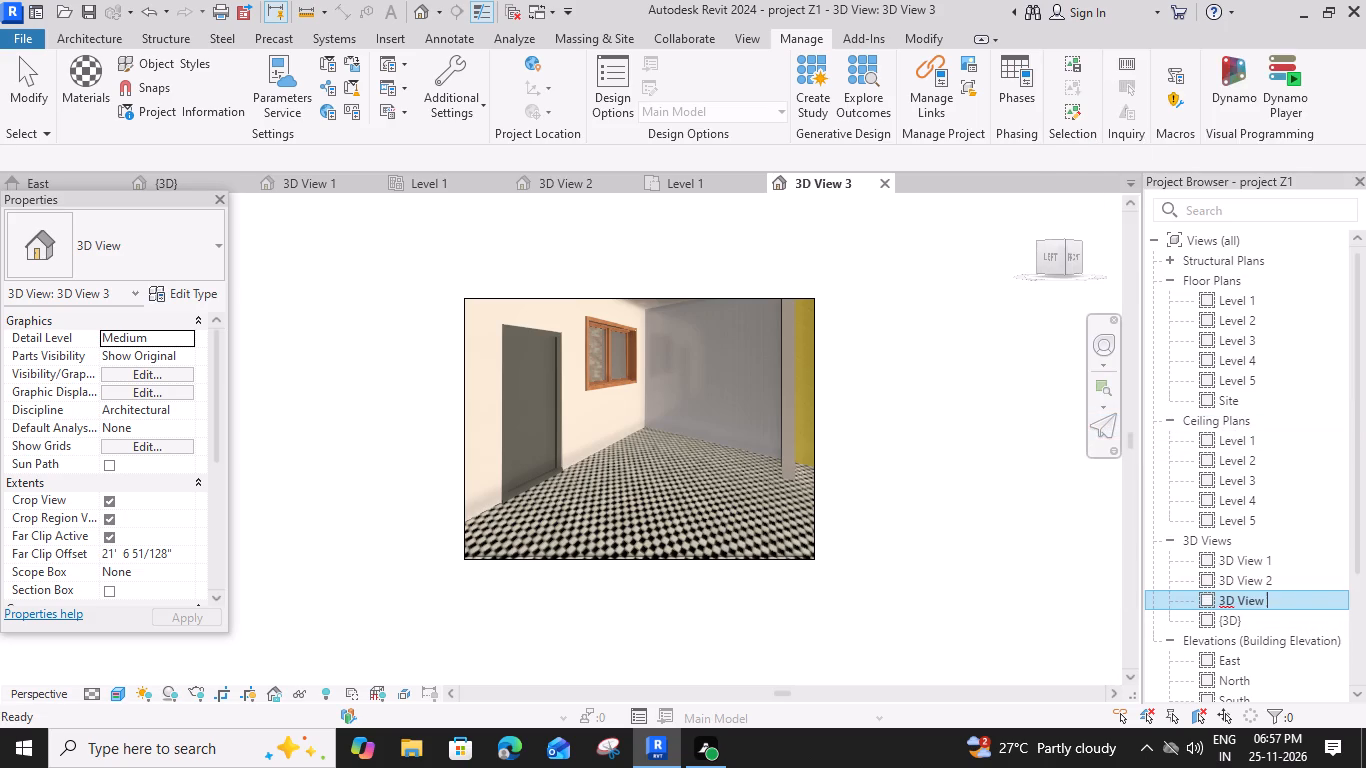
{"action": "key", "text": "BackSpace"}
{"action": "key", "text": "BackSpace"}
{"action": "key", "text": "BackSpace"}
{"action": "key", "text": "BackSpace"}
{"action": "key", "text": "BackSpace"}
{"action": "type", "text": "kitchen"}
{"action": "key", "text": "space"}
{"action": "key", "text": "1"}
{"action": "key", "text": "Return"}
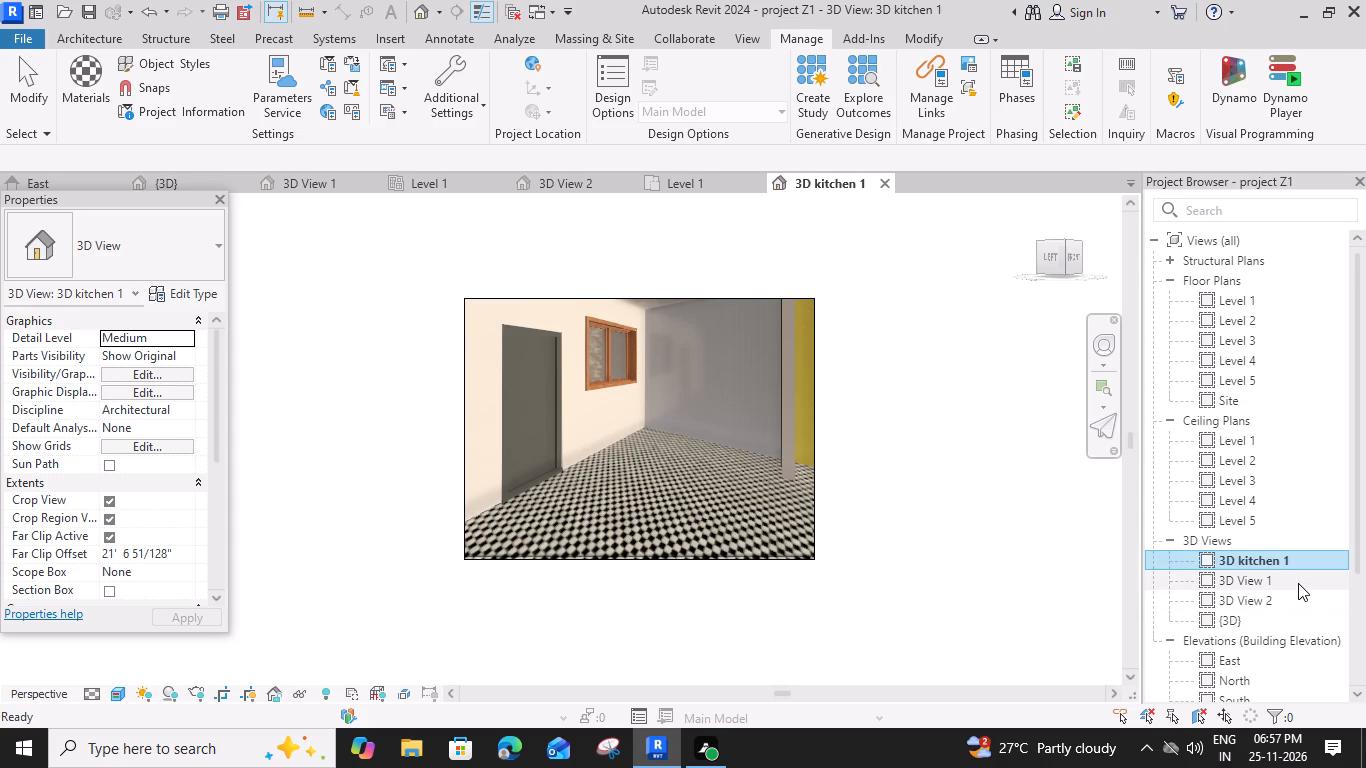
Bring up the camera view 3D View 1 and rename it as "3D parking 1".
{"action": "left_click", "coordinate": [1298, 583]}
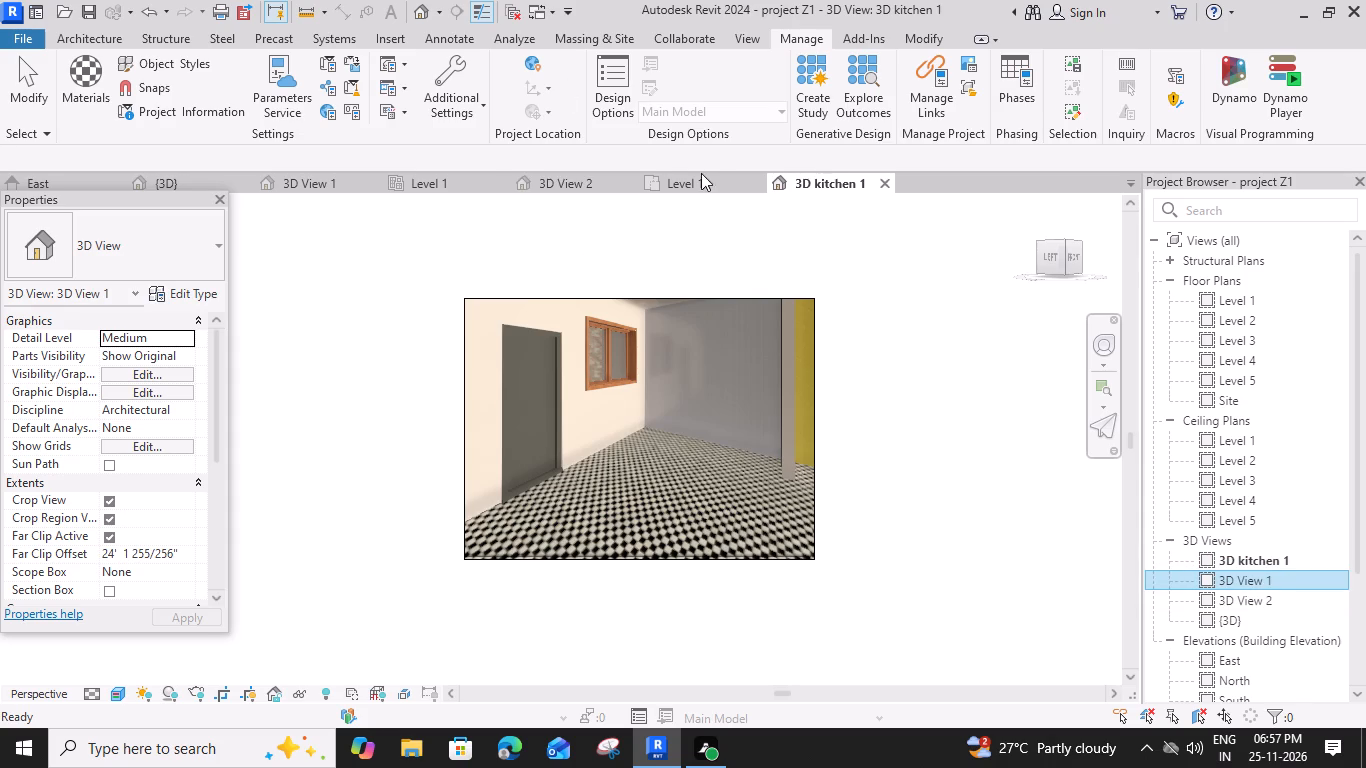
{"action": "left_click", "coordinate": [329, 186]}
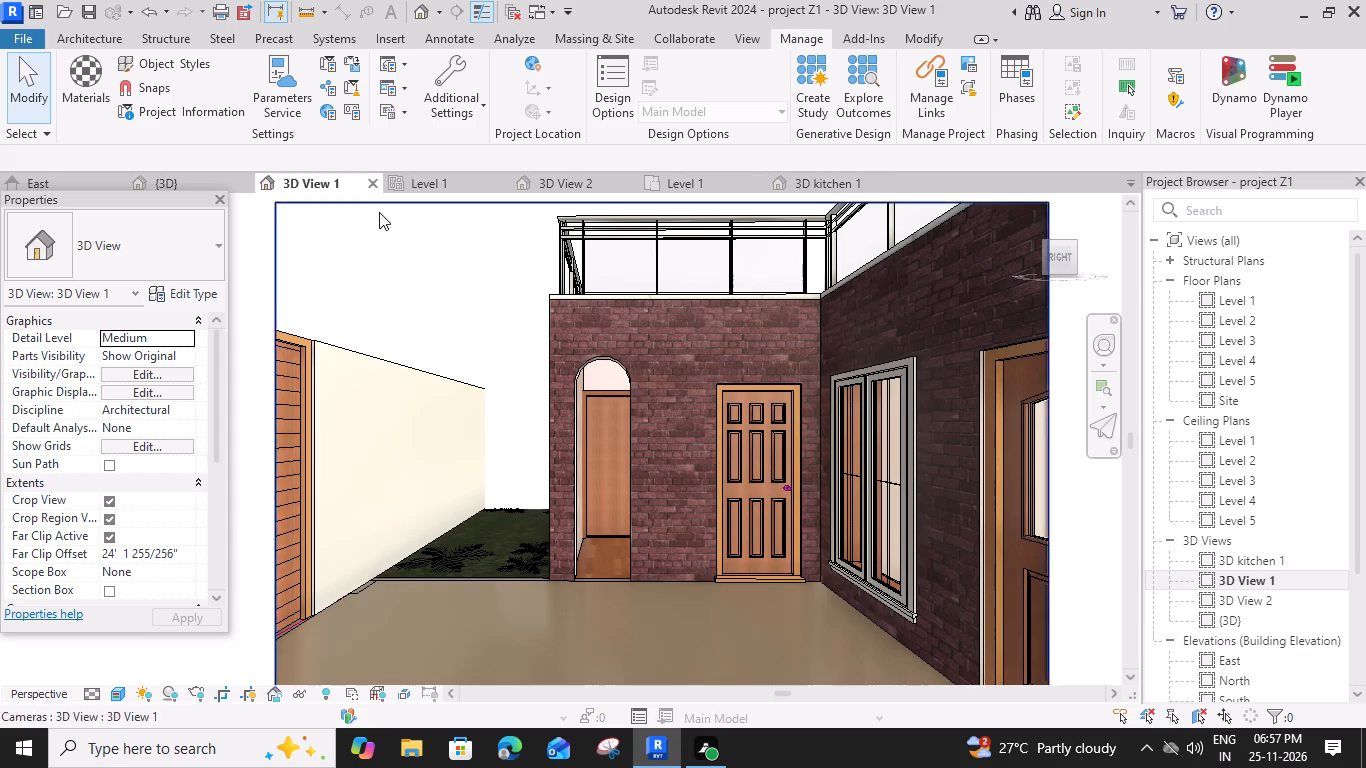
{"action": "right_click", "coordinate": [1250, 581]}
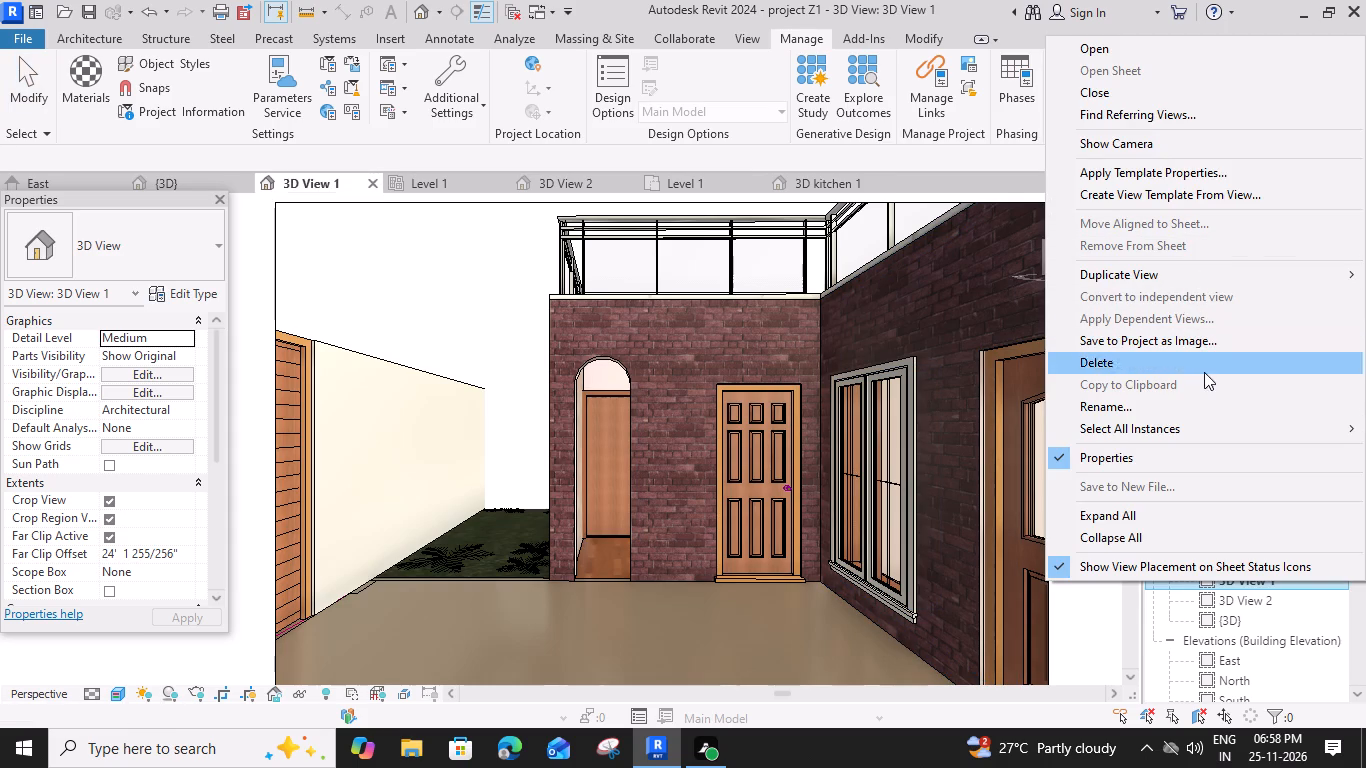
{"action": "left_click", "coordinate": [1211, 402]}
{"action": "left_click", "coordinate": [1291, 586]}
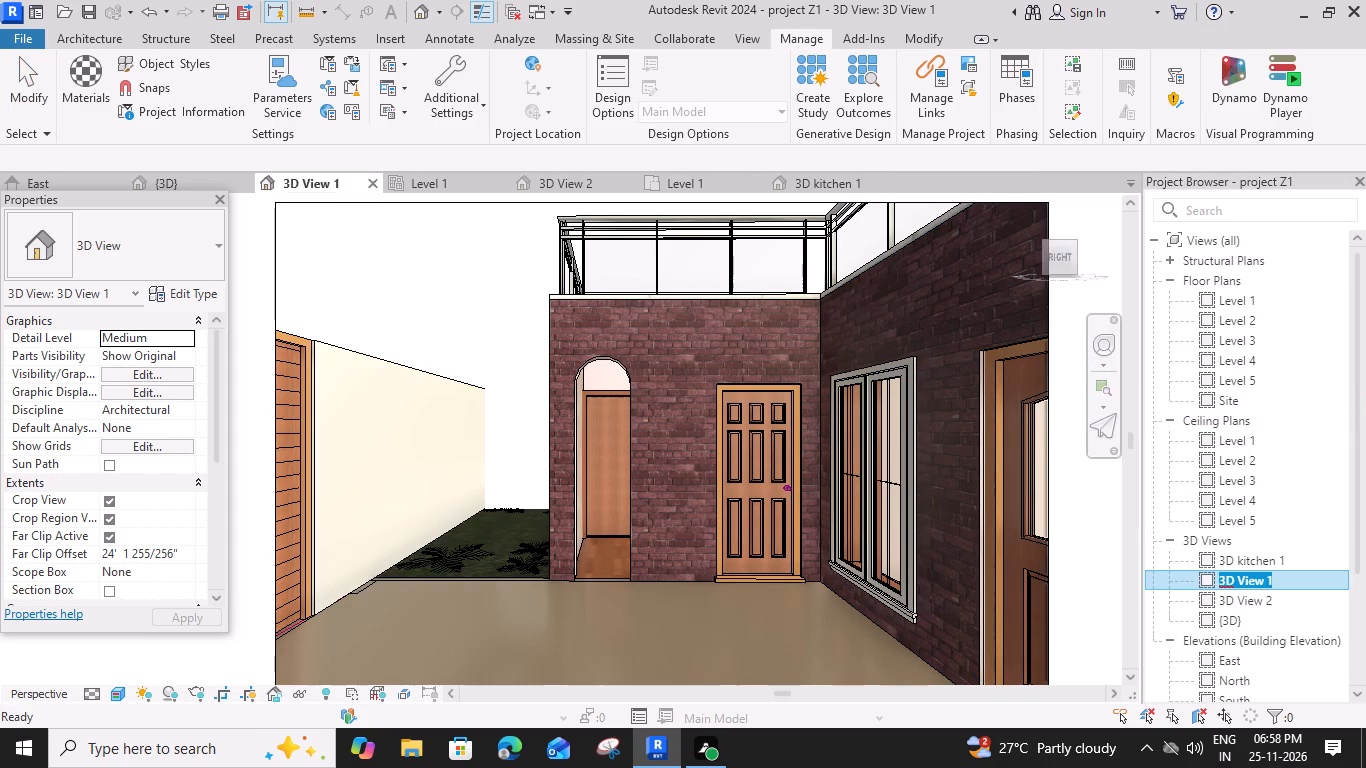
{"action": "left_click", "coordinate": [1290, 579]}
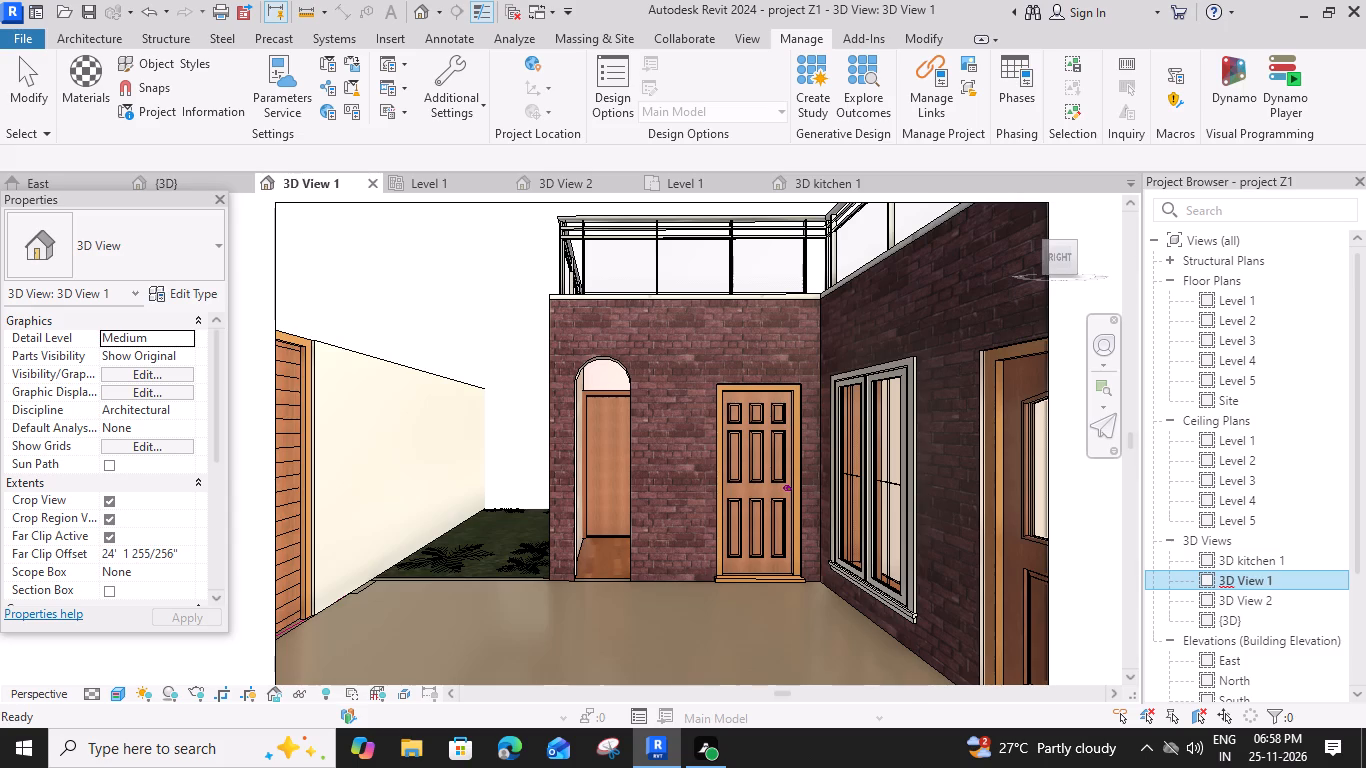
{"action": "key", "text": "BackSpace"}
{"action": "key", "text": "BackSpace"}
{"action": "key", "text": "BackSpace"}
{"action": "key", "text": "BackSpace"}
{"action": "key", "text": "BackSpace"}
{"action": "key", "text": "BackSpace"}
{"action": "key", "text": "p"}
{"action": "key", "text": "a"}
{"action": "type", "text": "rking"}
{"action": "key", "text": "space"}
{"action": "type", "text": "1"}
{"action": "key", "text": "Return"}
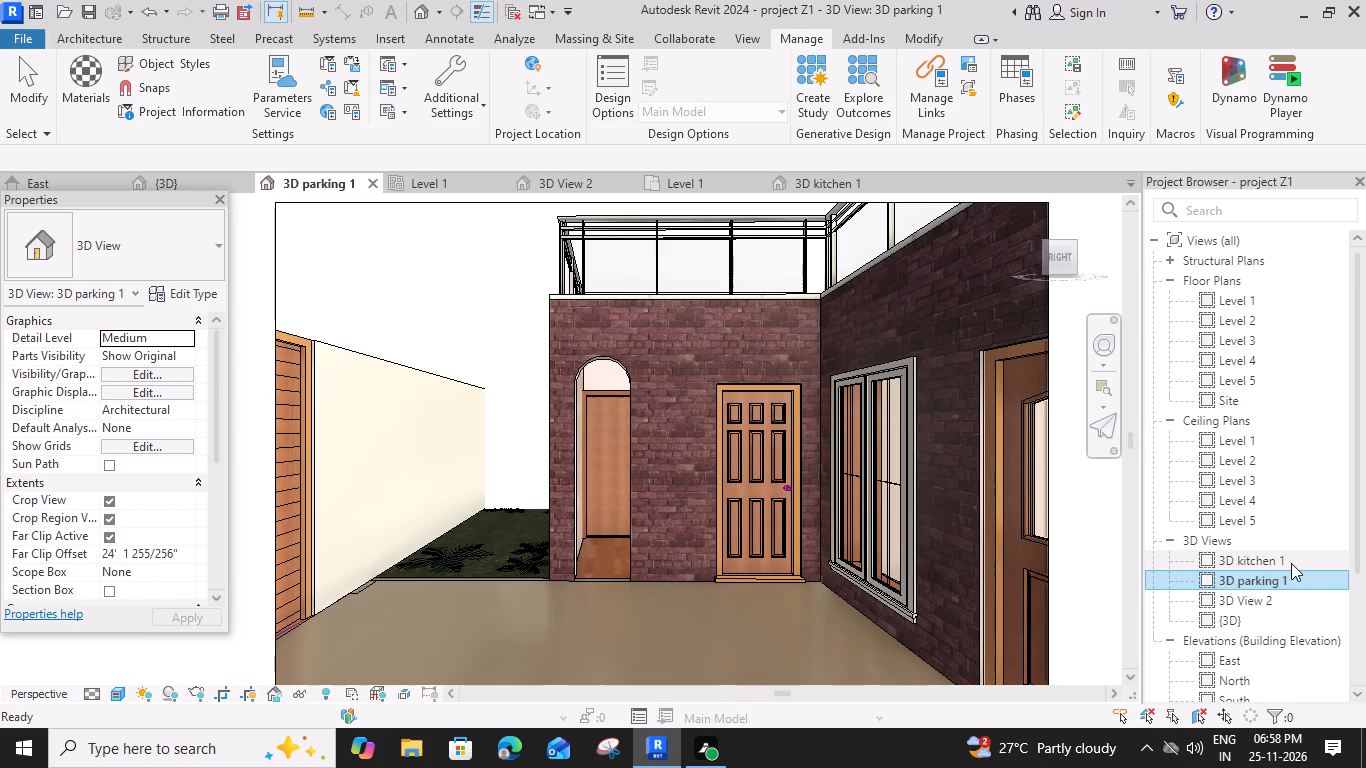
Bring up the camera view 3D View 2 and rename it as "3D hall 1".
{"action": "left_click", "coordinate": [1262, 605]}
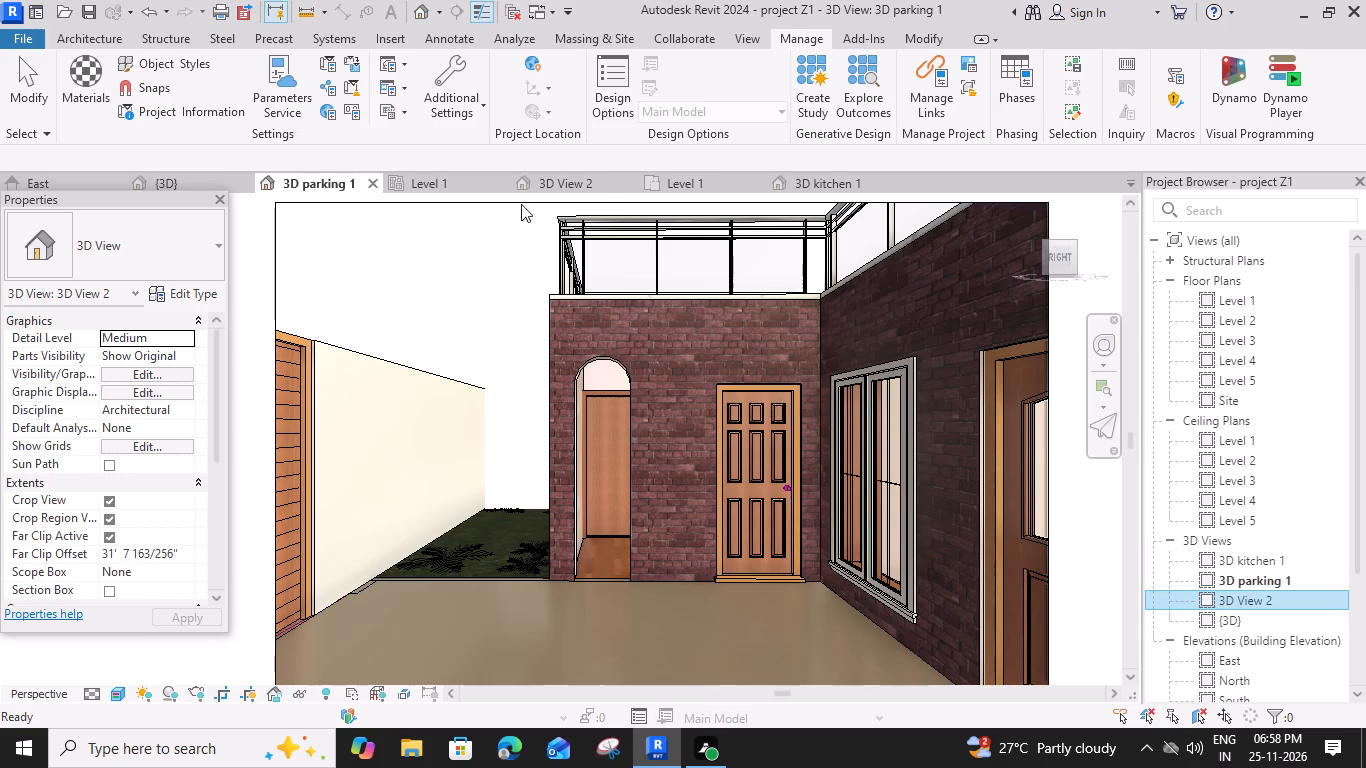
{"action": "left_click", "coordinate": [598, 184]}
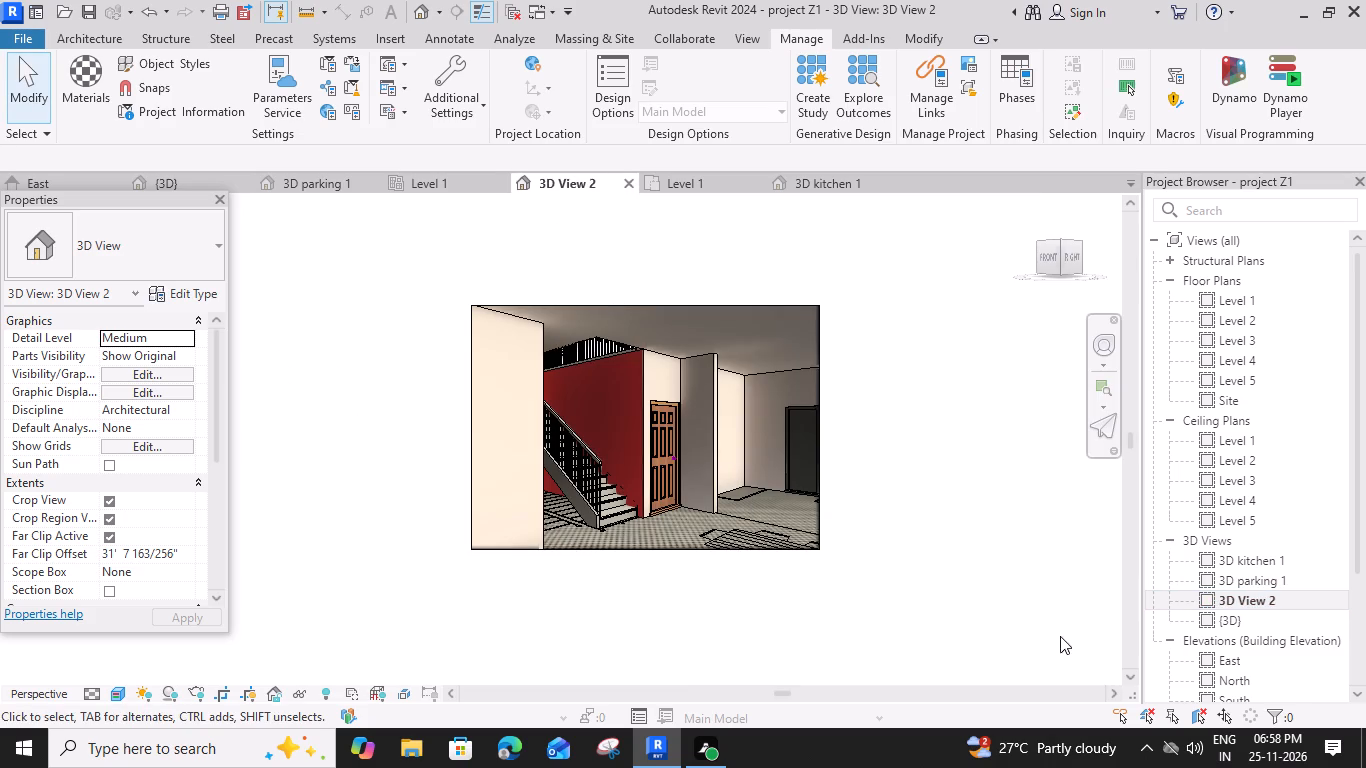
{"action": "right_click", "coordinate": [1293, 600]}
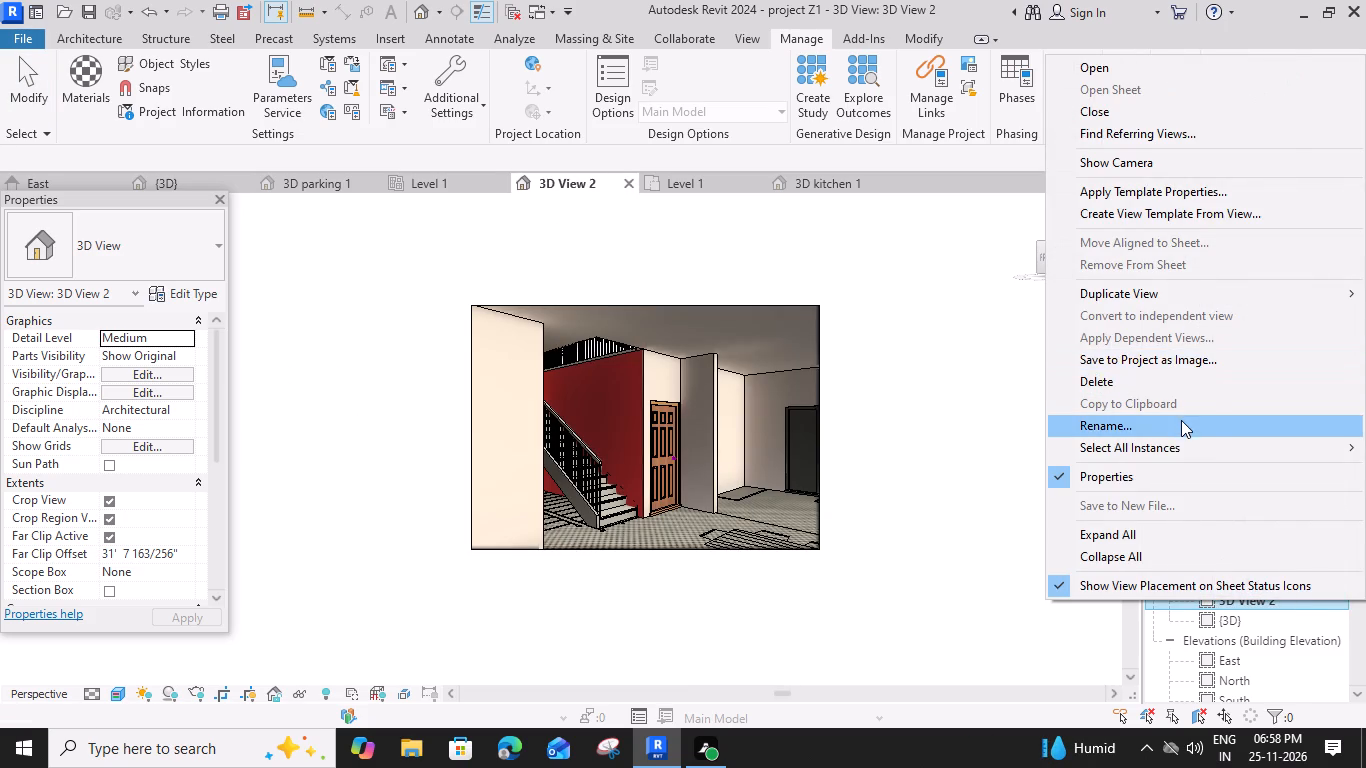
{"action": "left_click", "coordinate": [1181, 420]}
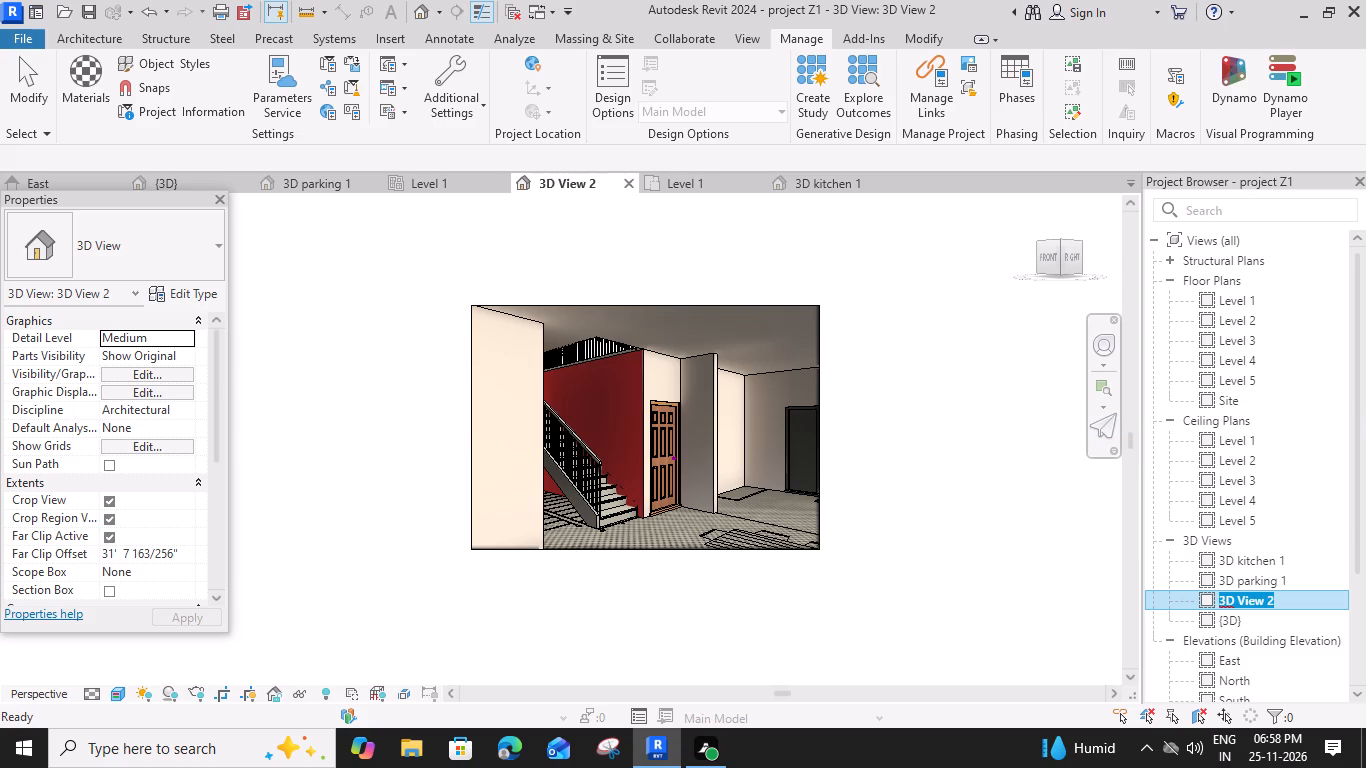
{"action": "left_click", "coordinate": [1291, 597]}
{"action": "key", "text": "BackSpace"}
{"action": "key", "text": "BackSpace"}
{"action": "key", "text": "BackSpace"}
{"action": "key", "text": "BackSpace"}
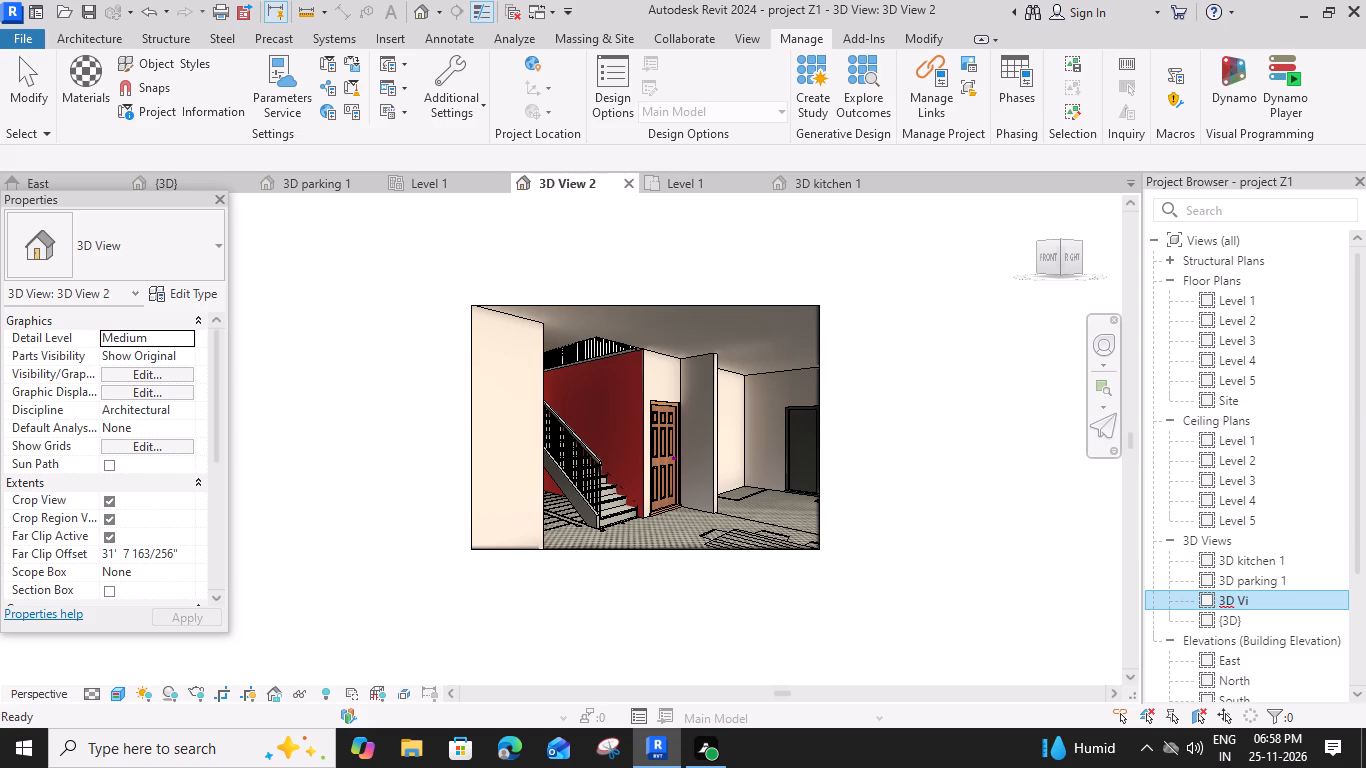
{"action": "key", "text": "BackSpace"}
{"action": "key", "text": "BackSpace"}
{"action": "type", "text": "hall"}
{"action": "key", "text": "space"}
{"action": "type", "text": "1"}
{"action": "key", "text": "Return"}
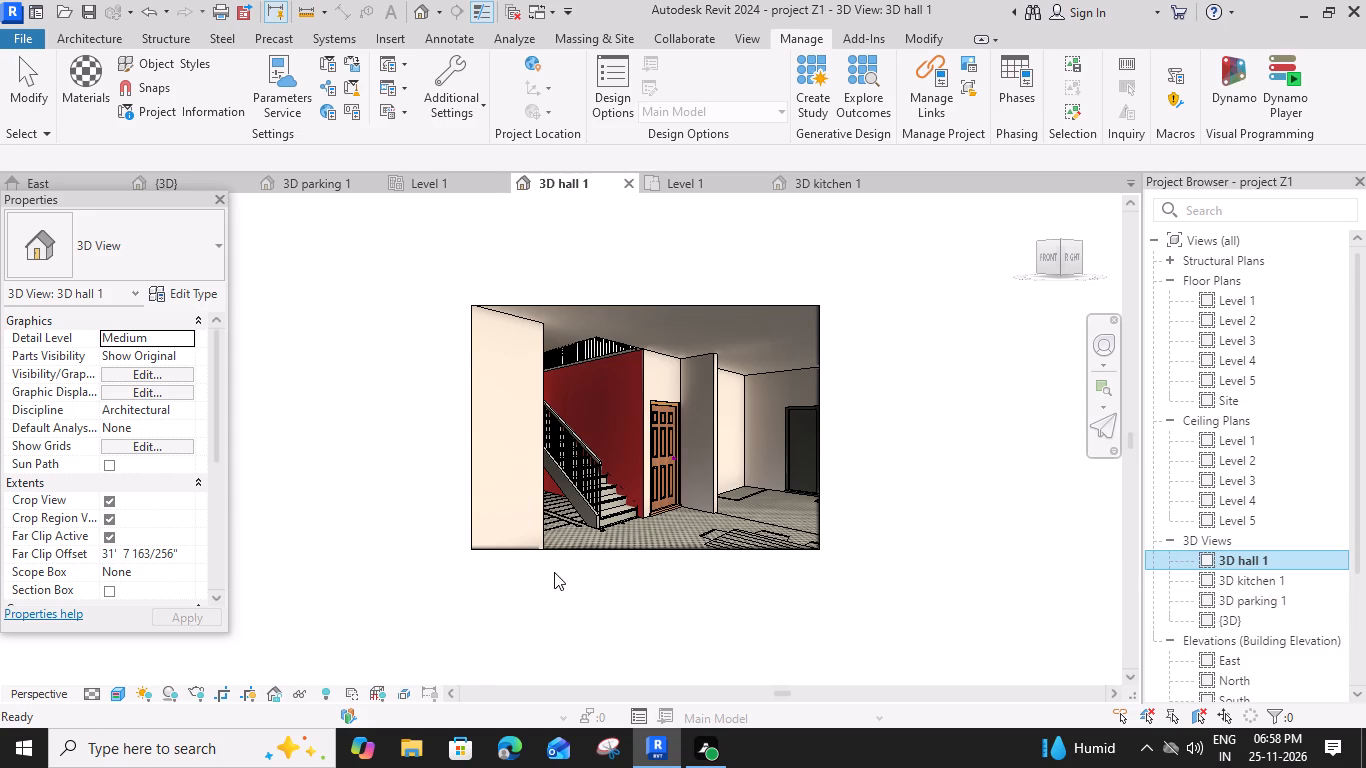
{"action": "left_click", "coordinate": [307, 300]}
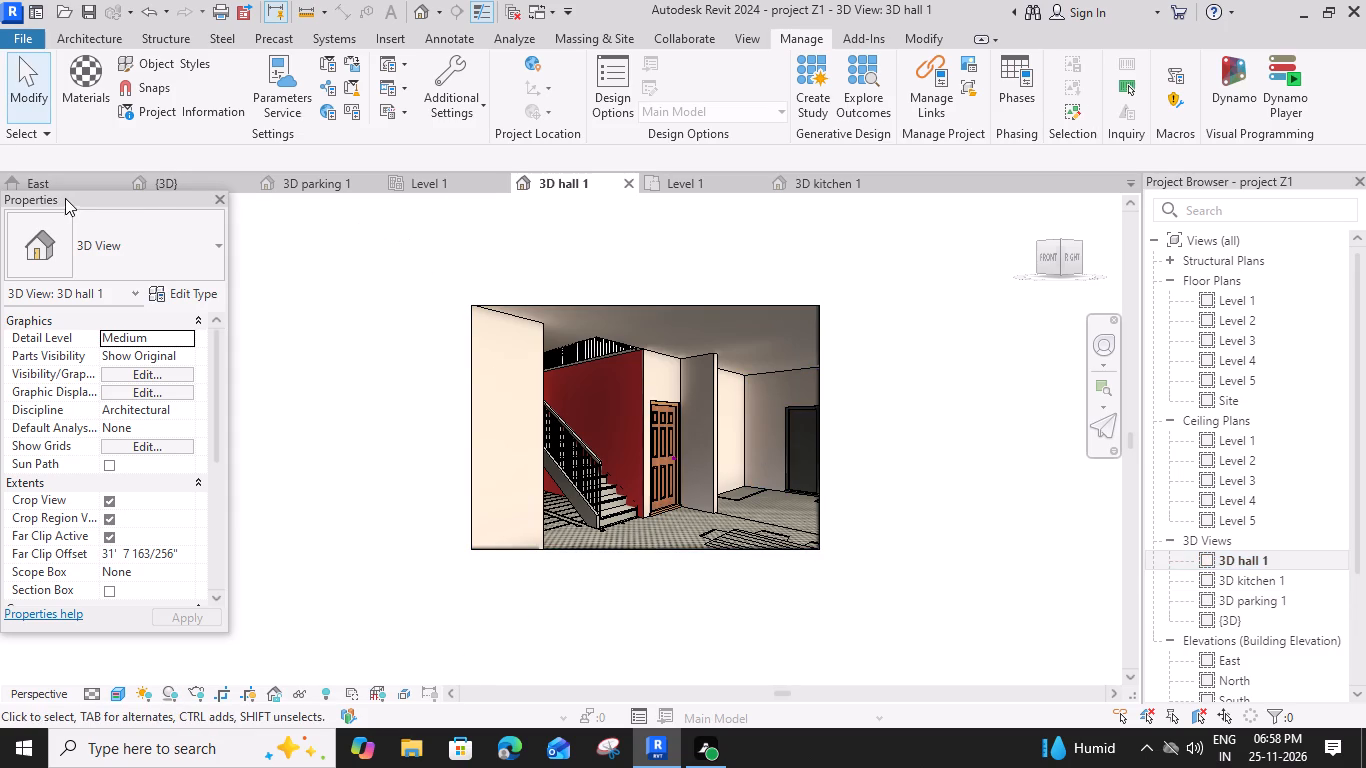
Switch to the default {3D} view to see the whole building.
{"action": "left_click", "coordinate": [187, 181]}
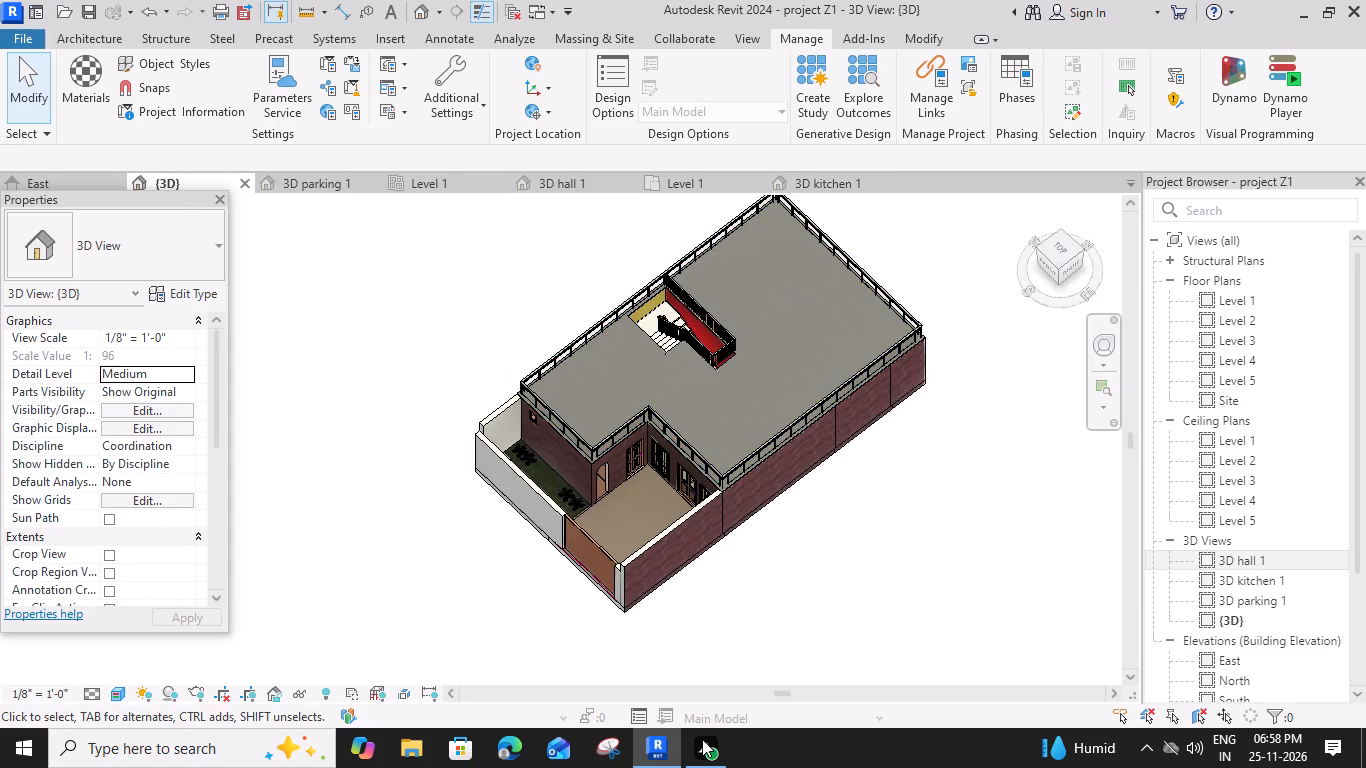
{"action": "left_click", "coordinate": [702, 739]}
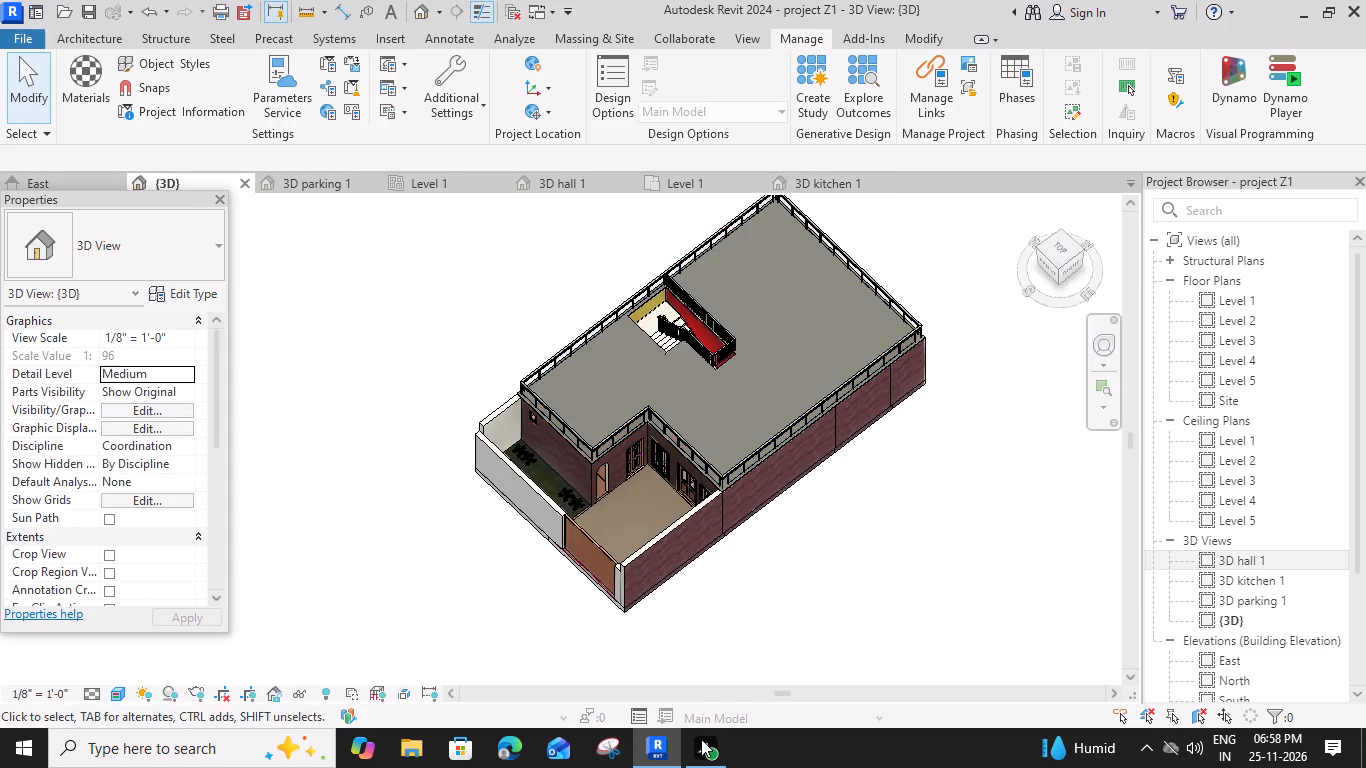
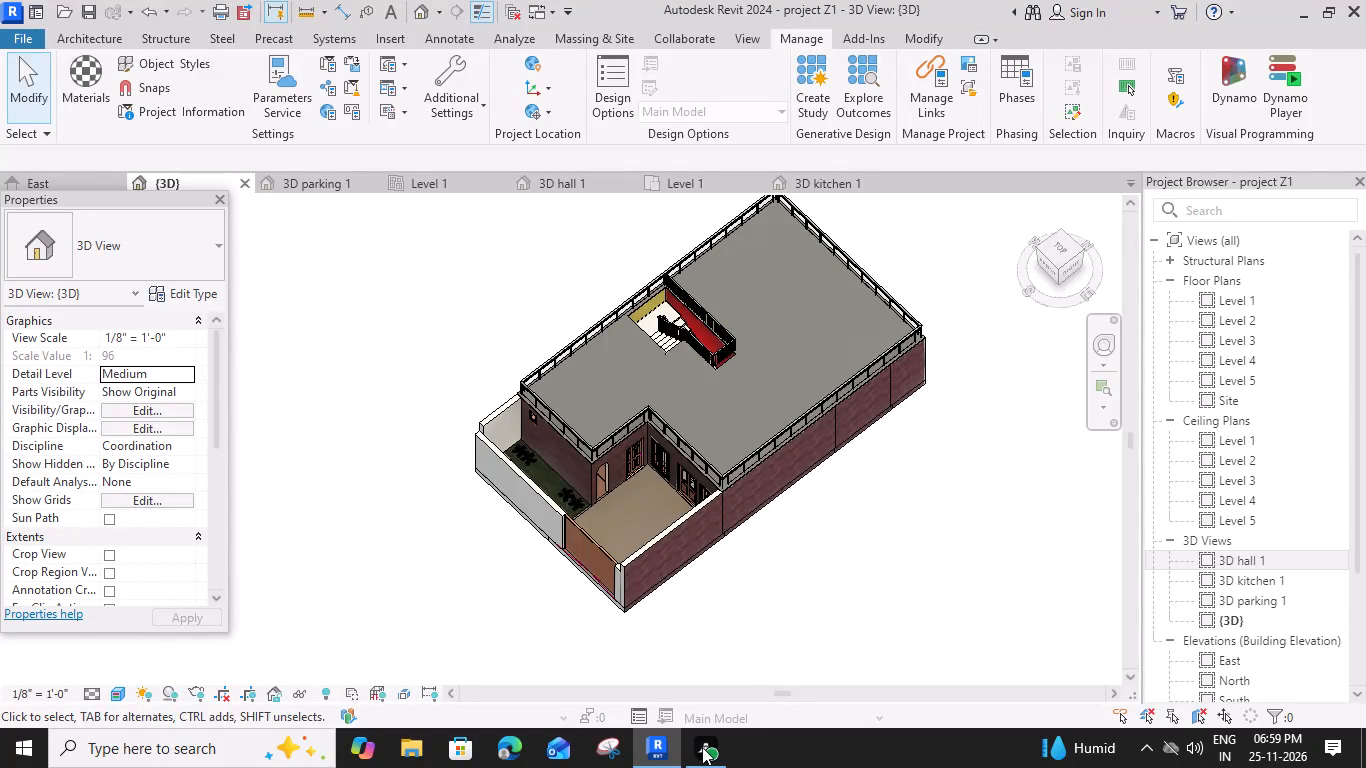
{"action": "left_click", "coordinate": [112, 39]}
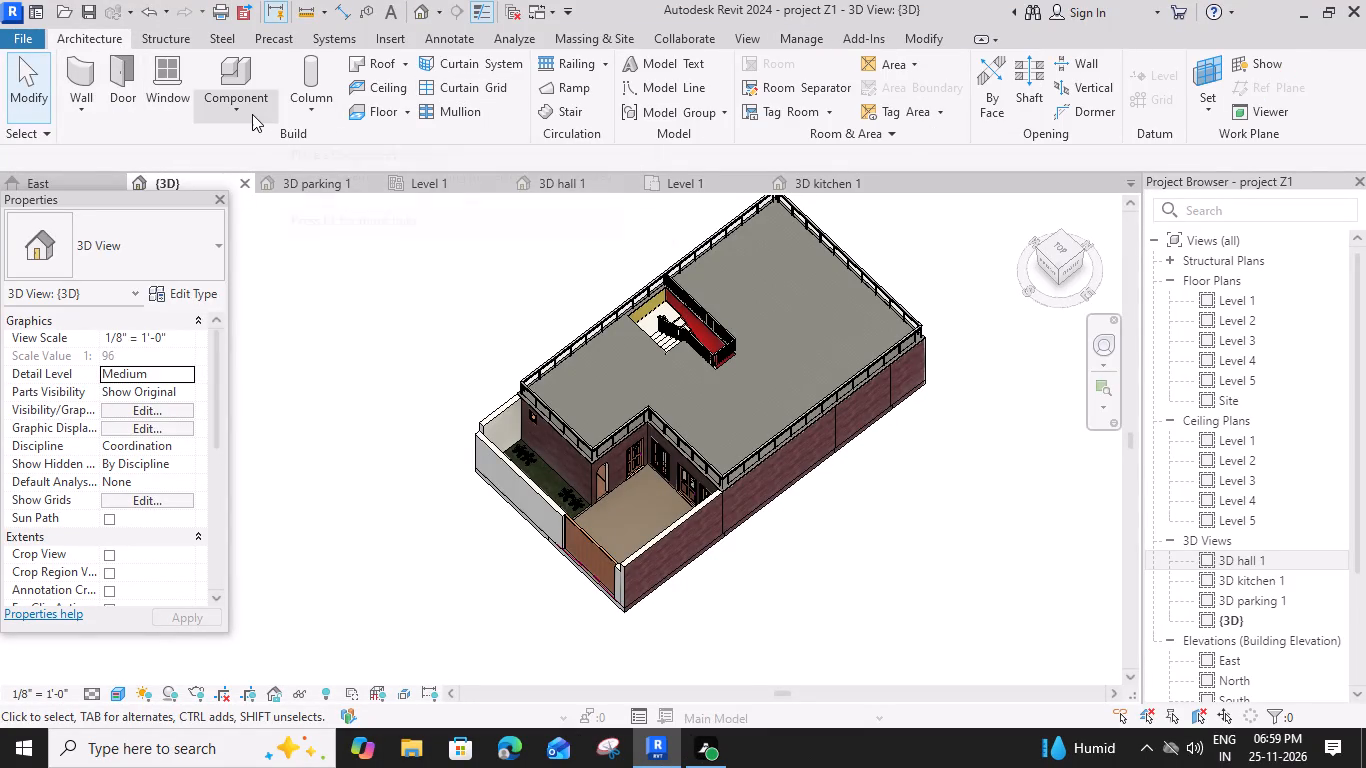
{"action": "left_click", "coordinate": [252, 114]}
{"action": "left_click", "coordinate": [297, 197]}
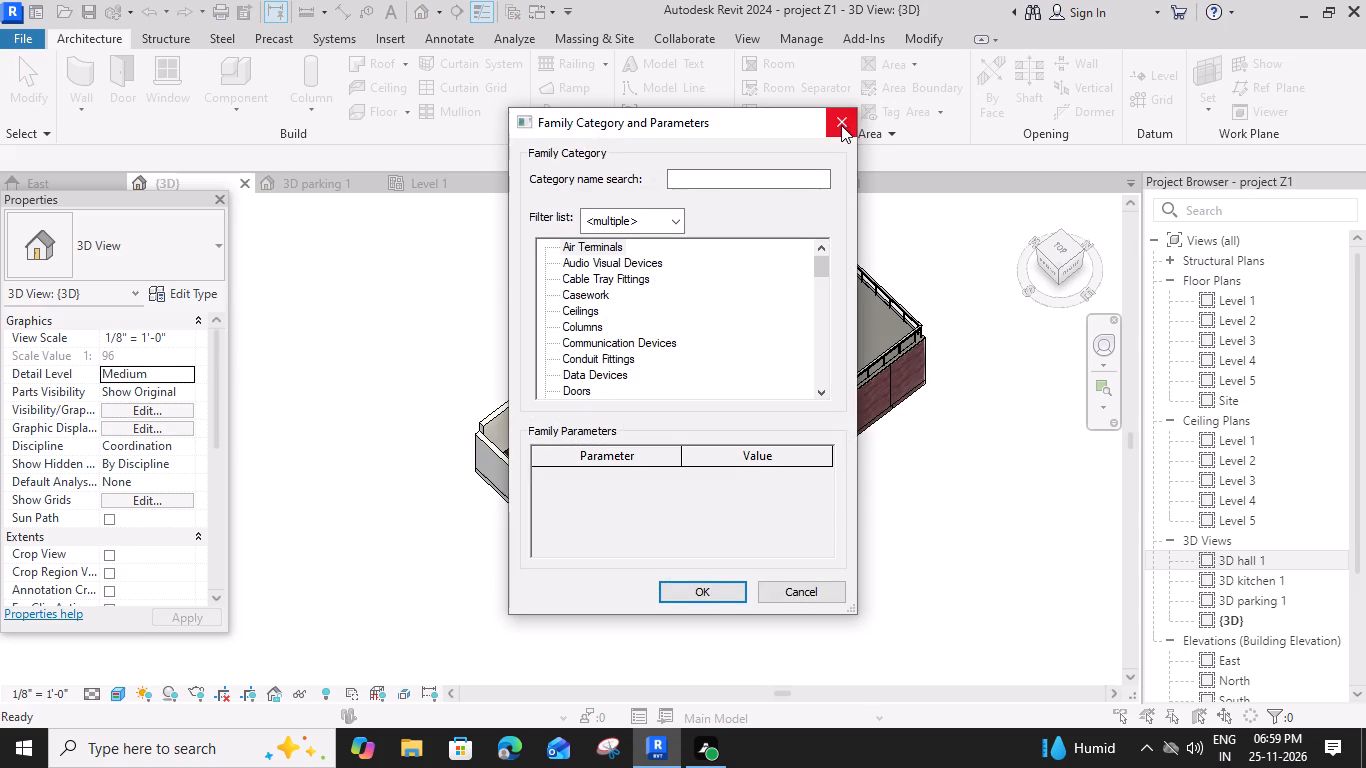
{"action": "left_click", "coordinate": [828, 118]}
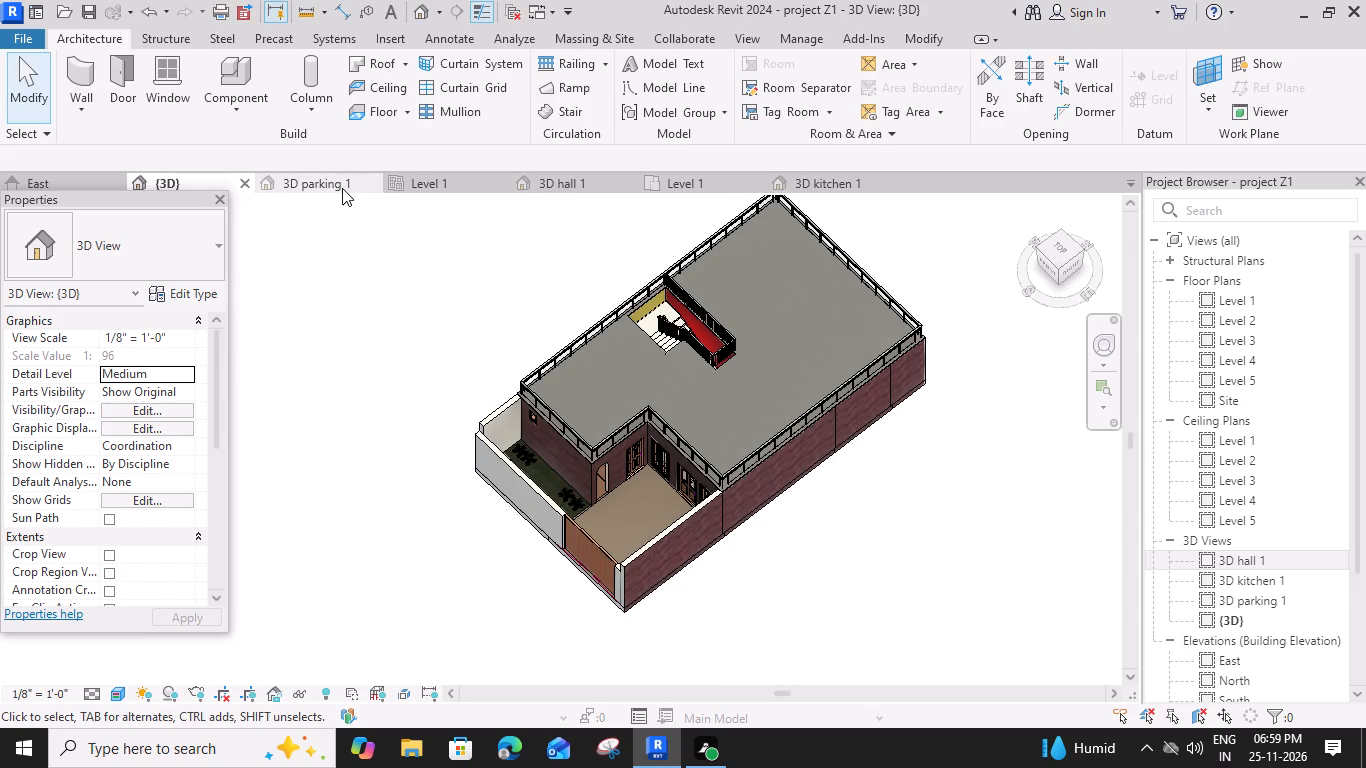
From the 3D kitchen 1 view, start an in-place model in the Generic Models category and name it "kitchen 1".
{"action": "left_click", "coordinate": [800, 179]}
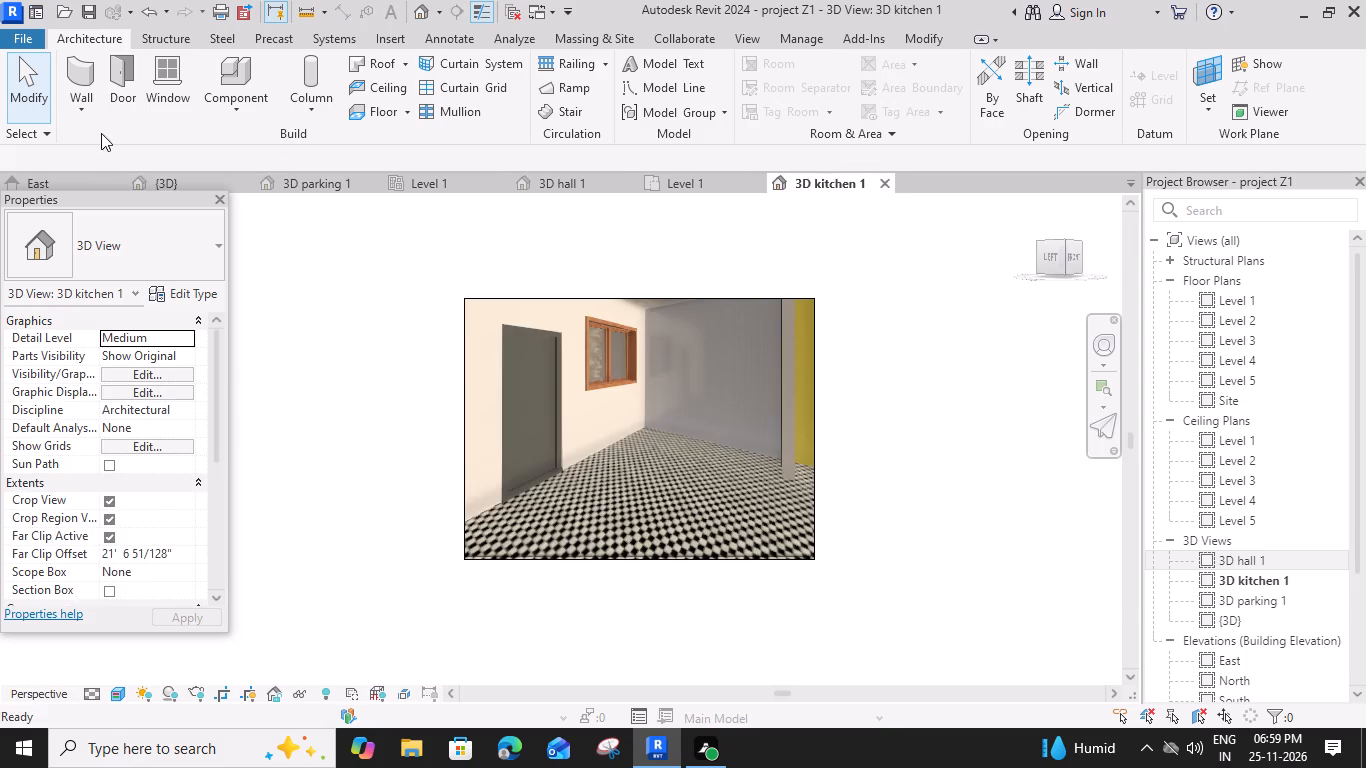
{"action": "scroll", "coordinate": [757, 416], "scroll_direction": "up", "scroll_amount": 3}
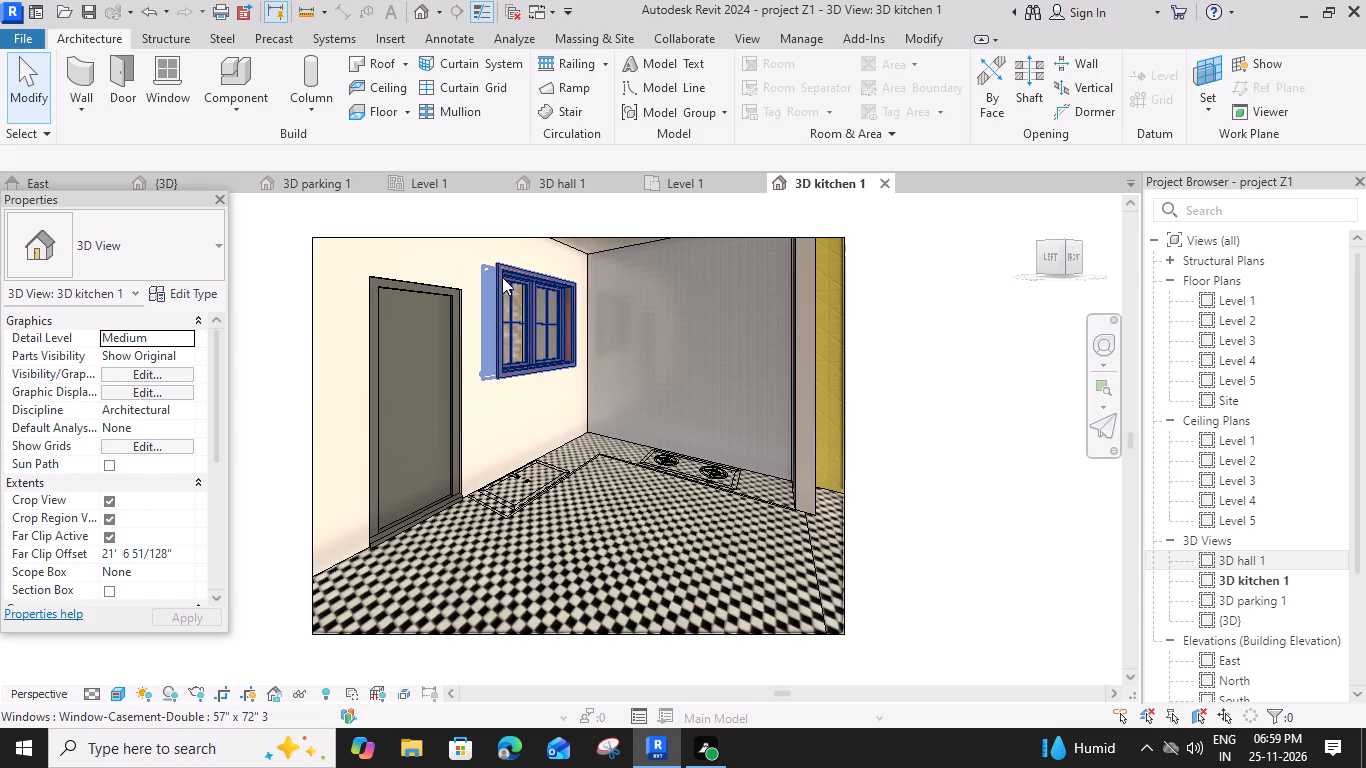
{"action": "left_click", "coordinate": [240, 106]}
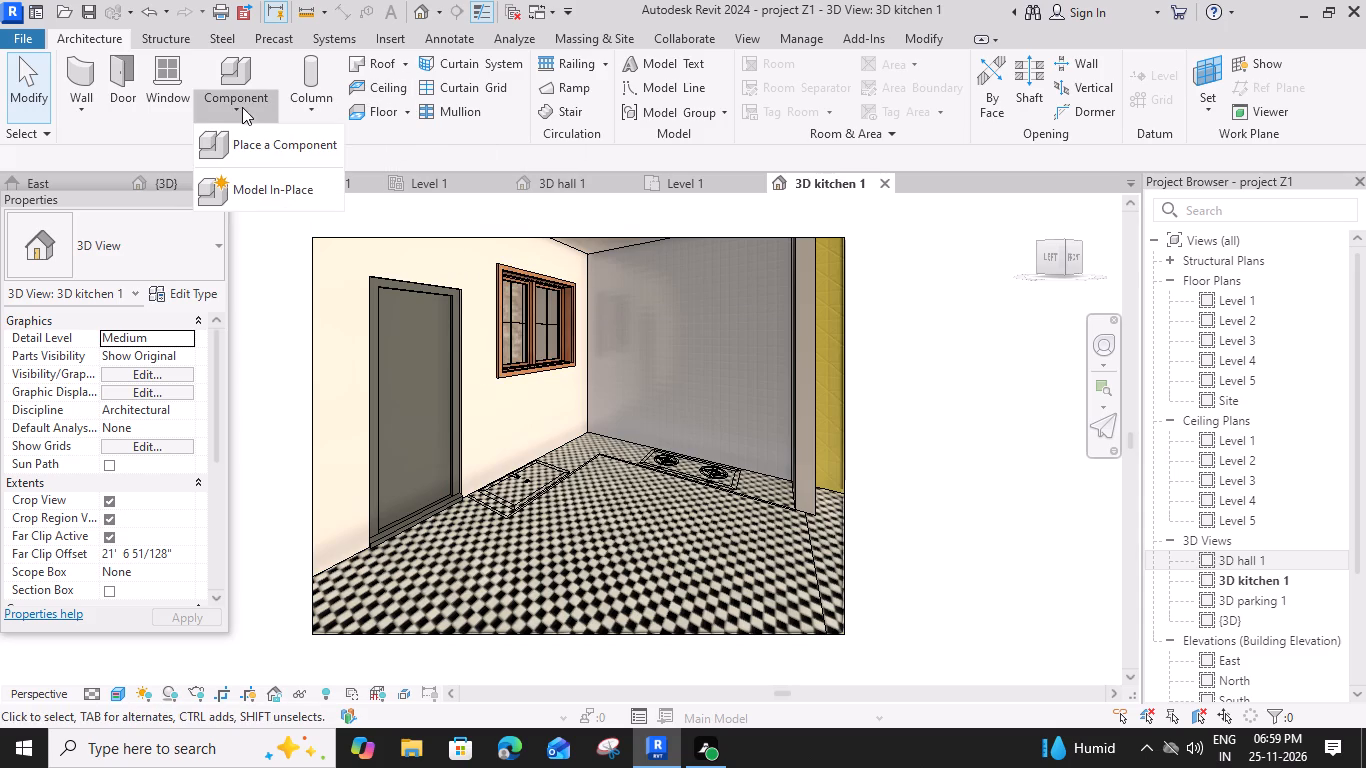
{"action": "left_click", "coordinate": [307, 185]}
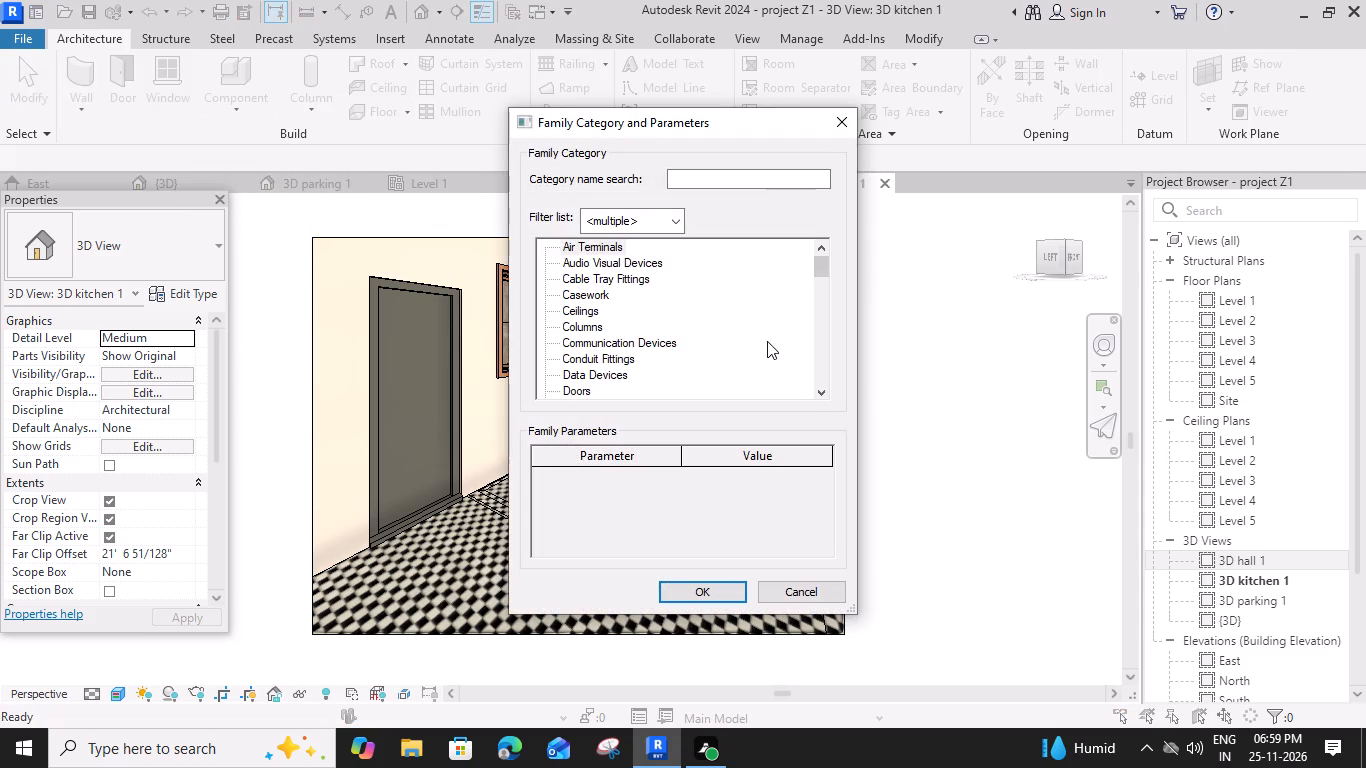
{"action": "scroll", "coordinate": [759, 330], "scroll_direction": "down", "scroll_amount": 10}
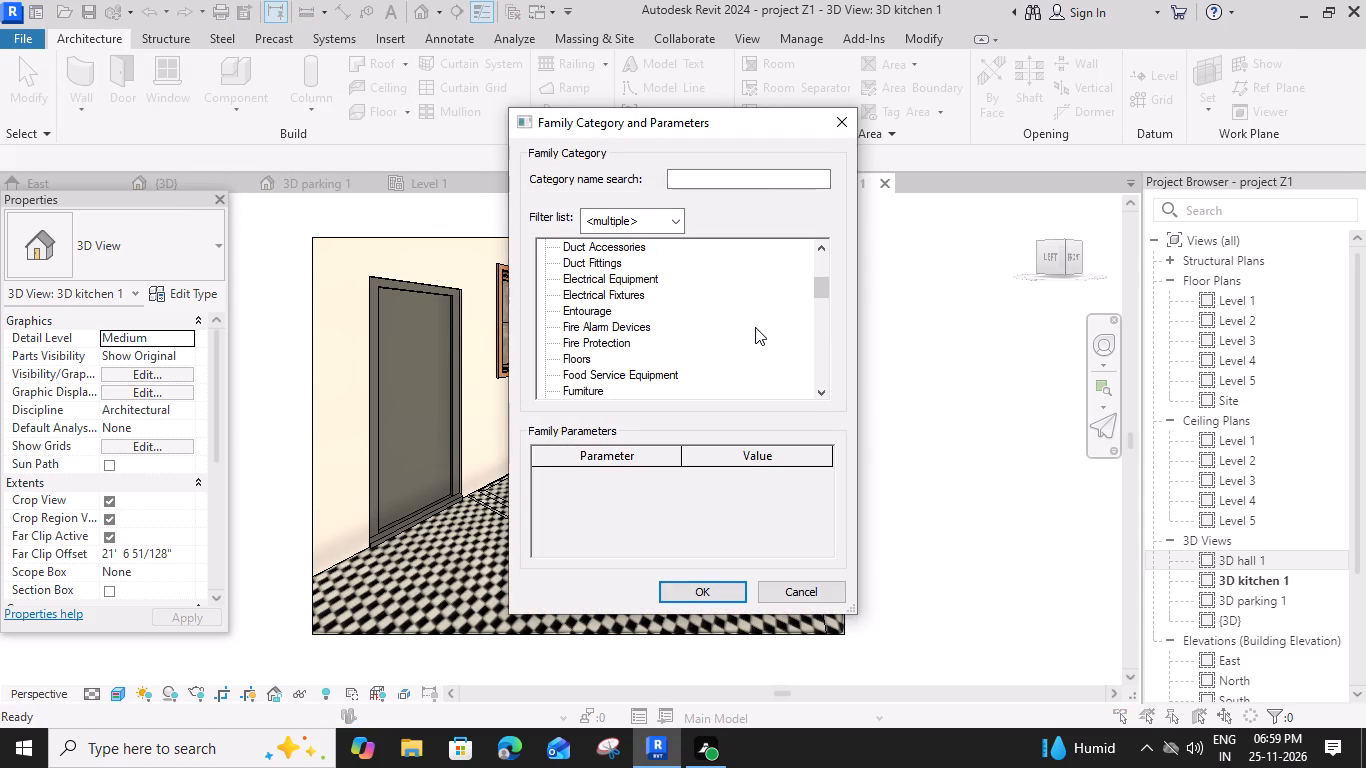
{"action": "scroll", "coordinate": [755, 327], "scroll_direction": "down", "scroll_amount": 3}
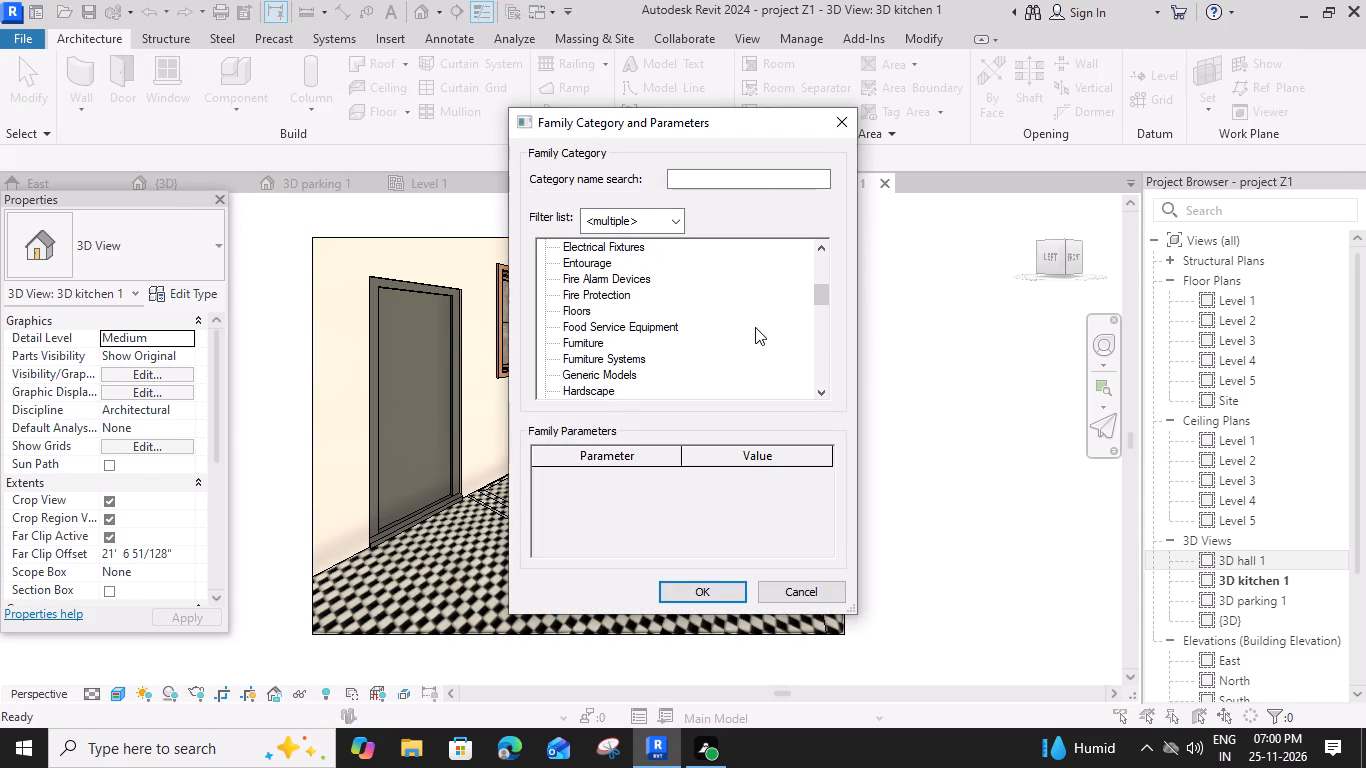
{"action": "left_click", "coordinate": [634, 369]}
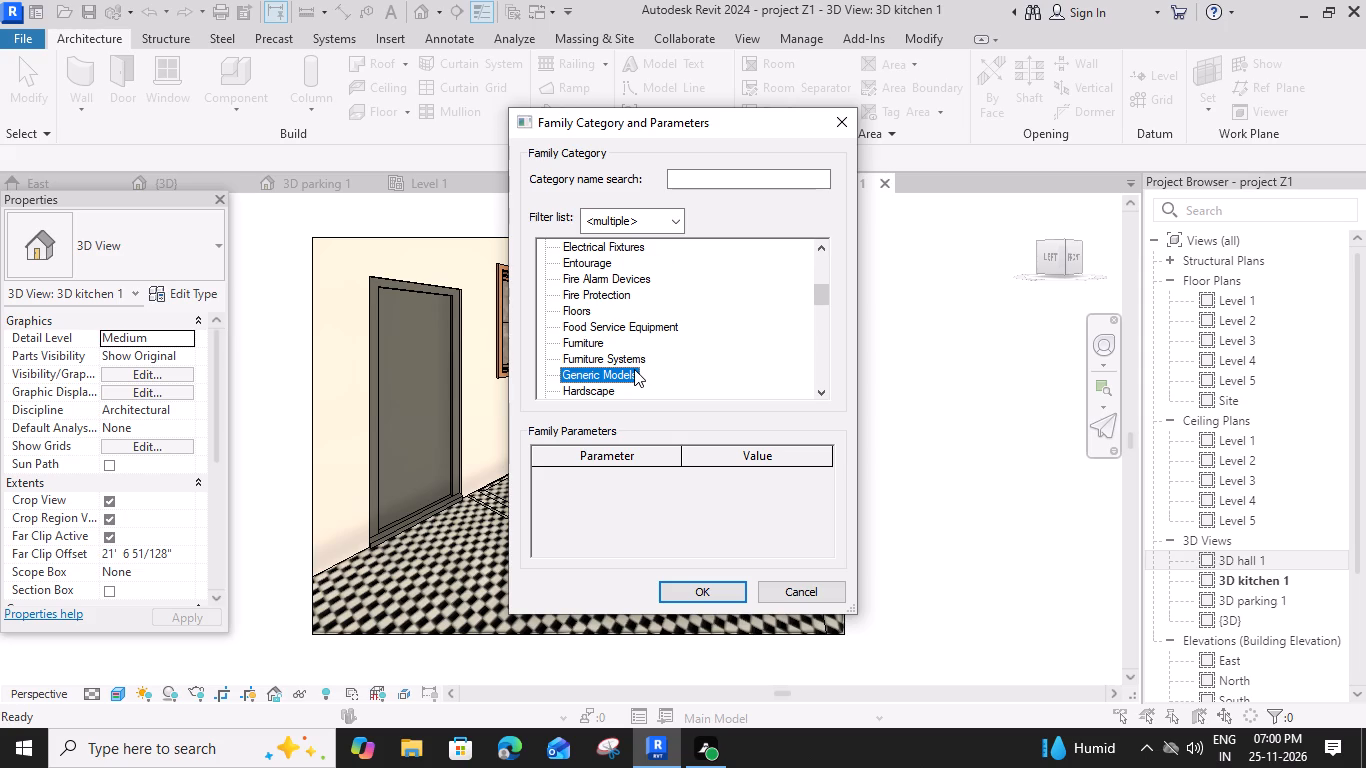
{"action": "left_click", "coordinate": [684, 591]}
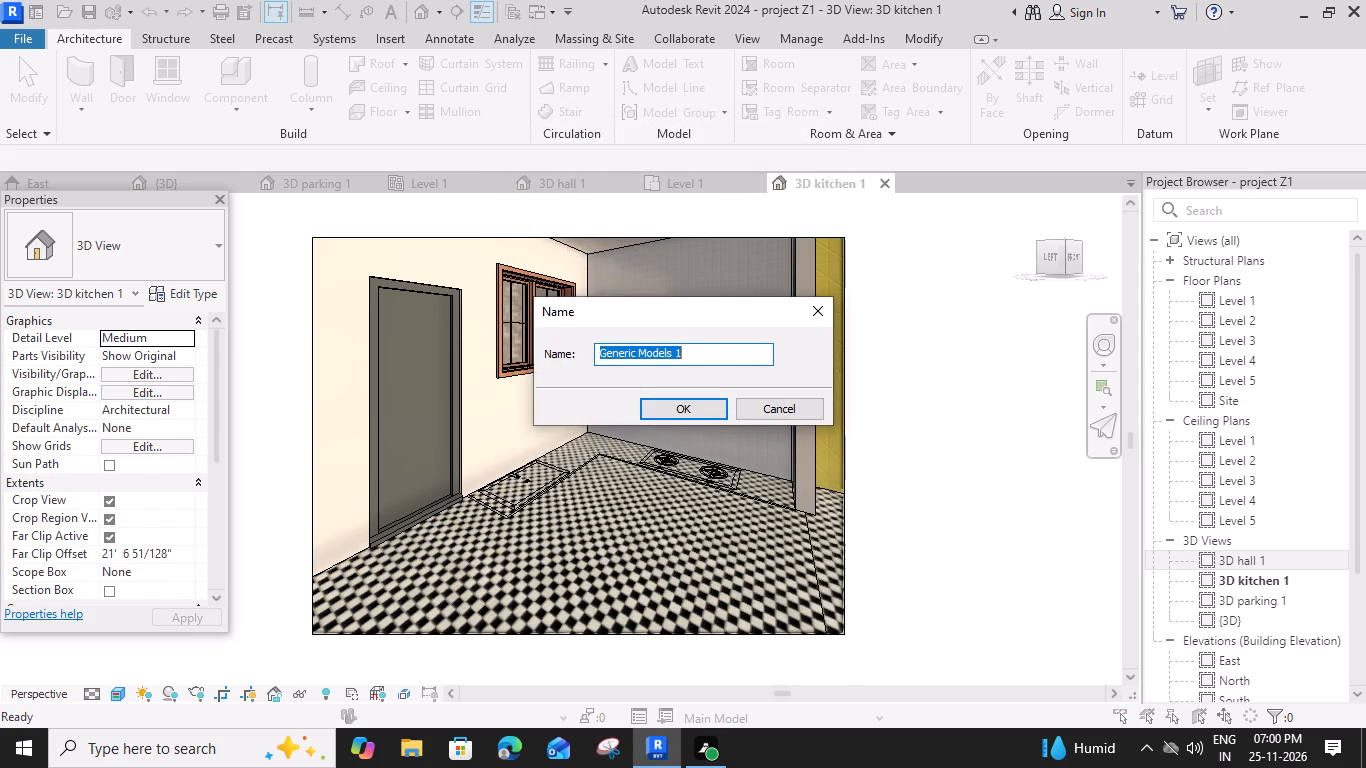
{"action": "left_click", "coordinate": [707, 353]}
{"action": "left_click_drag", "start_coordinate": [694, 353], "coordinate": [535, 360]}
{"action": "type", "text": "kitchen 1"}
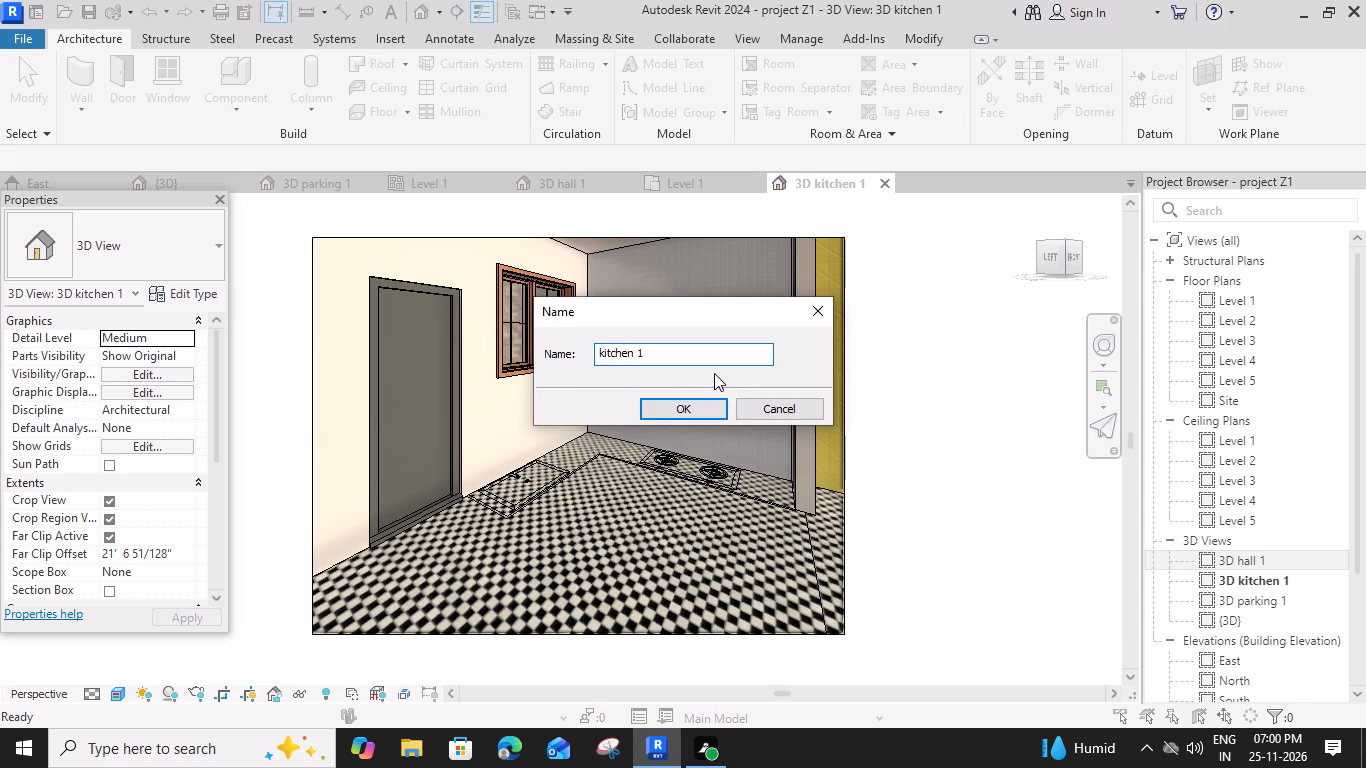
{"action": "left_click", "coordinate": [718, 407]}
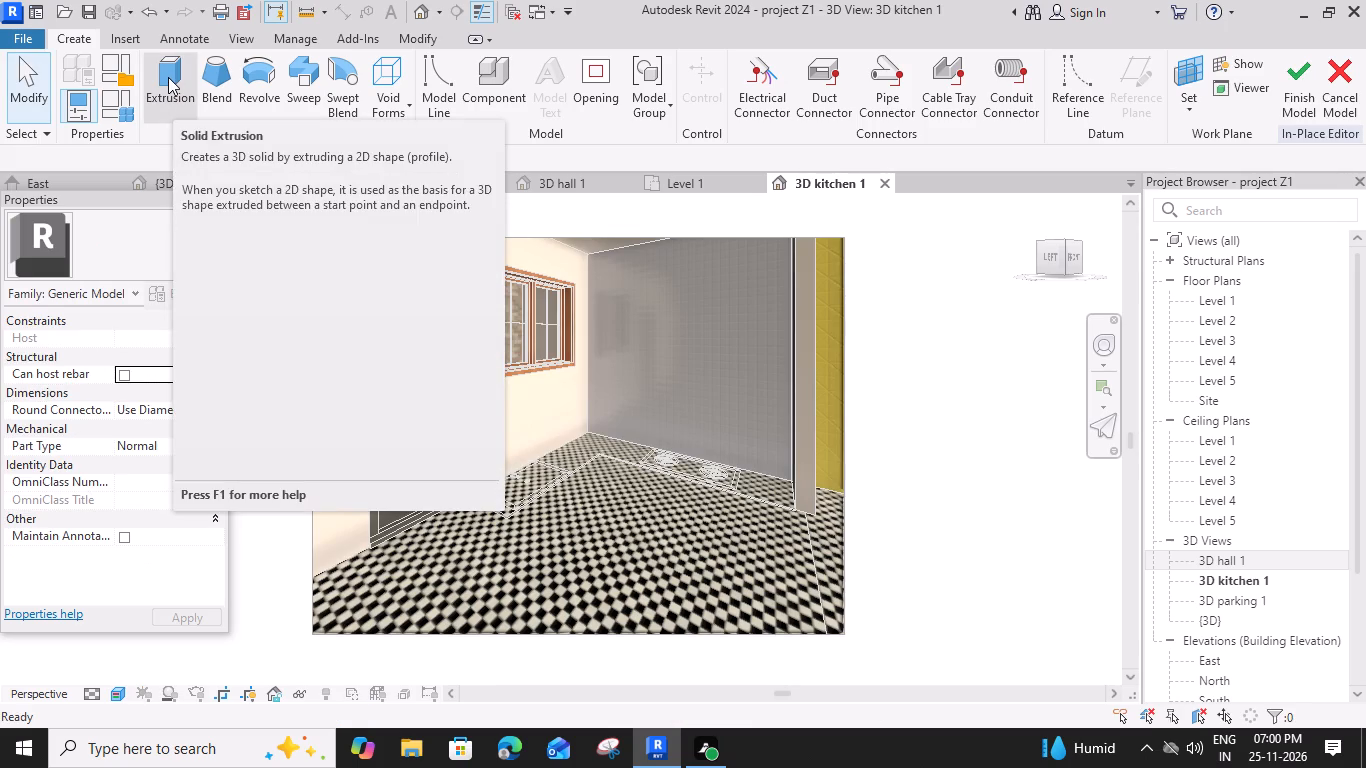
Start an Extrusion sketch on the Level 1 floor plan and pick the kitchen counter's outermost front edges from the imported drawing around sink and stove.
{"action": "left_click", "coordinate": [168, 77]}
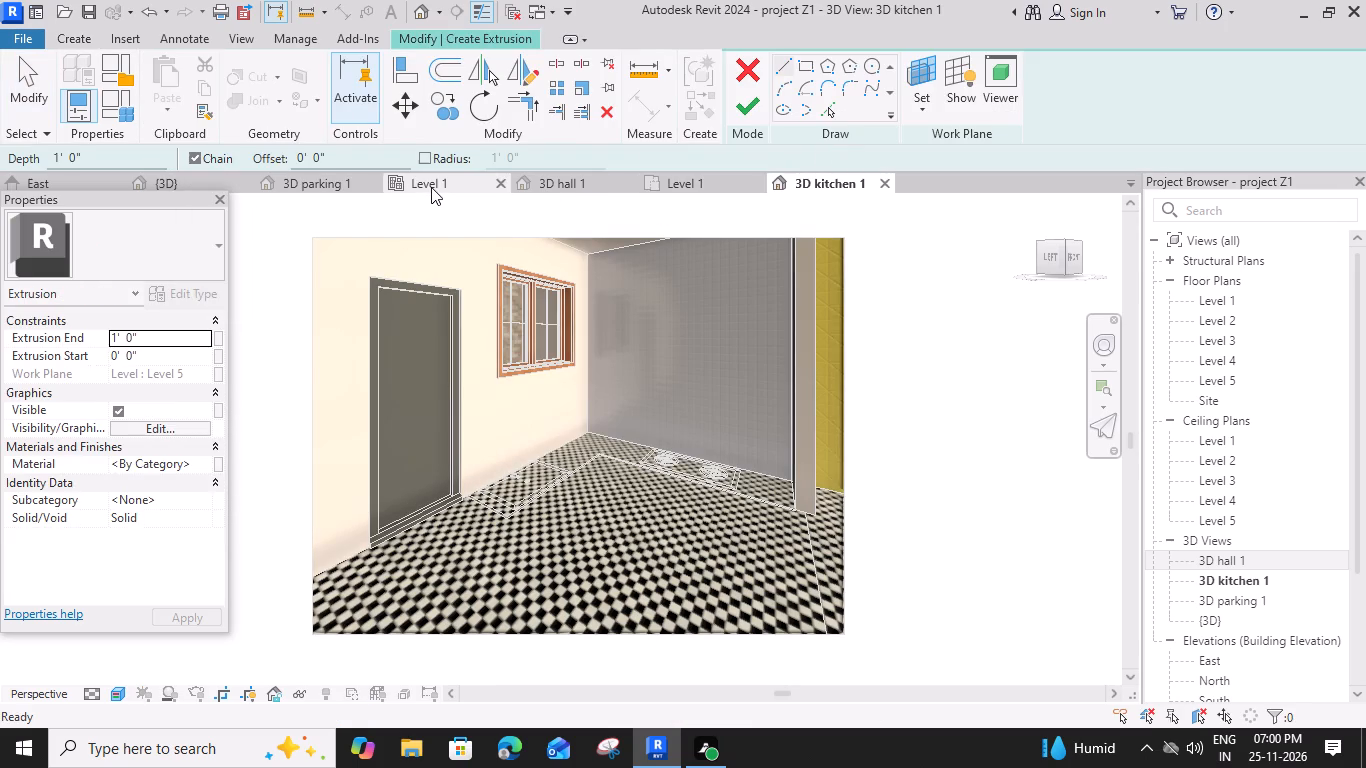
{"action": "left_click", "coordinate": [695, 180]}
{"action": "left_click", "coordinate": [785, 59]}
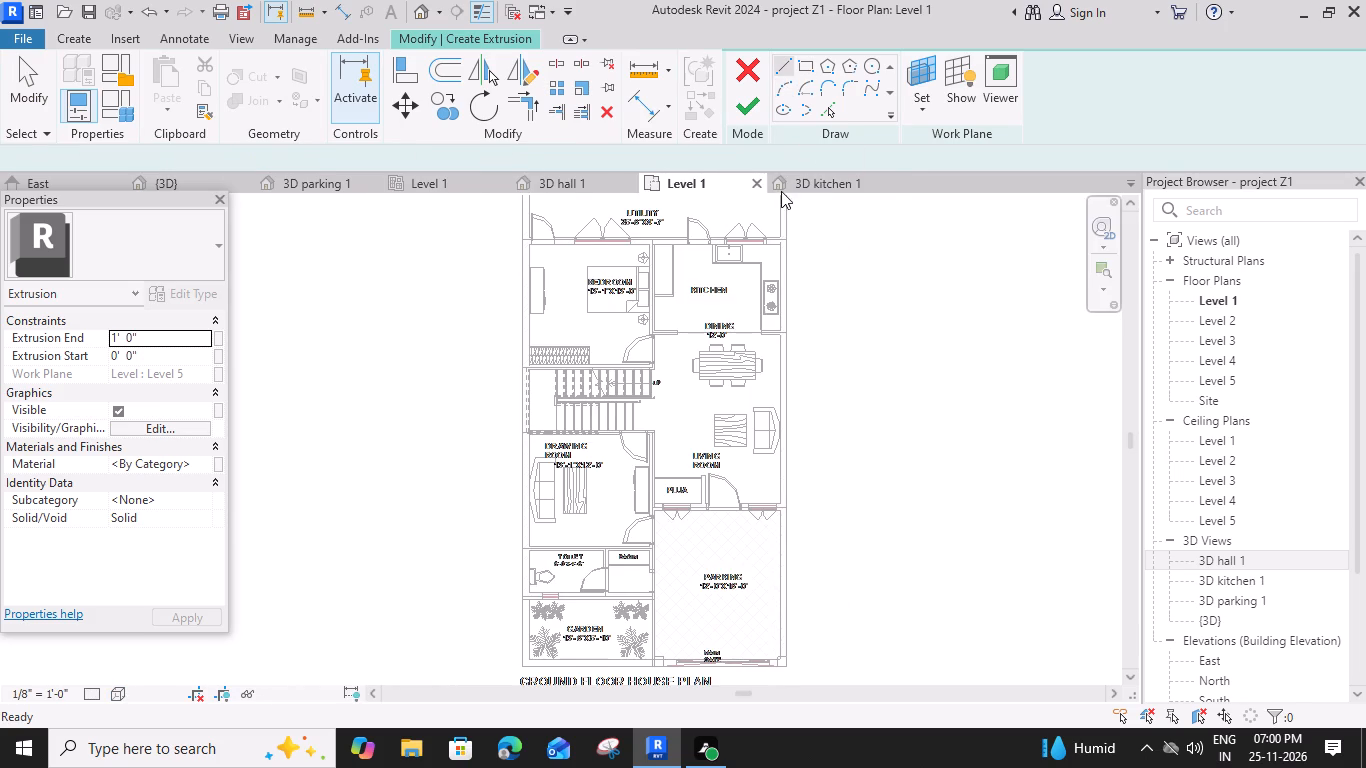
{"action": "scroll", "coordinate": [773, 216], "scroll_direction": "up", "scroll_amount": 12}
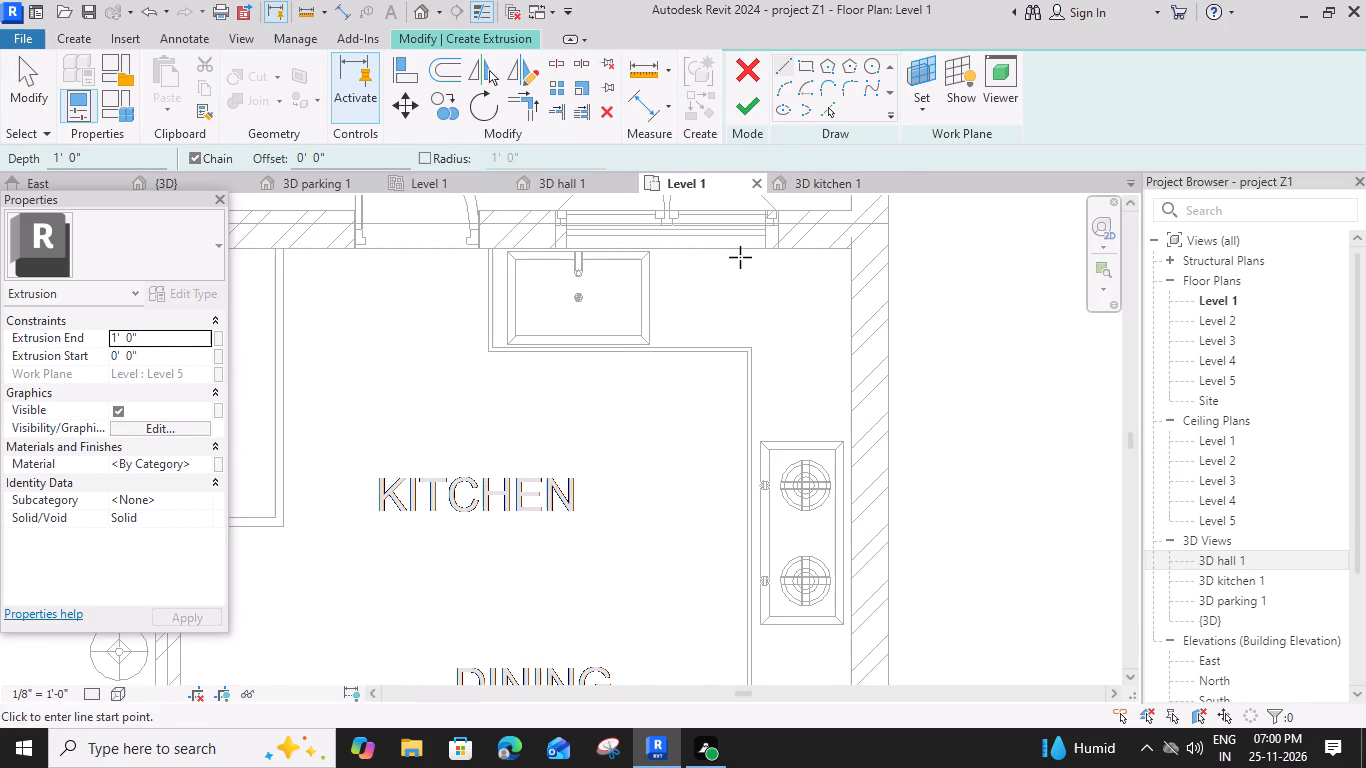
{"action": "left_click", "coordinate": [832, 108]}
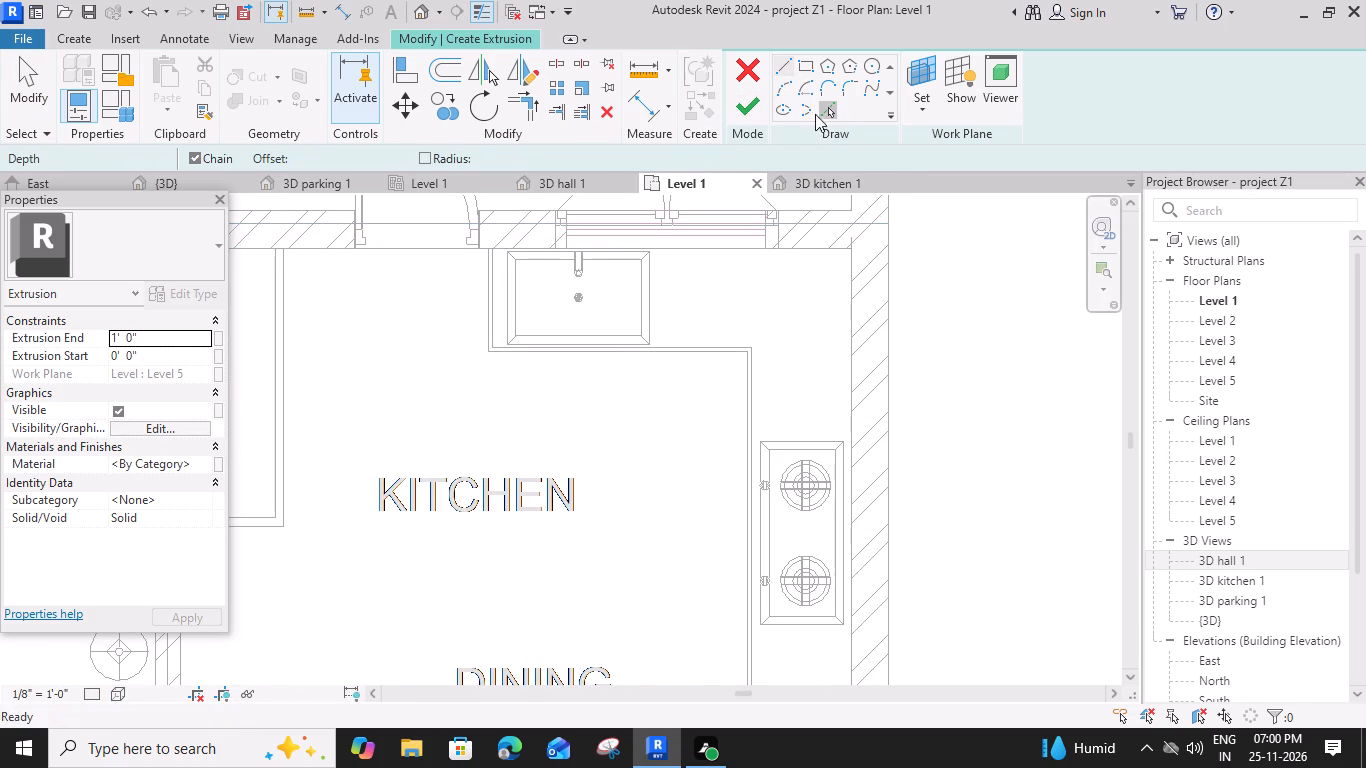
{"action": "scroll", "coordinate": [501, 280], "scroll_direction": "up", "scroll_amount": 3}
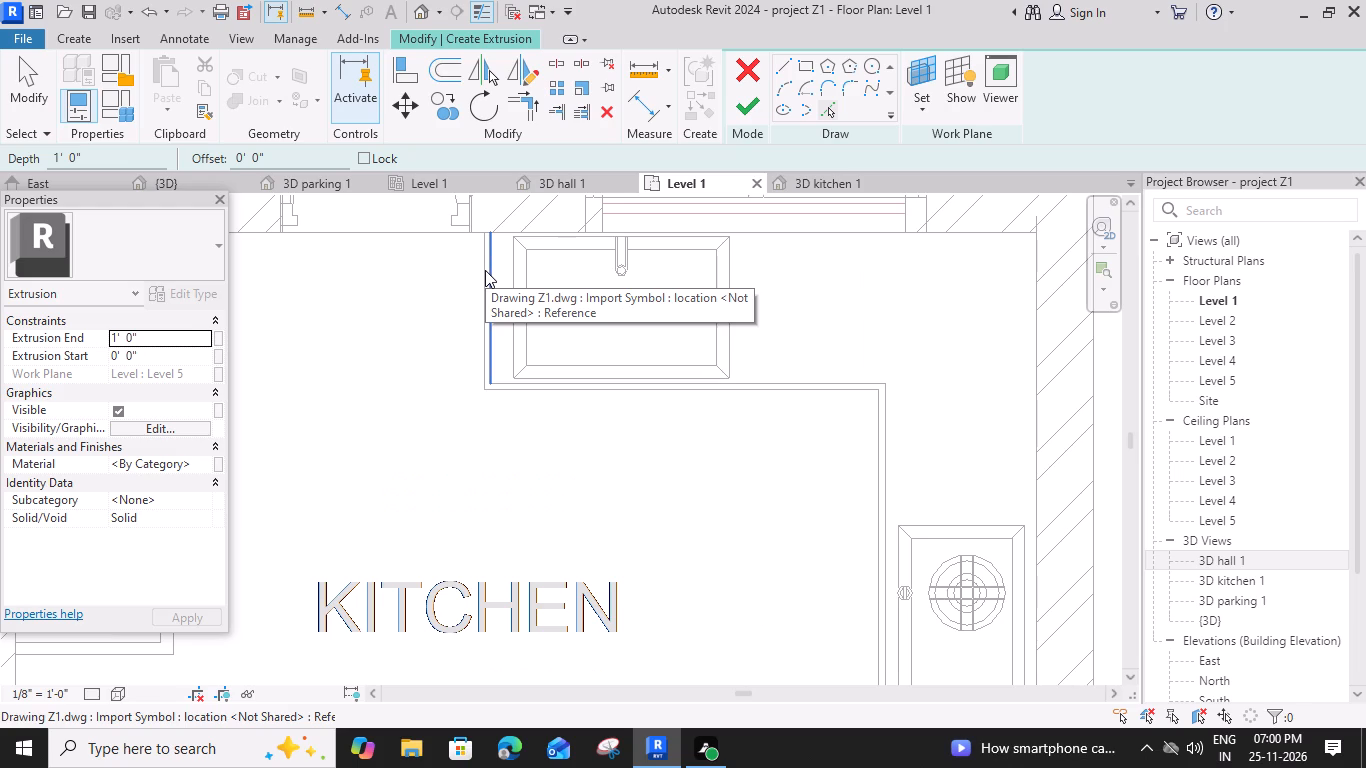
{"action": "left_click", "coordinate": [479, 366]}
{"action": "left_click", "coordinate": [639, 391]}
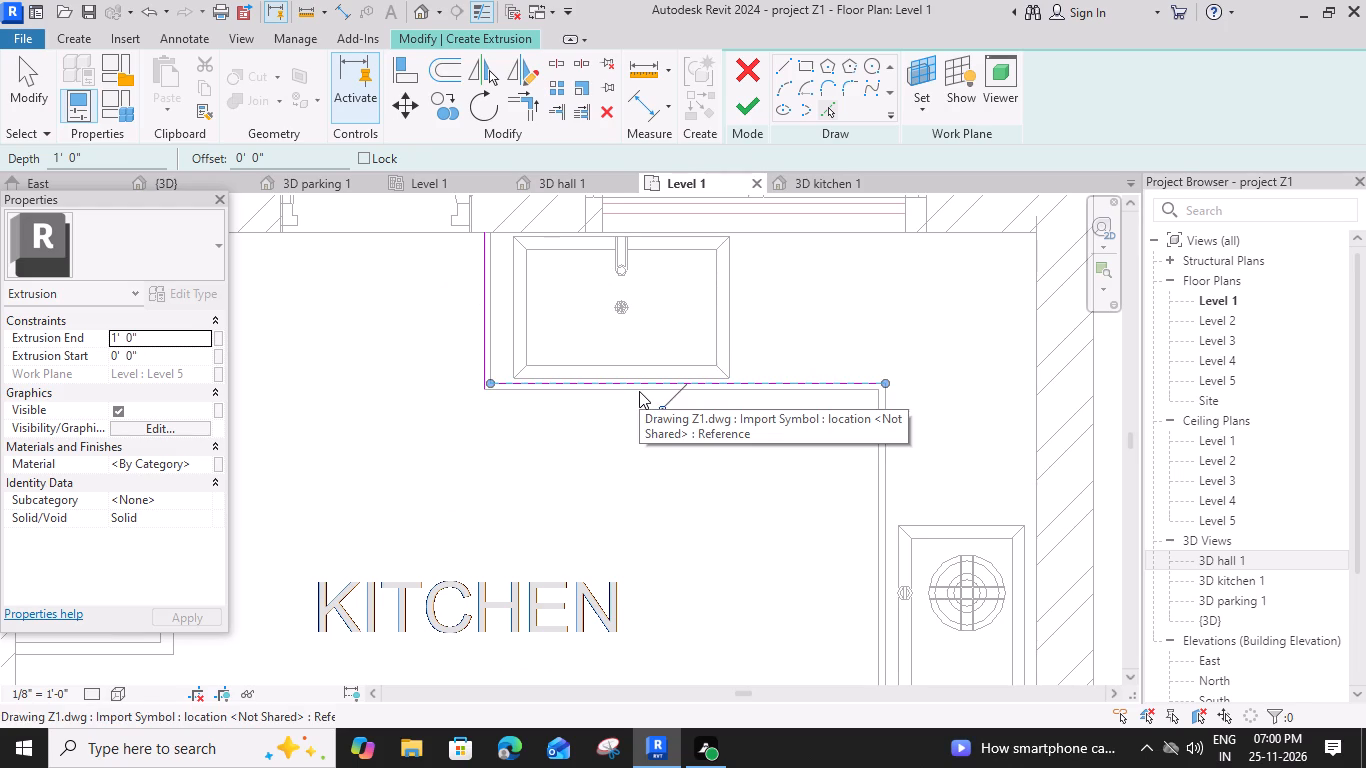
{"action": "left_click", "coordinate": [641, 394]}
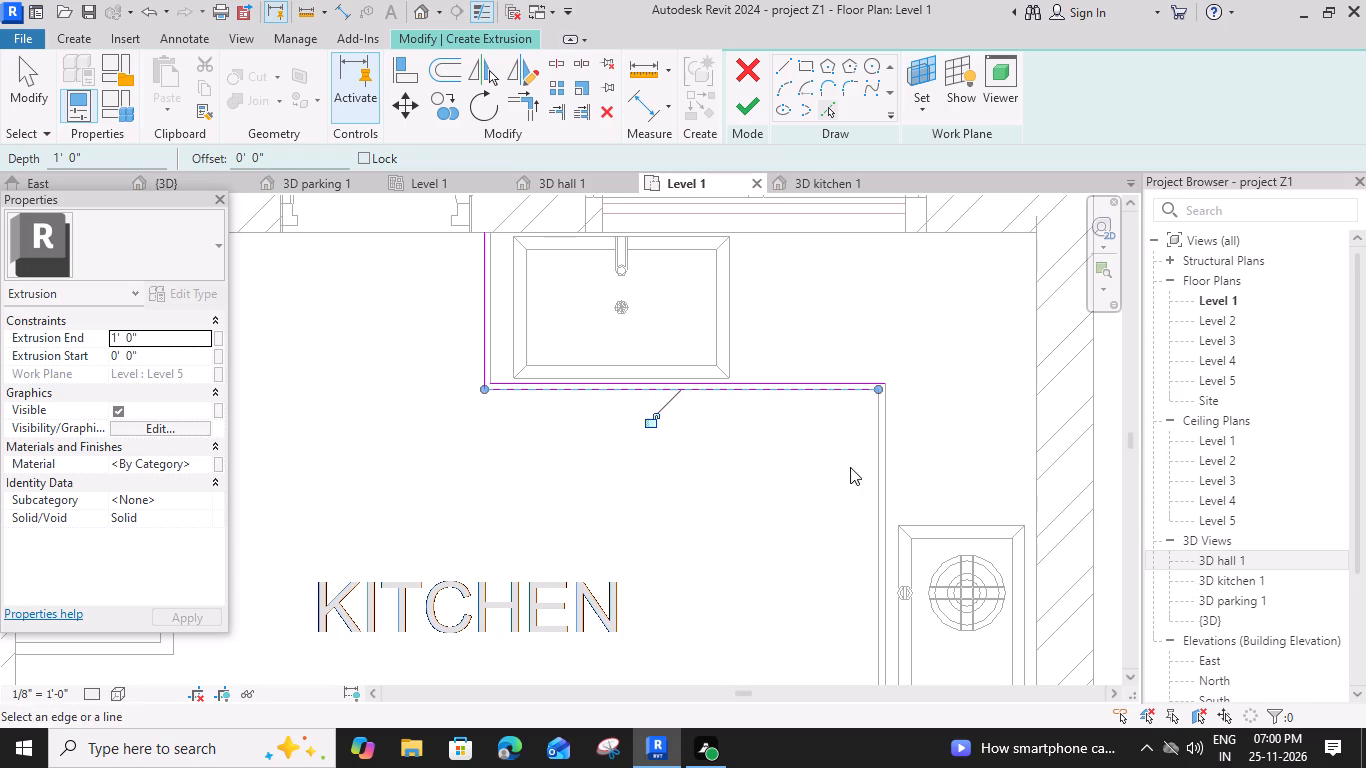
{"action": "left_click", "coordinate": [875, 460]}
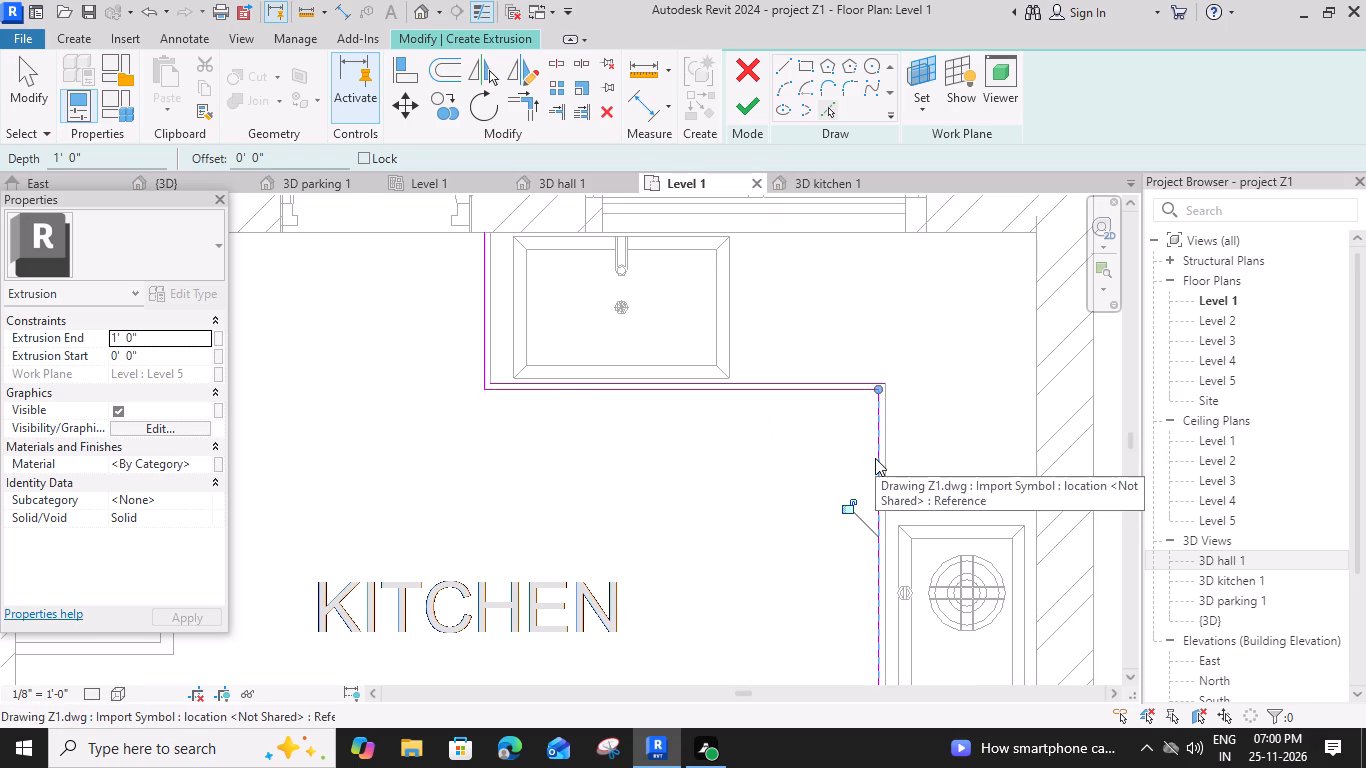
Delete the extra overlapping sketch lines along the inner of the two counter edge lines below the sink.
{"action": "scroll", "coordinate": [875, 459], "scroll_direction": "down", "scroll_amount": 1}
{"action": "key", "text": "Escape"}
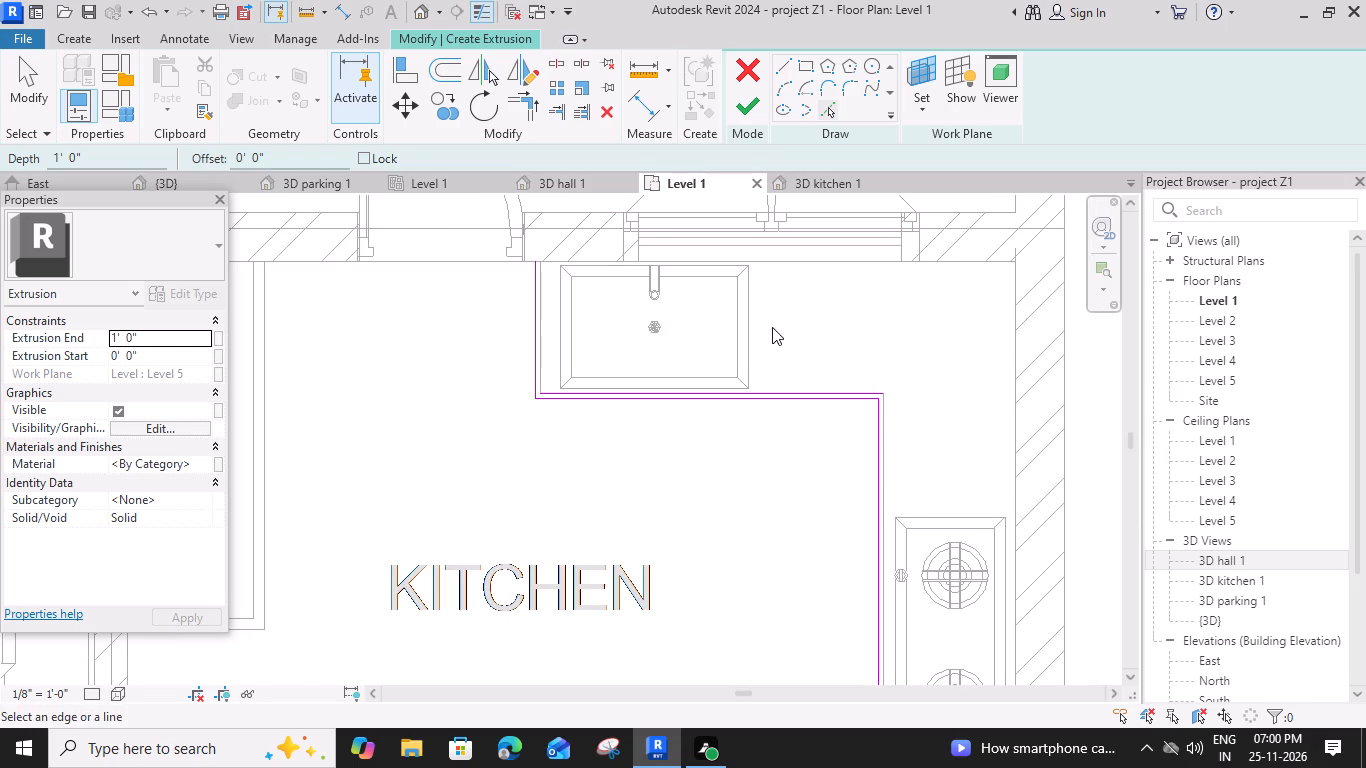
{"action": "scroll", "coordinate": [841, 393], "scroll_direction": "up", "scroll_amount": 2}
{"action": "left_click", "coordinate": [841, 392]}
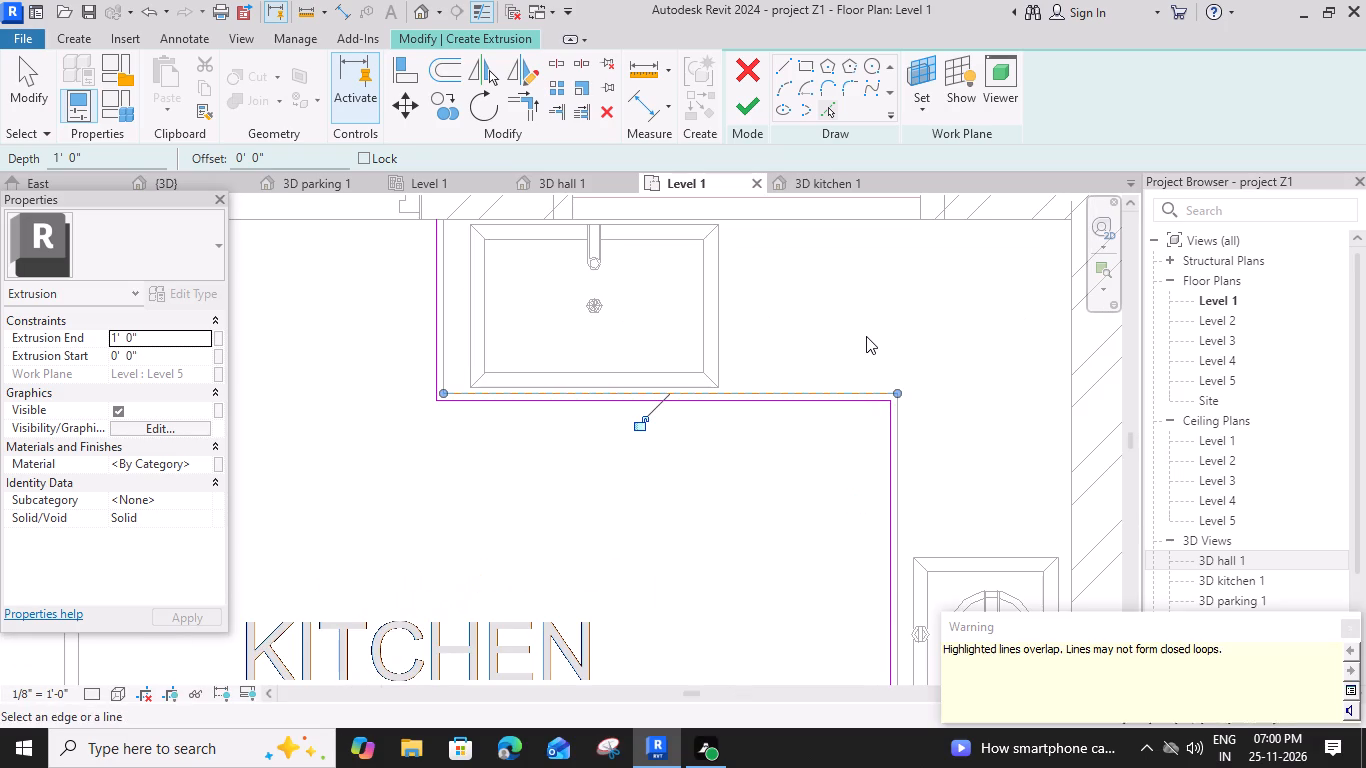
{"action": "key", "text": "Delete"}
{"action": "key", "text": "Delete"}
{"action": "key", "text": "Delete"}
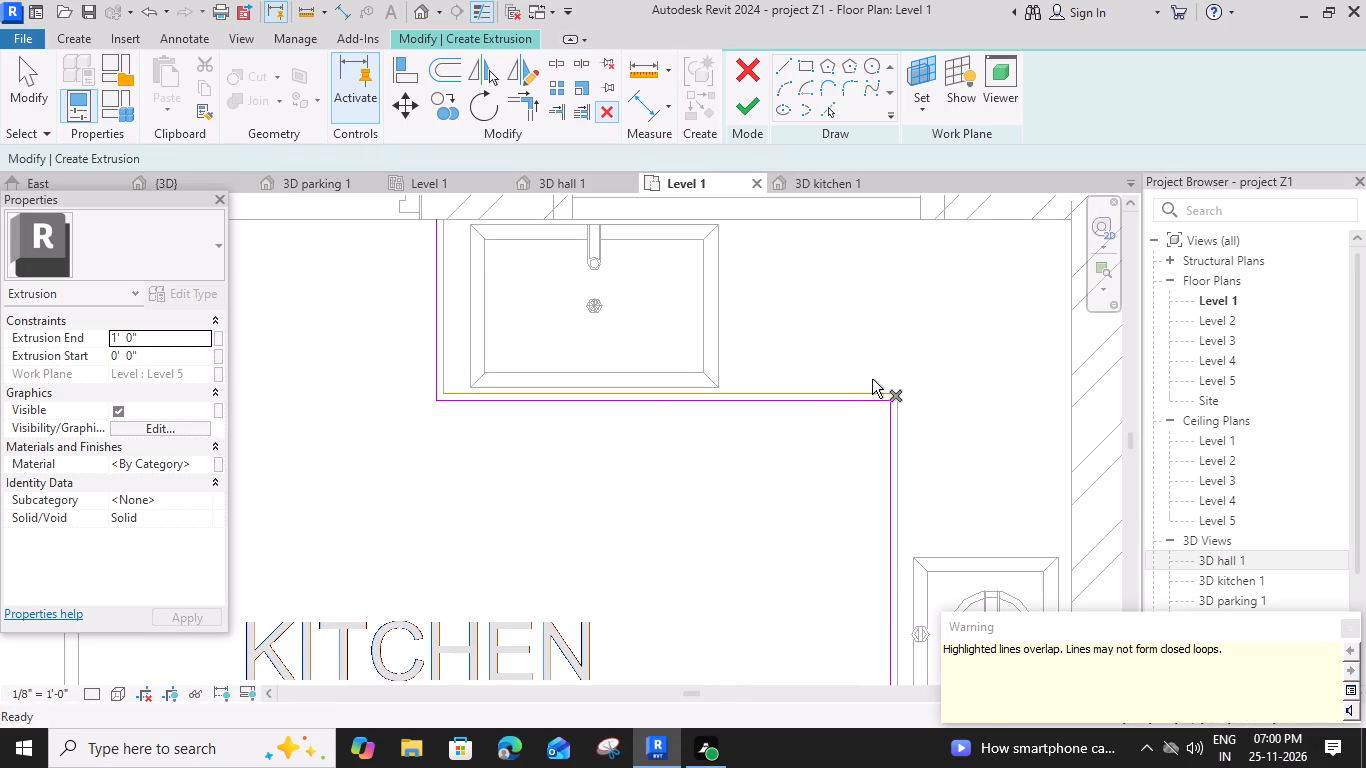
{"action": "left_click", "coordinate": [885, 392]}
{"action": "key", "text": "Delete"}
{"action": "key", "text": "Delete"}
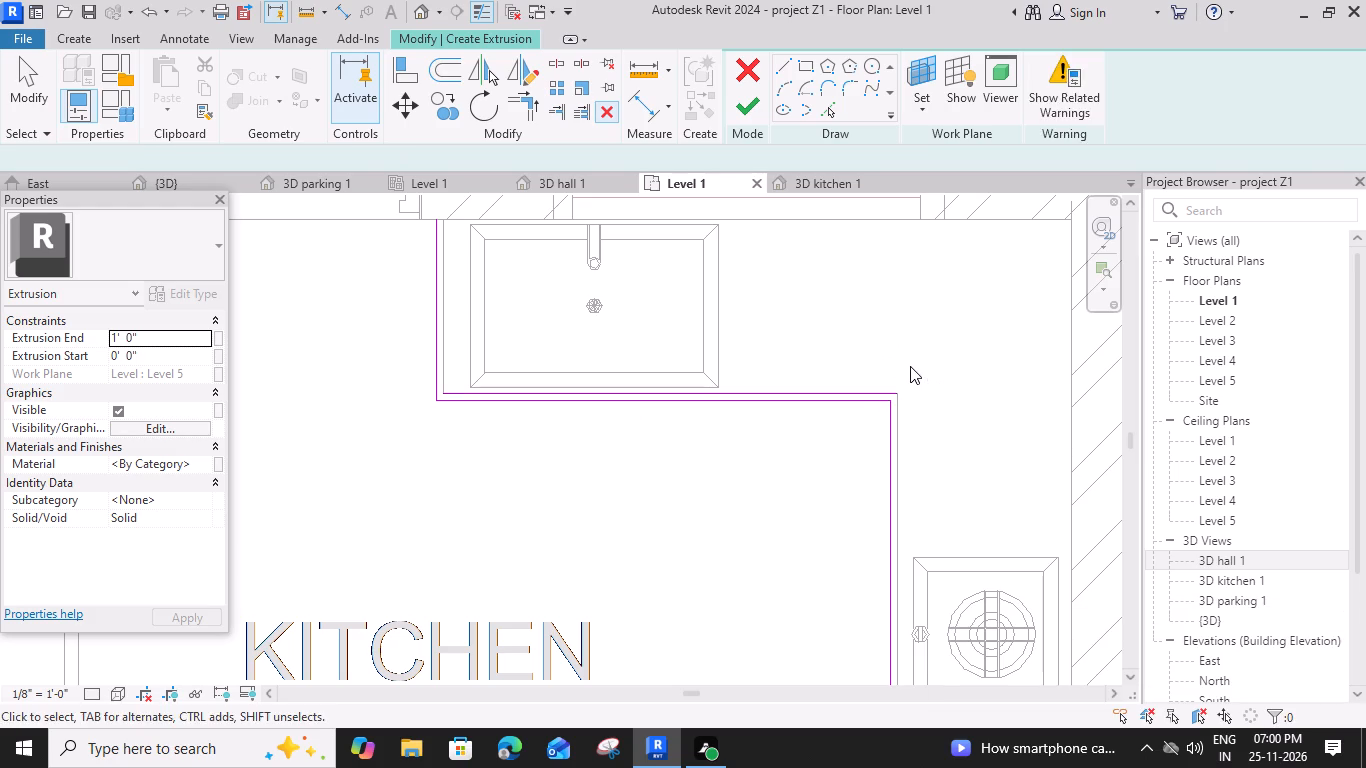
{"action": "key", "text": "Delete"}
{"action": "left_click", "coordinate": [897, 394]}
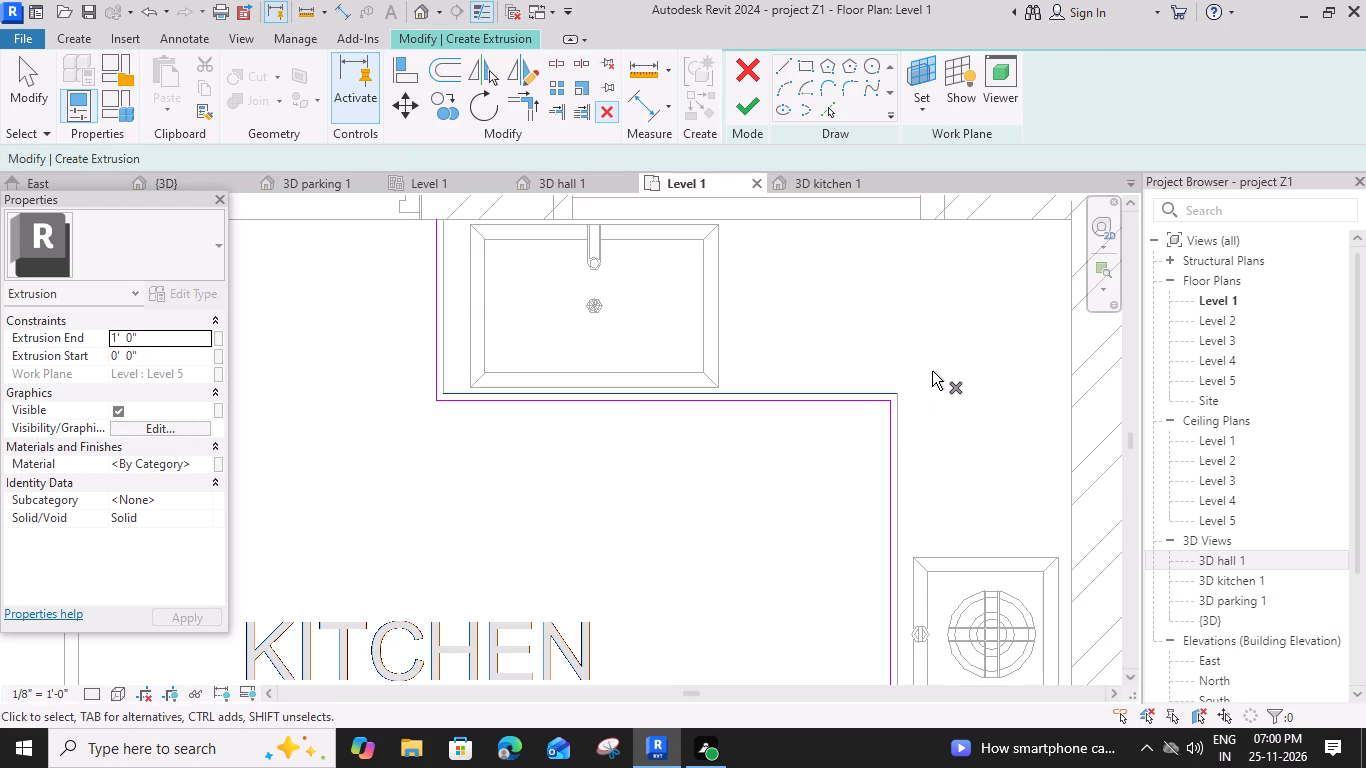
{"action": "key", "text": "Delete"}
{"action": "key", "text": "Delete"}
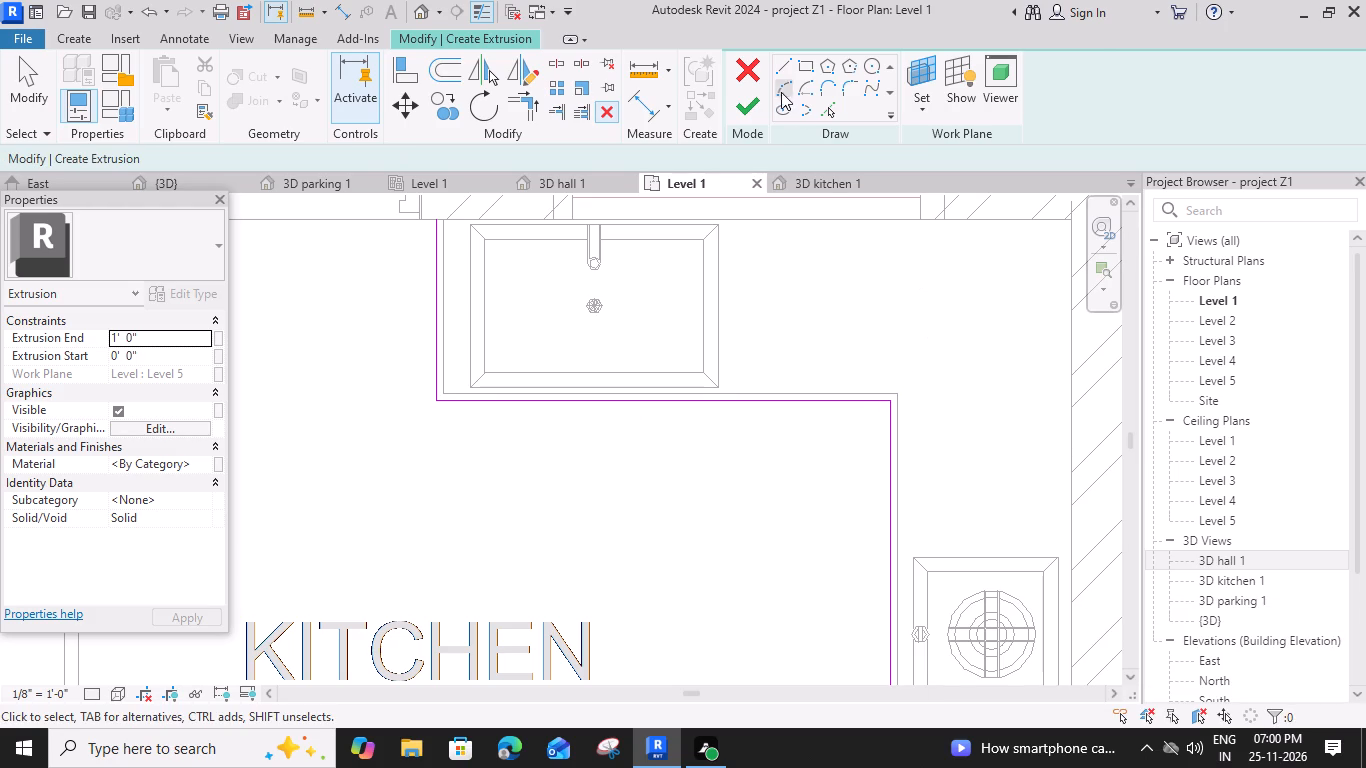
Close the counter profile with straight lines along the inner wall faces, ending with a 2'-1" line at the dining end.
{"action": "left_click", "coordinate": [780, 69]}
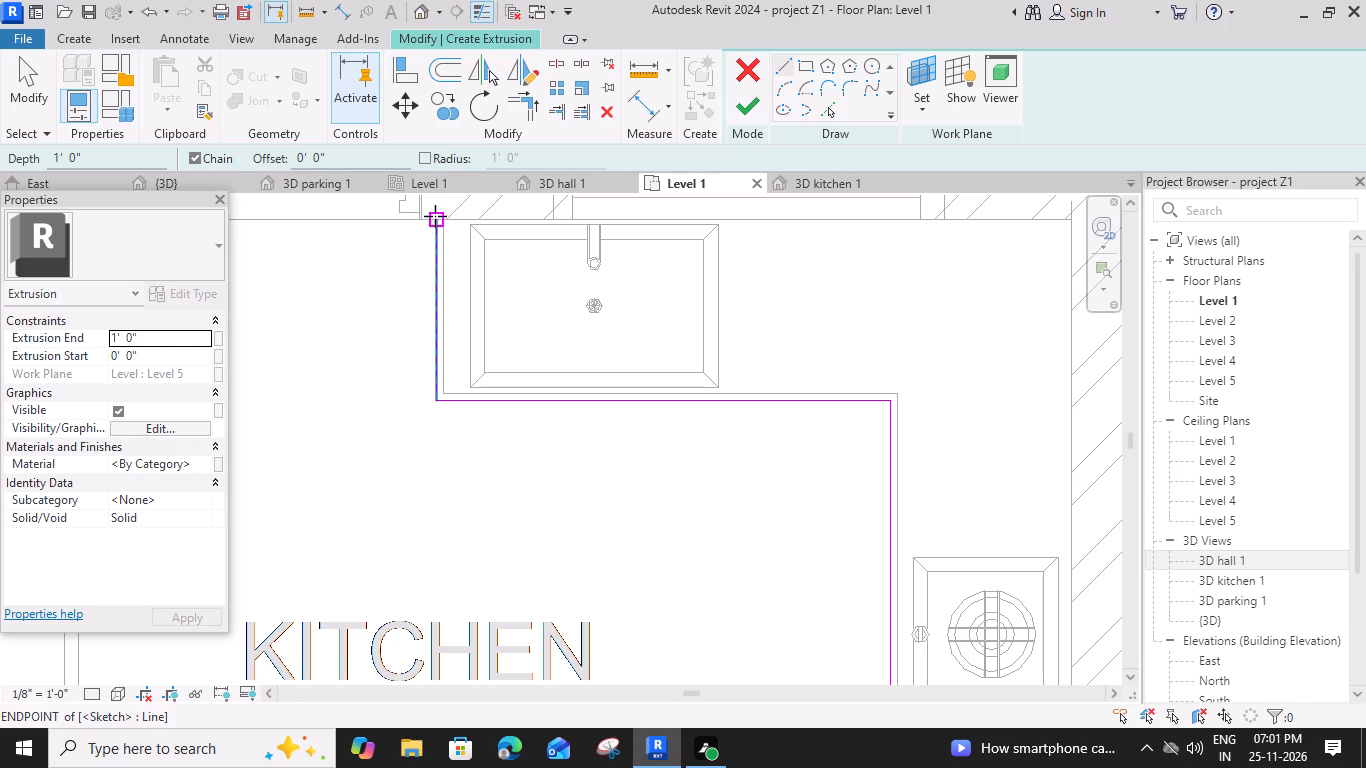
{"action": "left_click", "coordinate": [437, 218]}
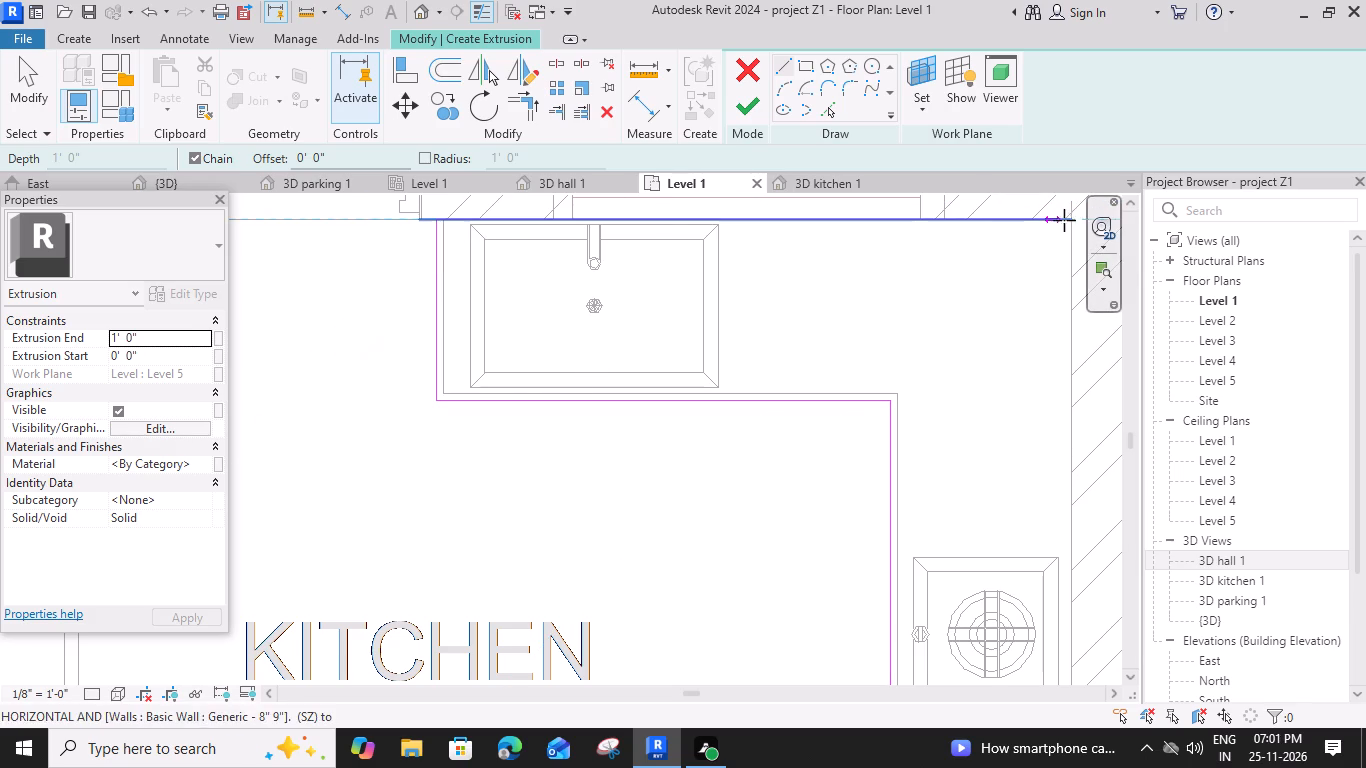
{"action": "left_click", "coordinate": [1072, 219]}
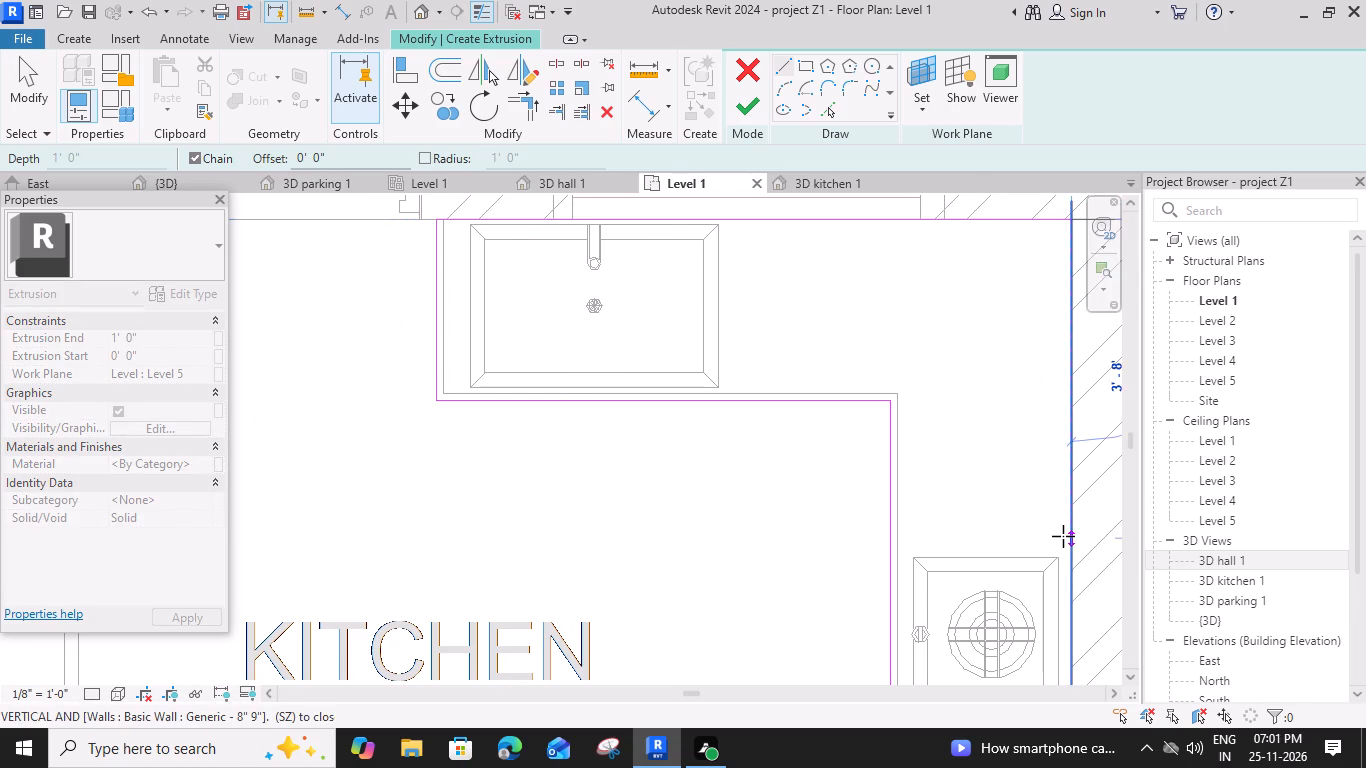
{"action": "middle_click_drag", "start_coordinate": [1063, 536], "coordinate": [1005, 279]}
{"action": "middle_click_drag", "start_coordinate": [1002, 505], "coordinate": [982, 307]}
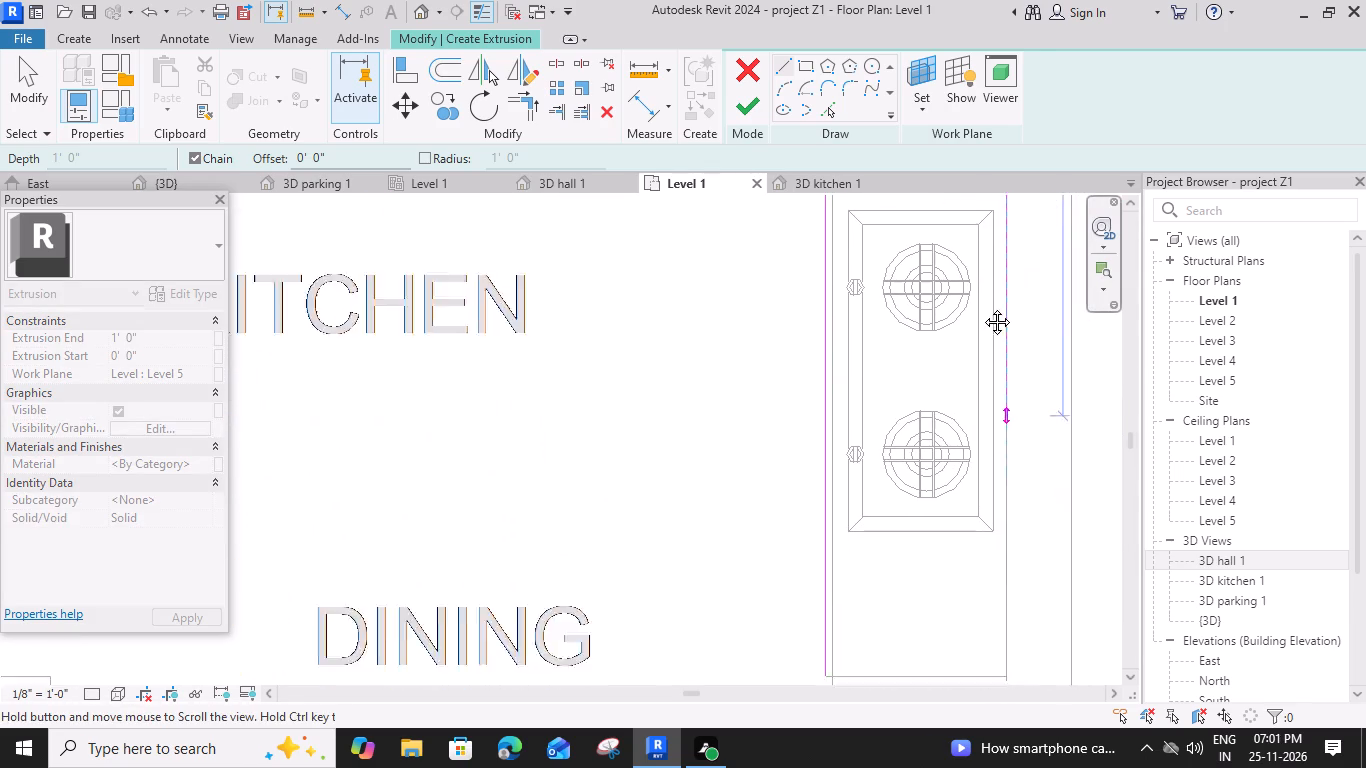
{"action": "middle_click_drag", "start_coordinate": [982, 307], "coordinate": [976, 280]}
{"action": "scroll", "coordinate": [982, 537], "scroll_direction": "up", "scroll_amount": 4}
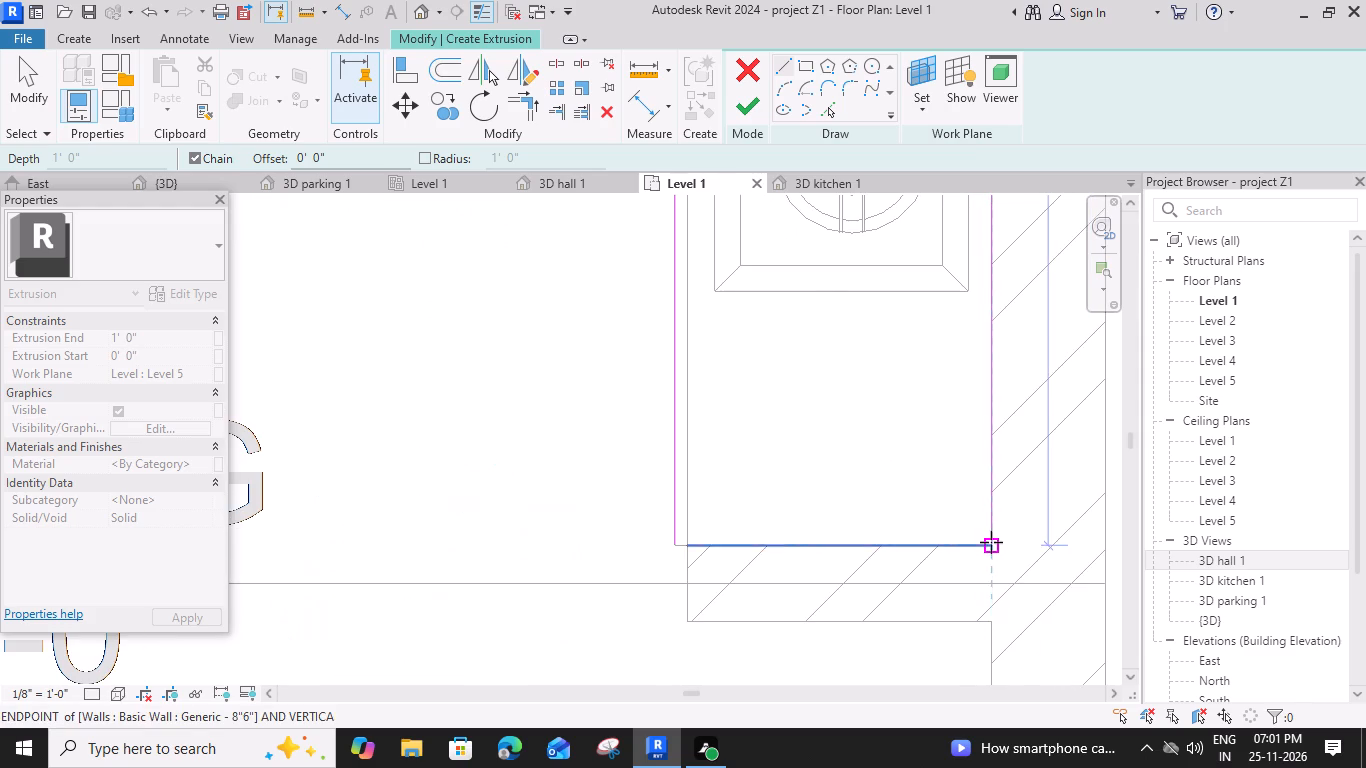
{"action": "left_click", "coordinate": [992, 544]}
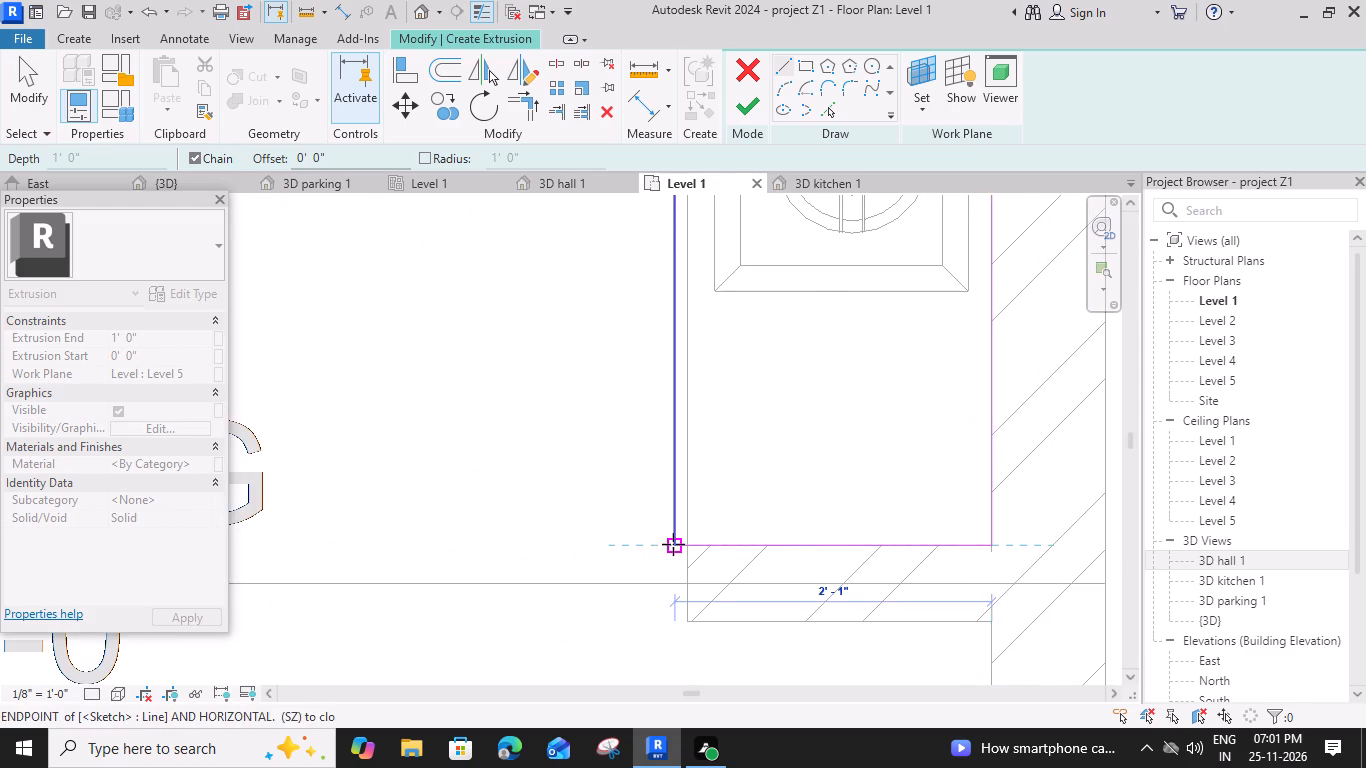
{"action": "left_click", "coordinate": [673, 544]}
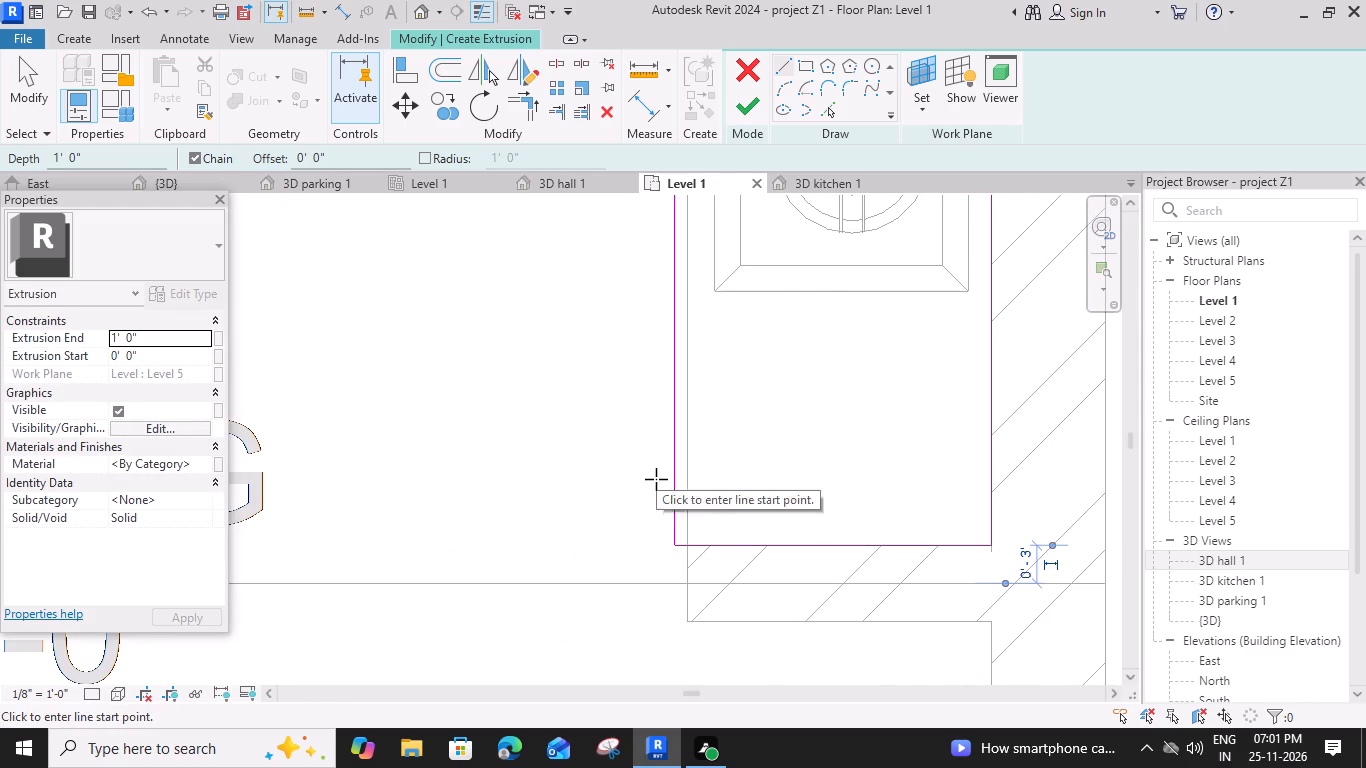
Finish the counter's extrusion sketch and, in the 3D kitchen 1 view, set its Extrusion End to 3' and Extrusion Start to 1'.
{"action": "scroll", "coordinate": [656, 479], "scroll_direction": "down", "scroll_amount": 3}
{"action": "middle_click_drag", "start_coordinate": [444, 507], "coordinate": [595, 546]}
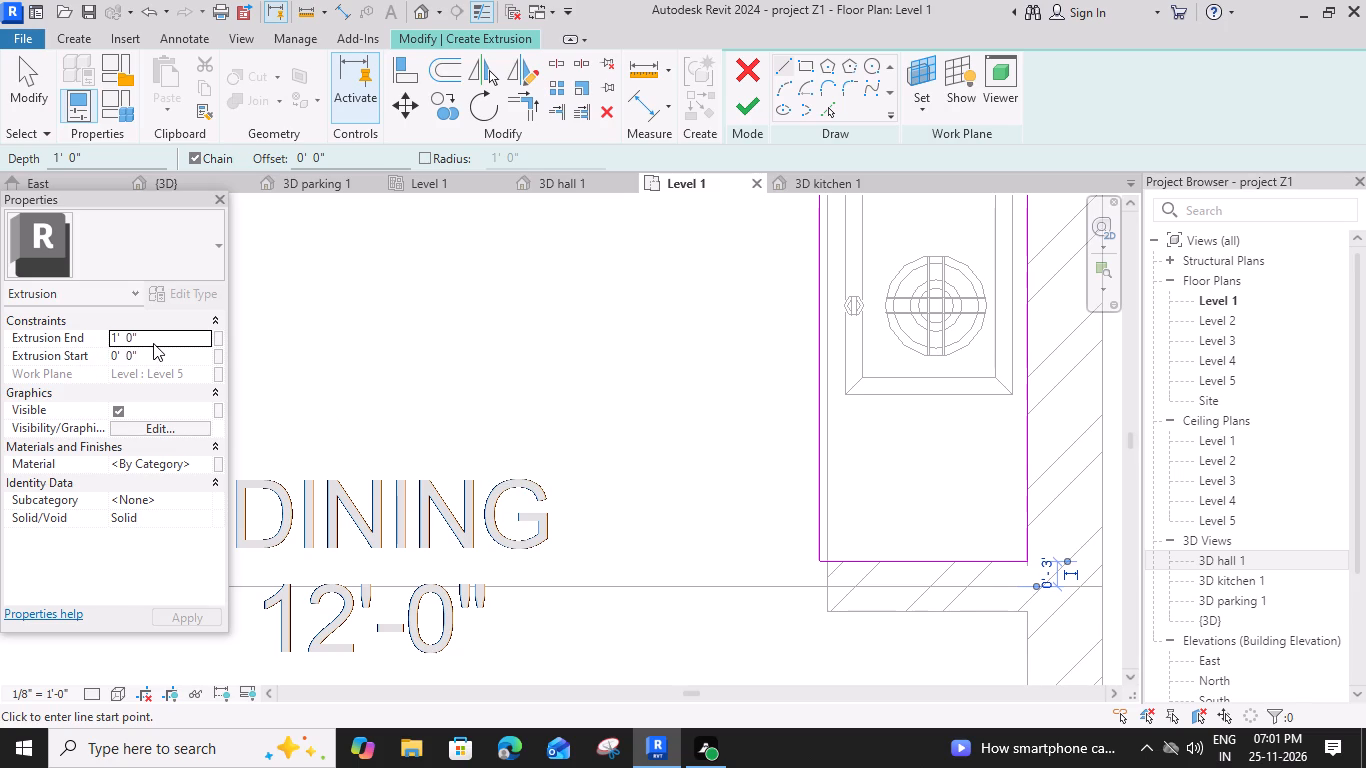
{"action": "left_click", "coordinate": [755, 103]}
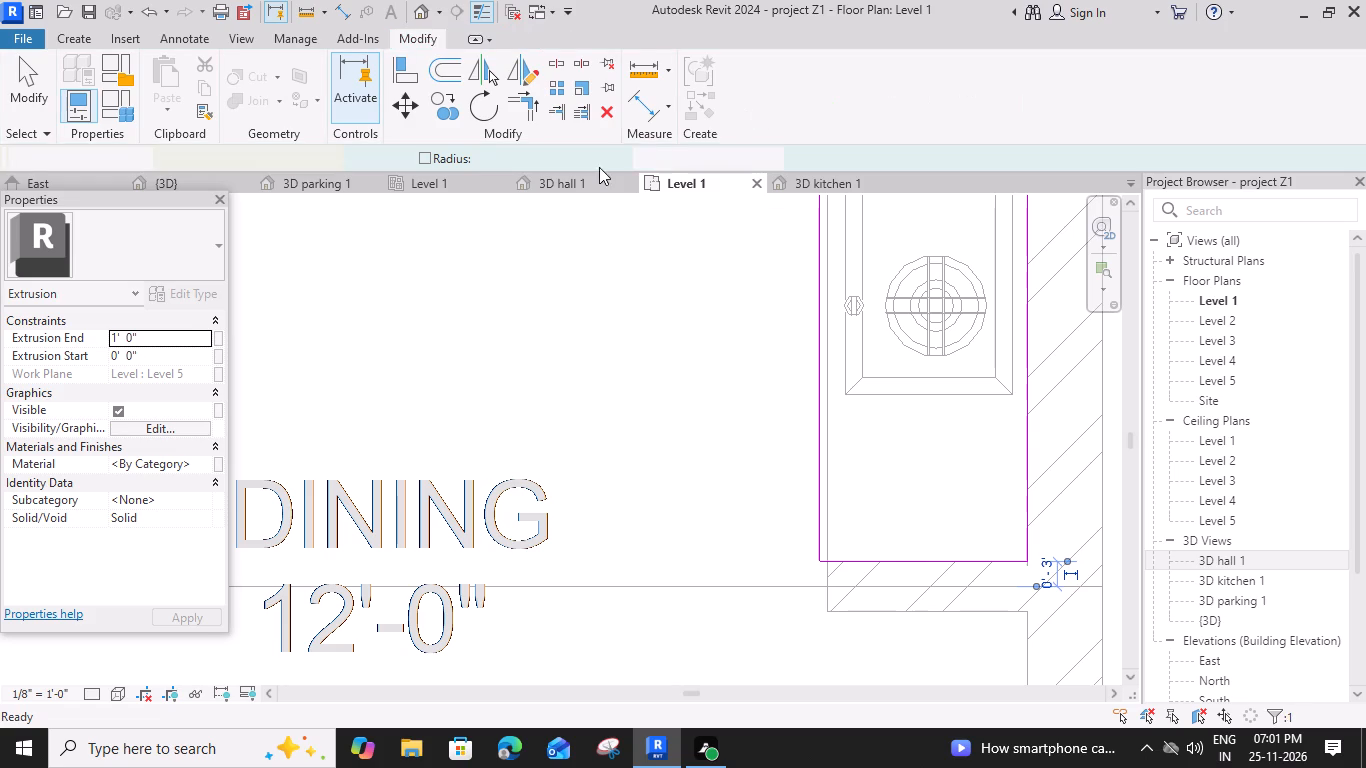
{"action": "left_click", "coordinate": [825, 179]}
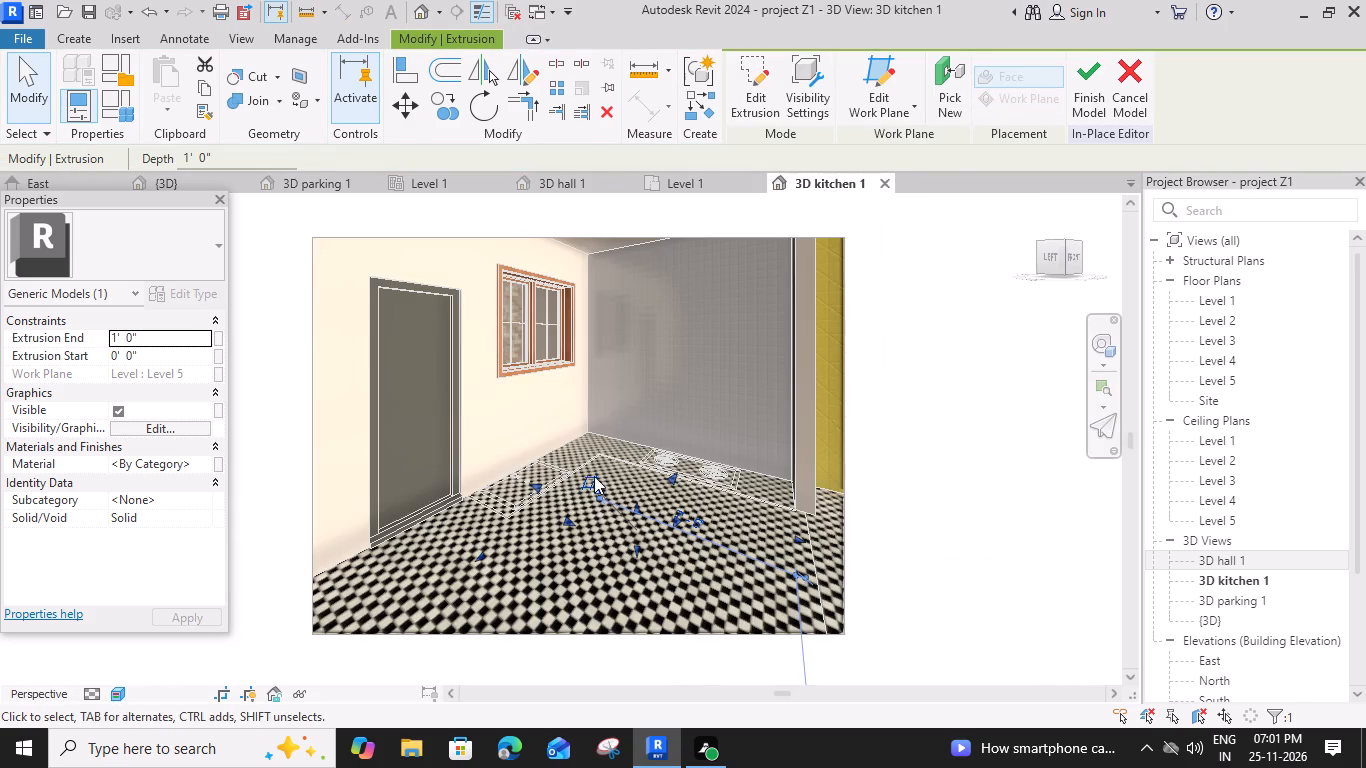
{"action": "scroll", "coordinate": [602, 426], "scroll_direction": "up", "scroll_amount": 3}
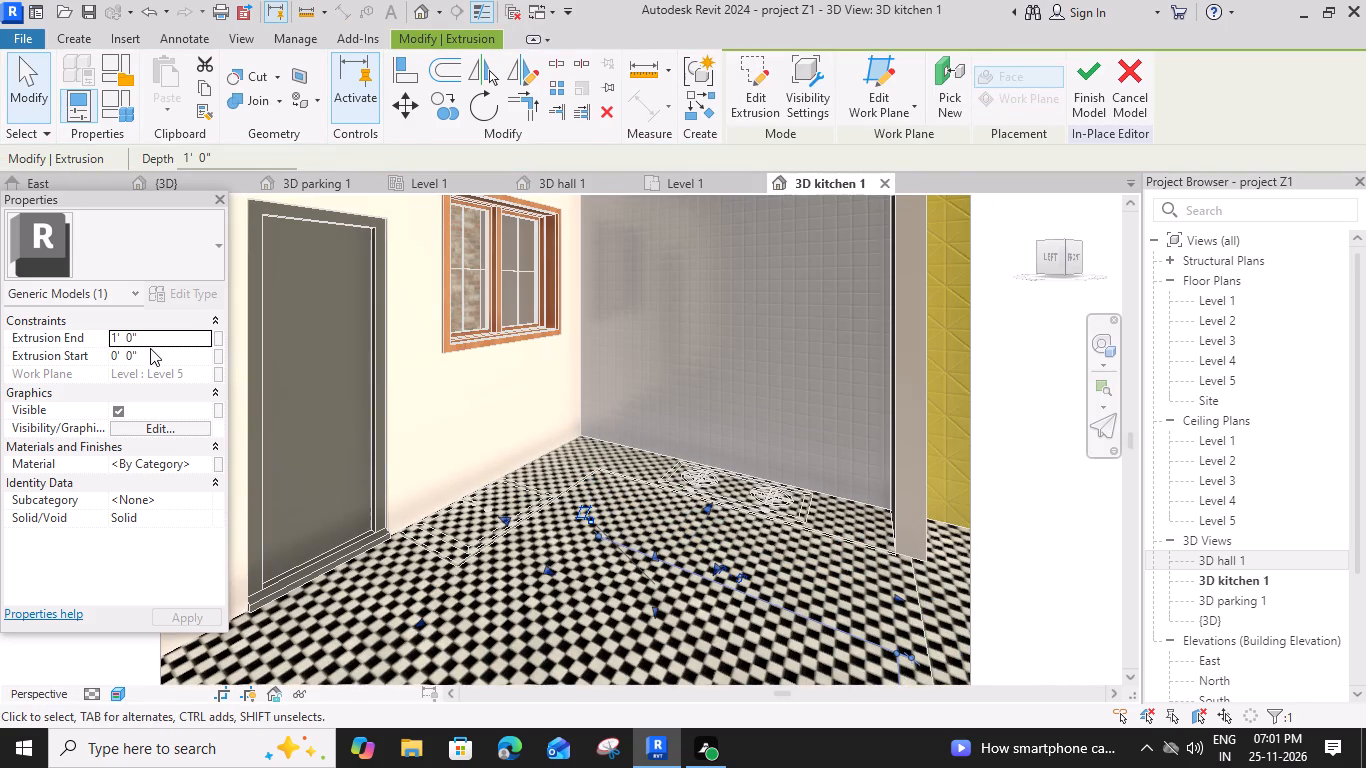
{"action": "left_click", "coordinate": [157, 339]}
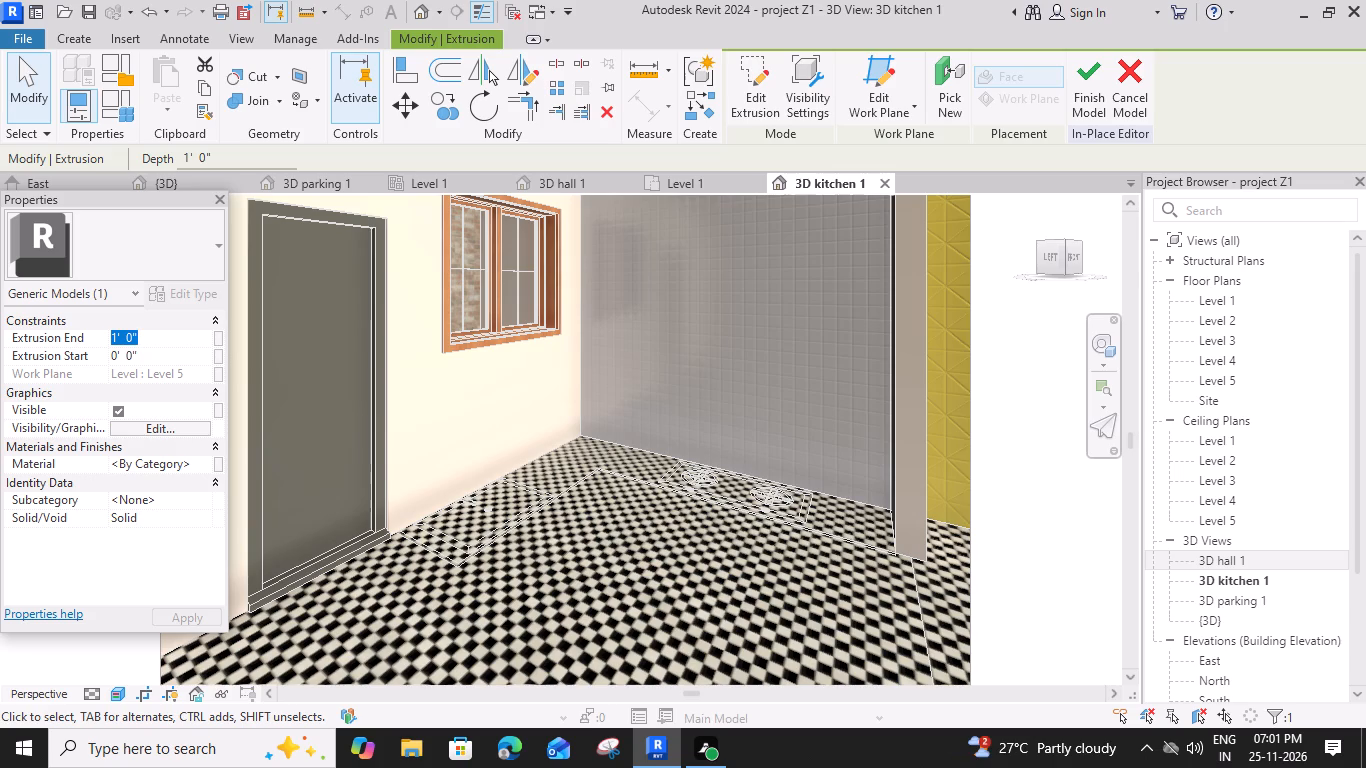
{"action": "type", "text": "3'"}
{"action": "key", "text": "Return"}
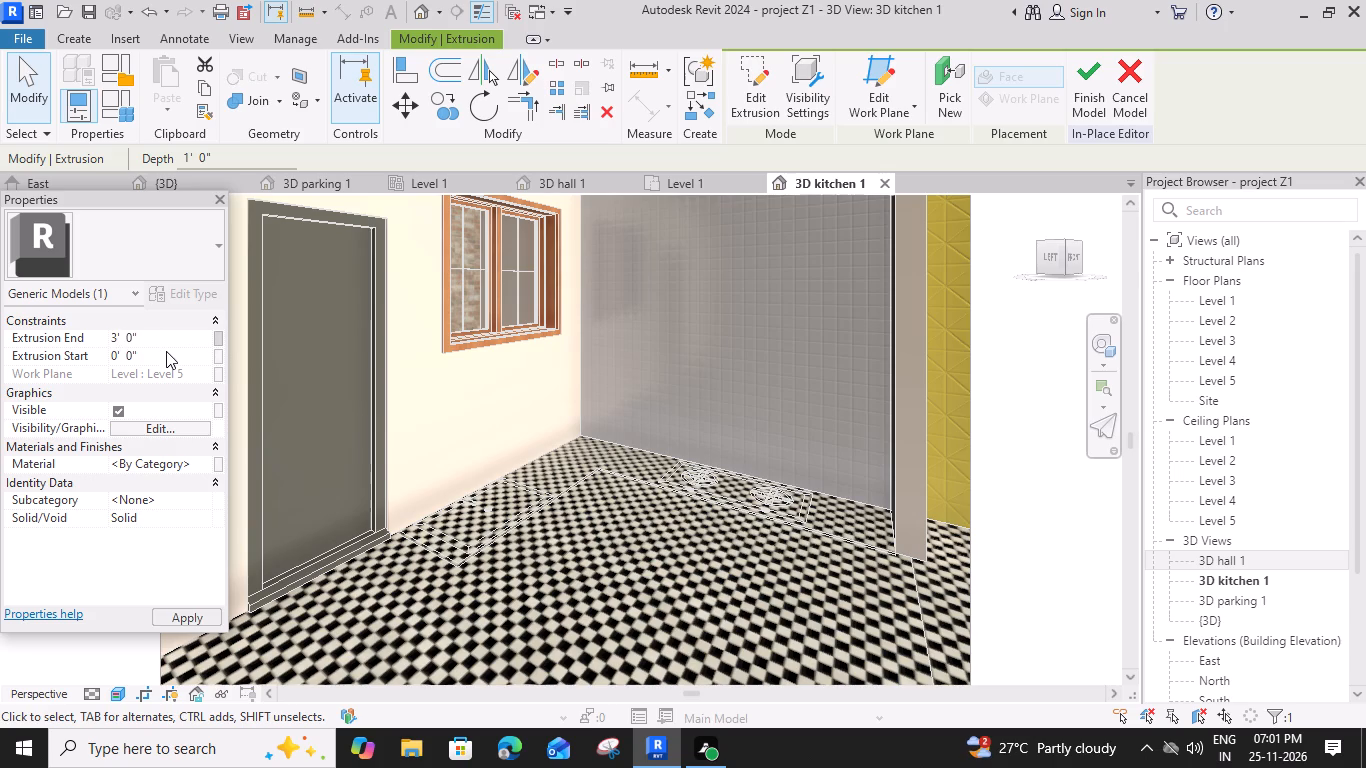
{"action": "left_click", "coordinate": [166, 351]}
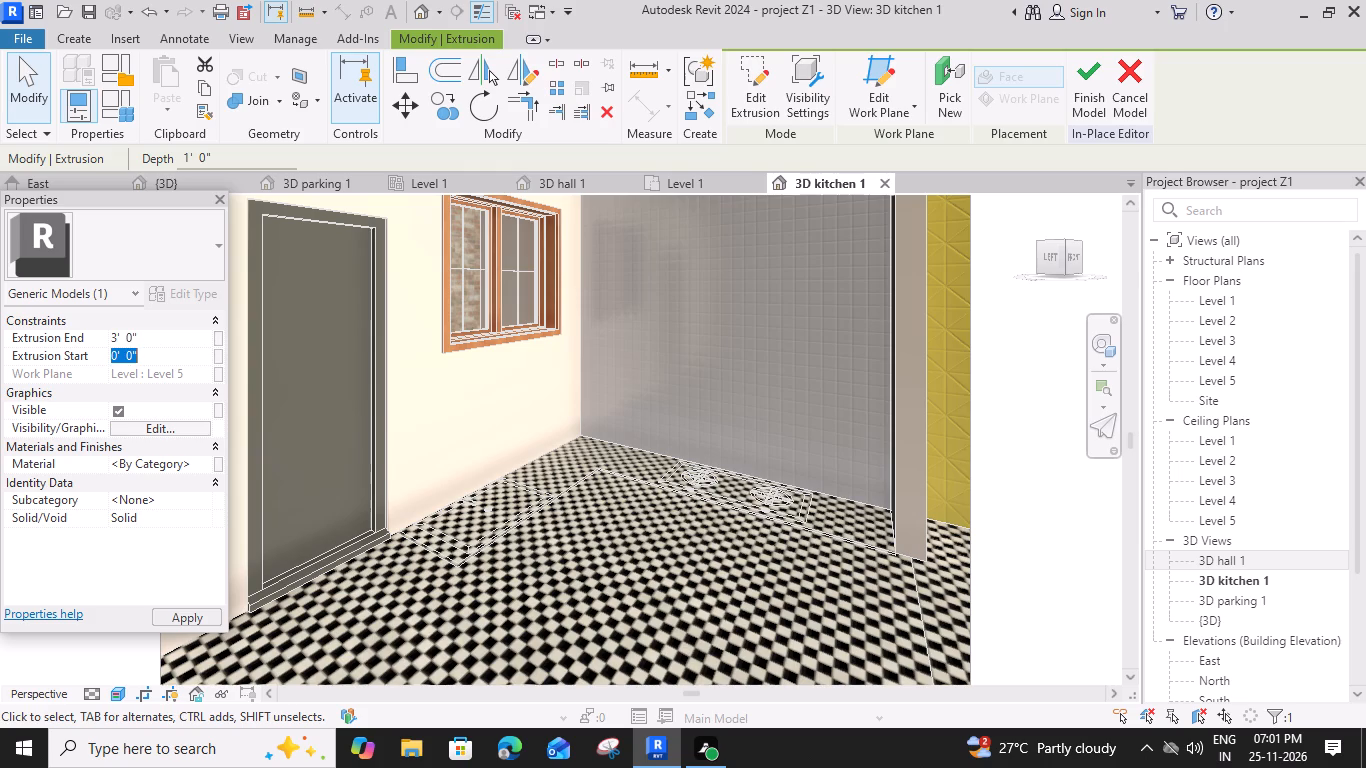
{"action": "key", "text": "1"}
{"action": "key", "text": "apostrophe"}
{"action": "key", "text": "Return"}
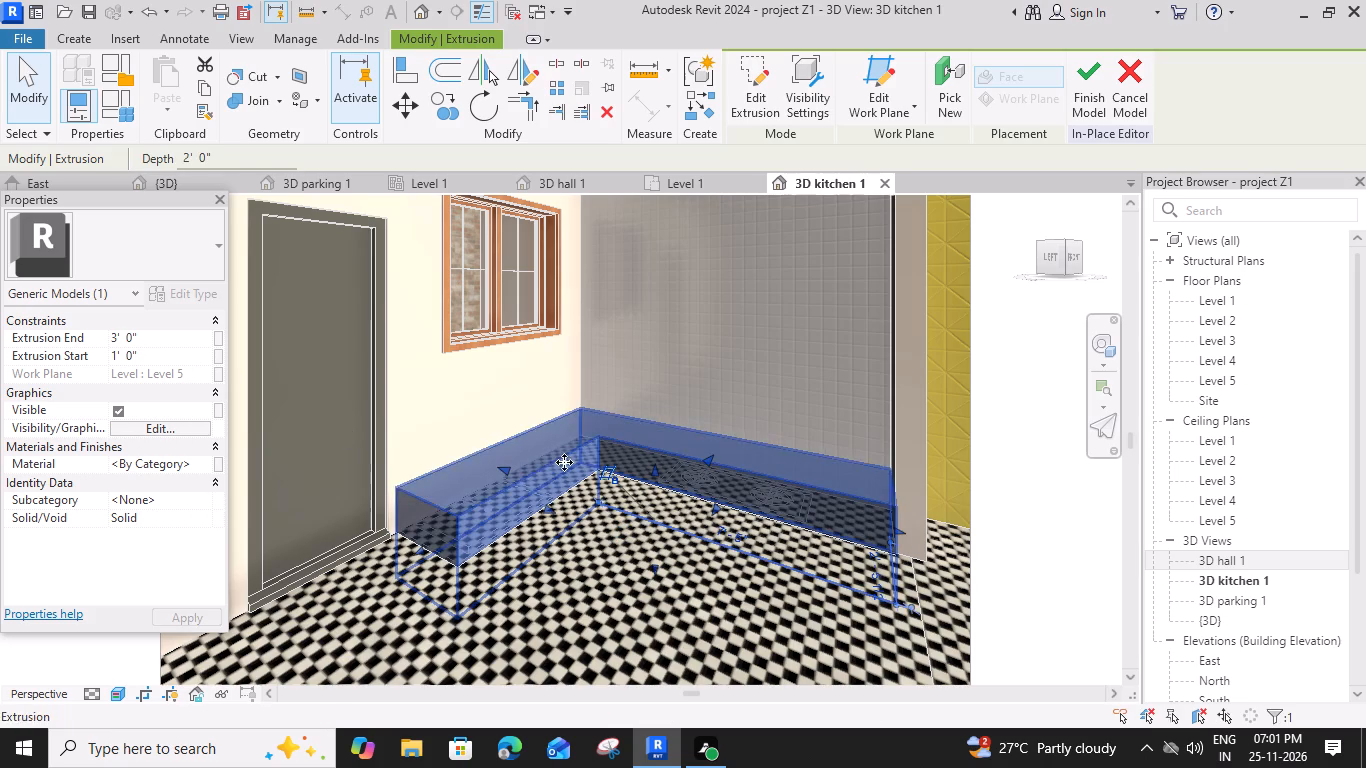
Raise the kitchen counter's Extrusion End to 4' and finish the in-place model.
{"action": "scroll", "coordinate": [464, 505], "scroll_direction": "up", "scroll_amount": 3}
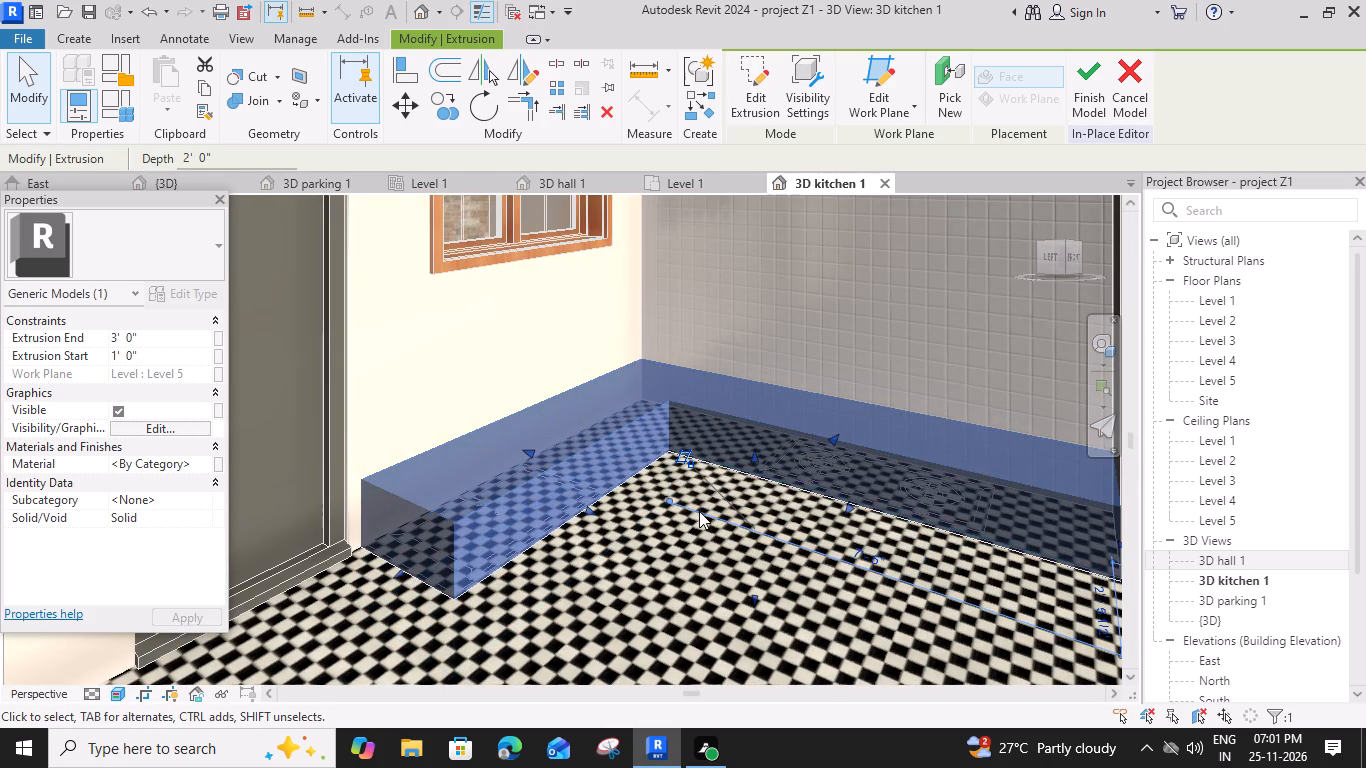
{"action": "scroll", "coordinate": [699, 511], "scroll_direction": "down", "scroll_amount": 3}
{"action": "scroll", "coordinate": [781, 462], "scroll_direction": "up", "scroll_amount": 4}
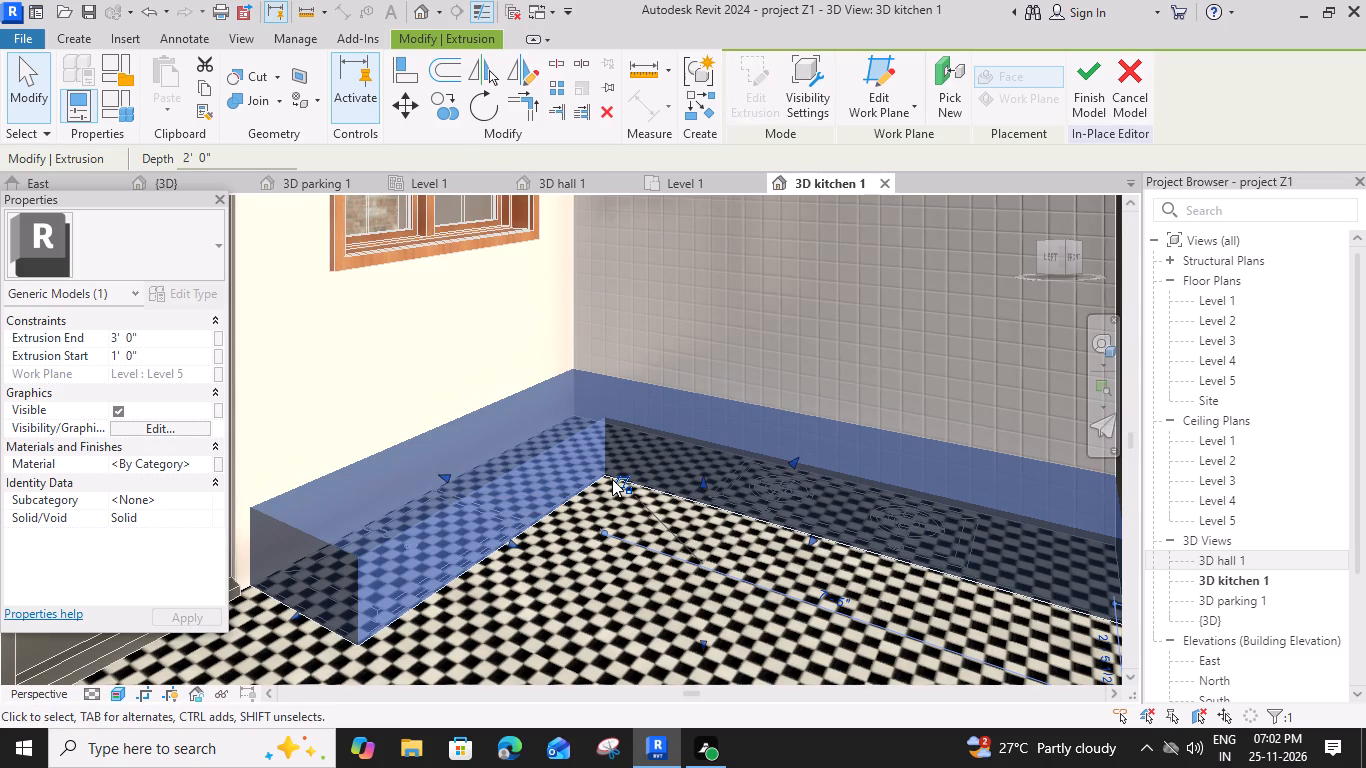
{"action": "scroll", "coordinate": [612, 479], "scroll_direction": "down", "scroll_amount": 2}
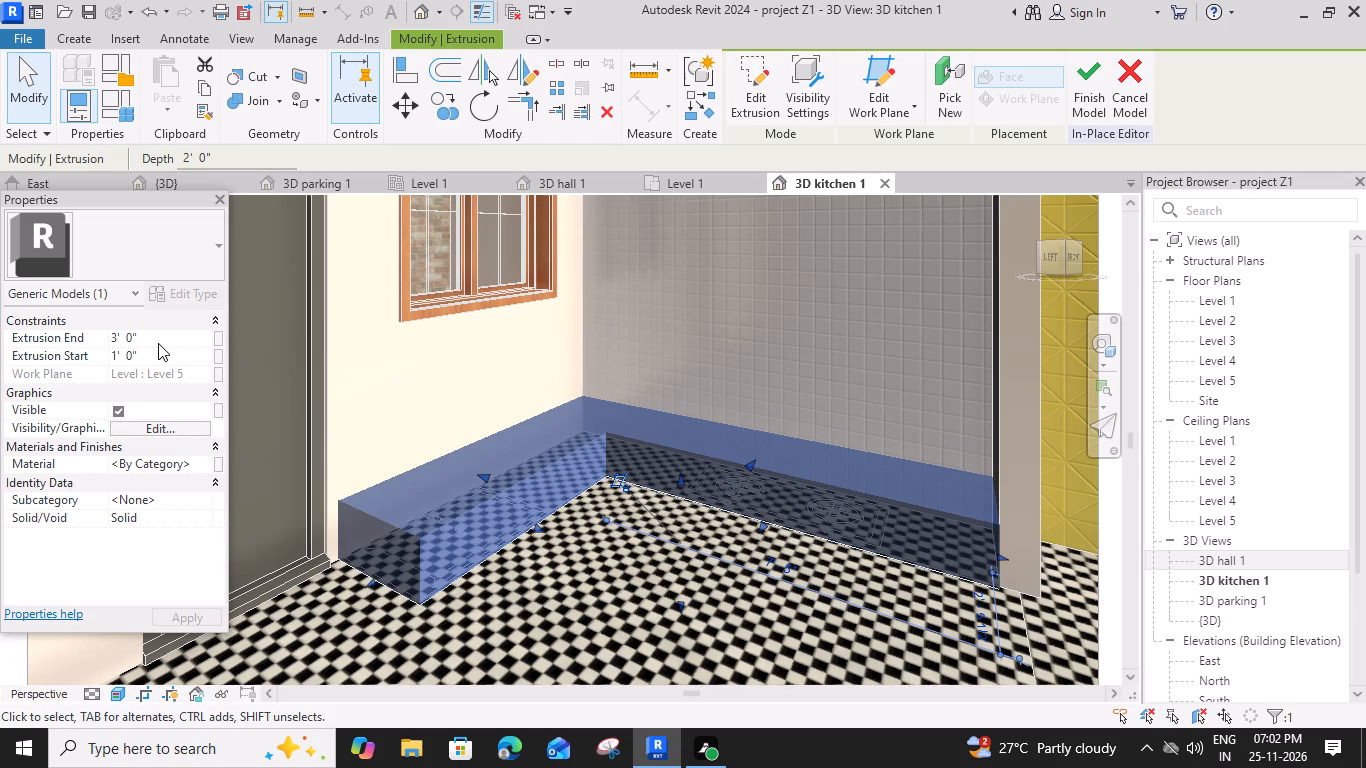
{"action": "left_click", "coordinate": [158, 343]}
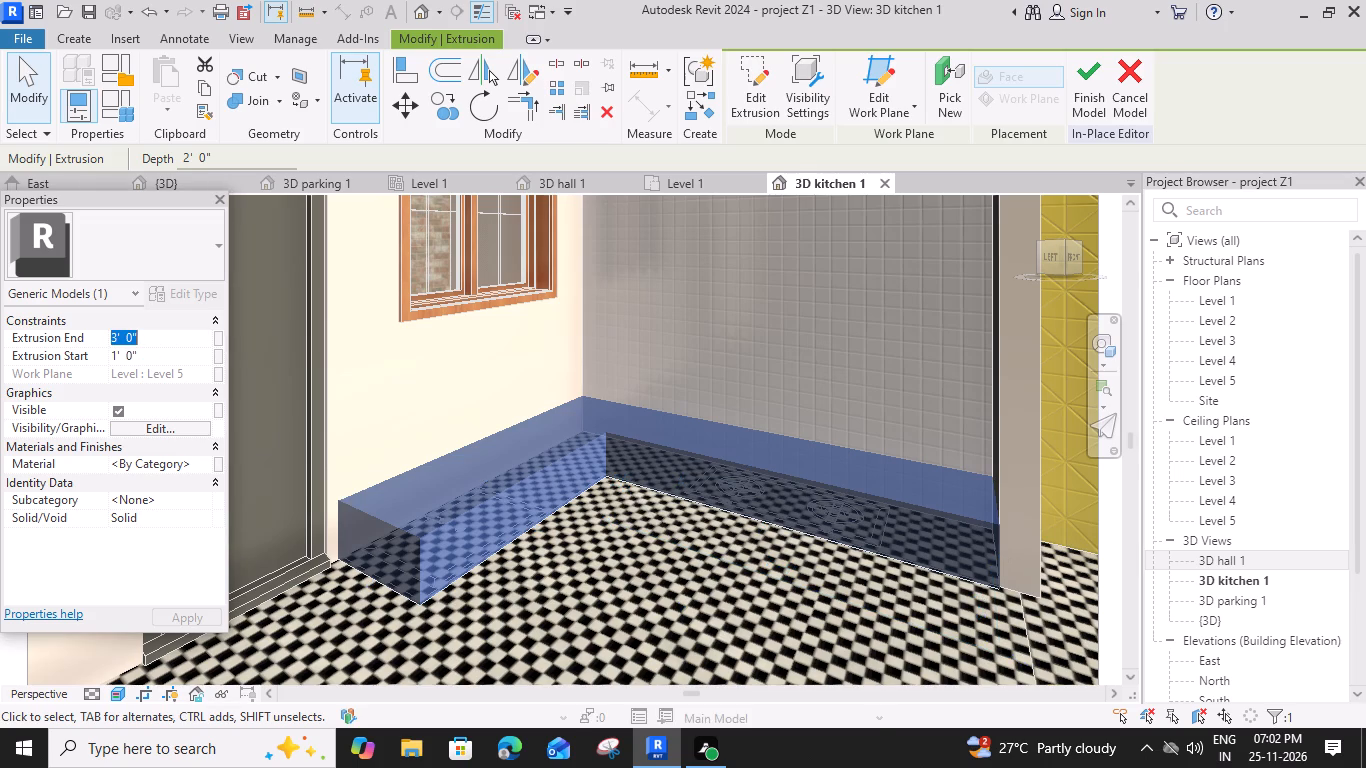
{"action": "type", "text": "4'"}
{"action": "key", "text": "Return"}
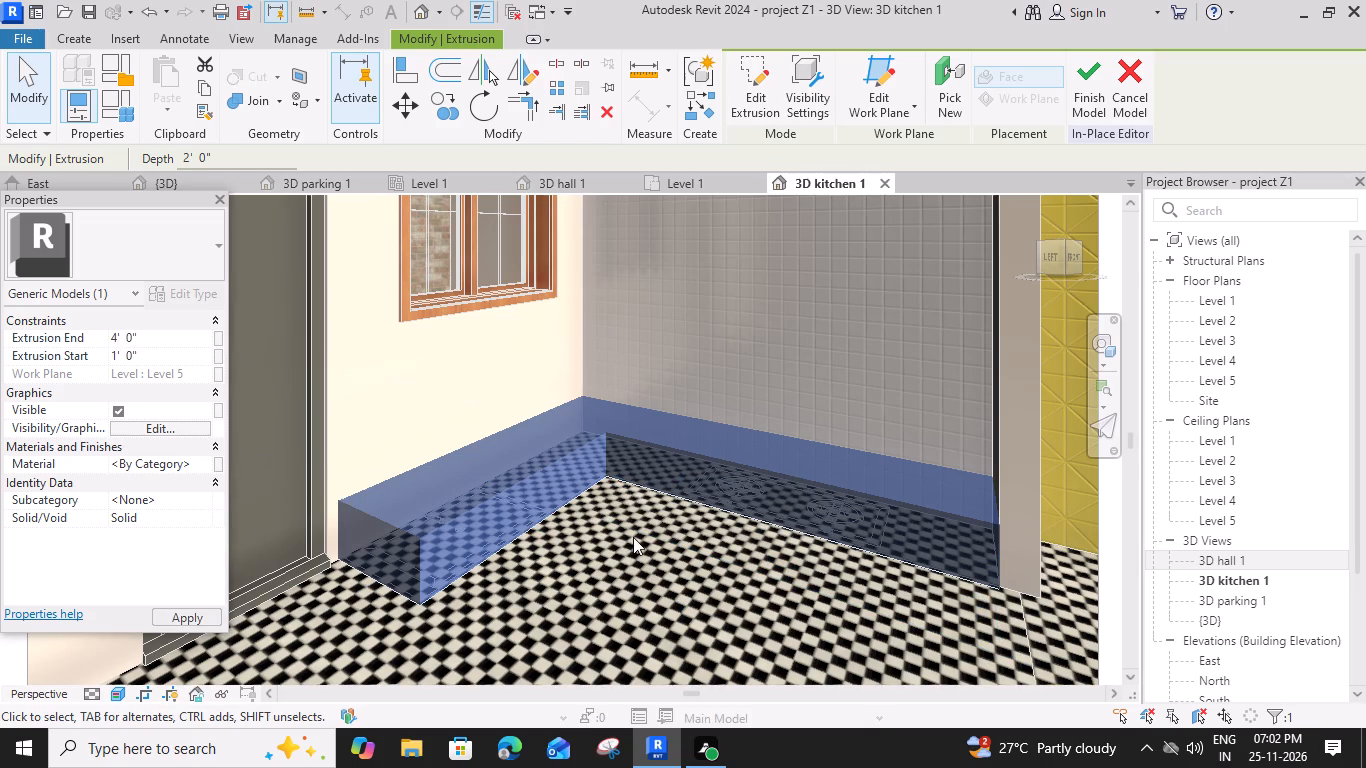
{"action": "left_click", "coordinate": [1091, 66]}
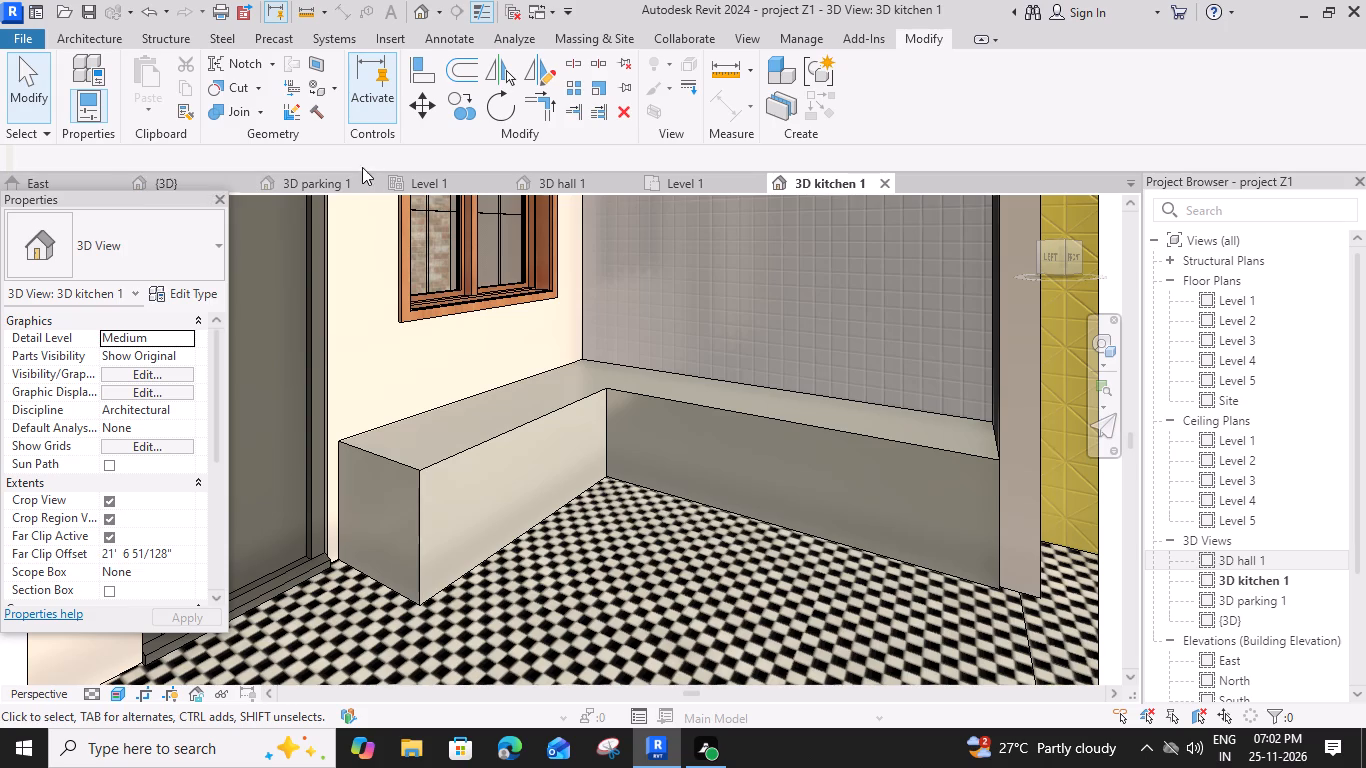
Examine the whole house in the default {3D} view from above and from underneath, including the counter's area.
{"action": "left_click", "coordinate": [177, 178]}
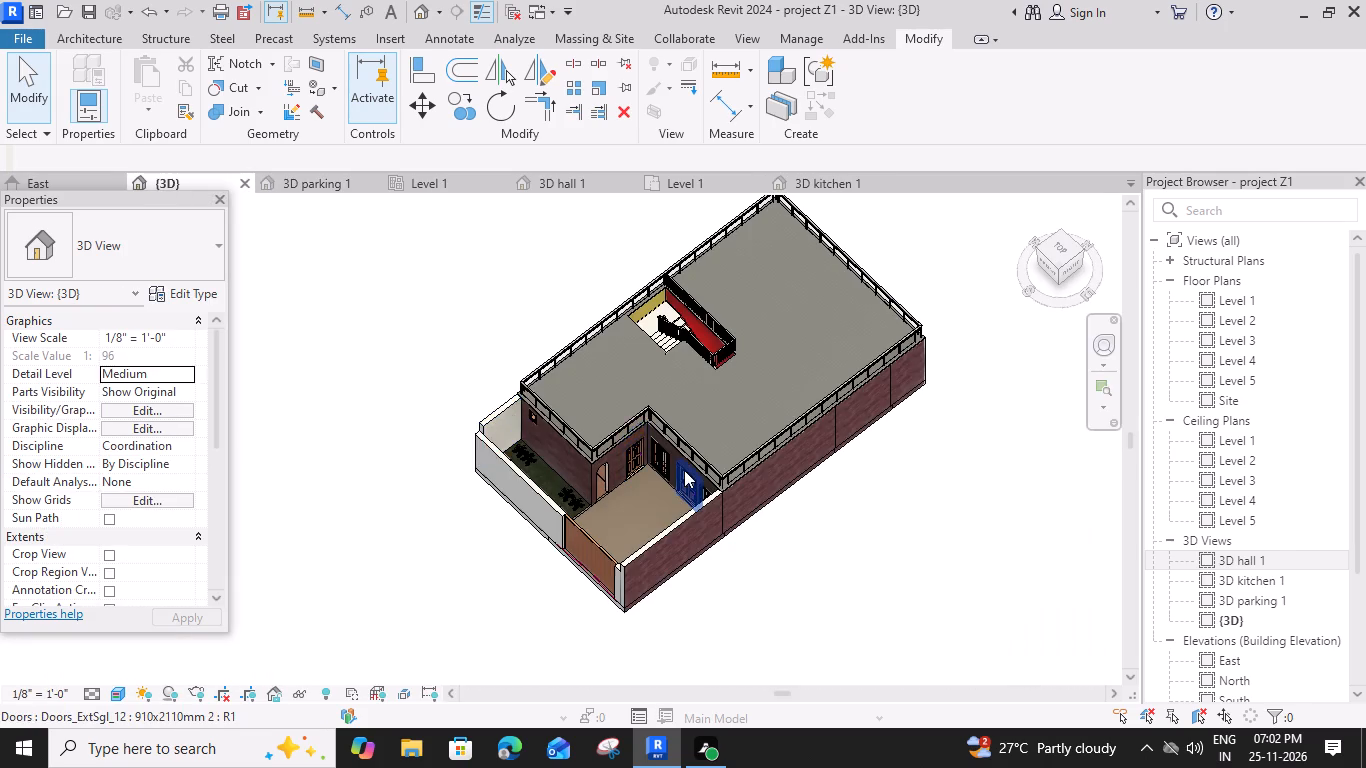
{"action": "scroll", "coordinate": [684, 470], "scroll_direction": "down", "scroll_amount": 1}
{"action": "middle_click_drag", "start_coordinate": [666, 502], "coordinate": [664, 423], "text": "shift"}
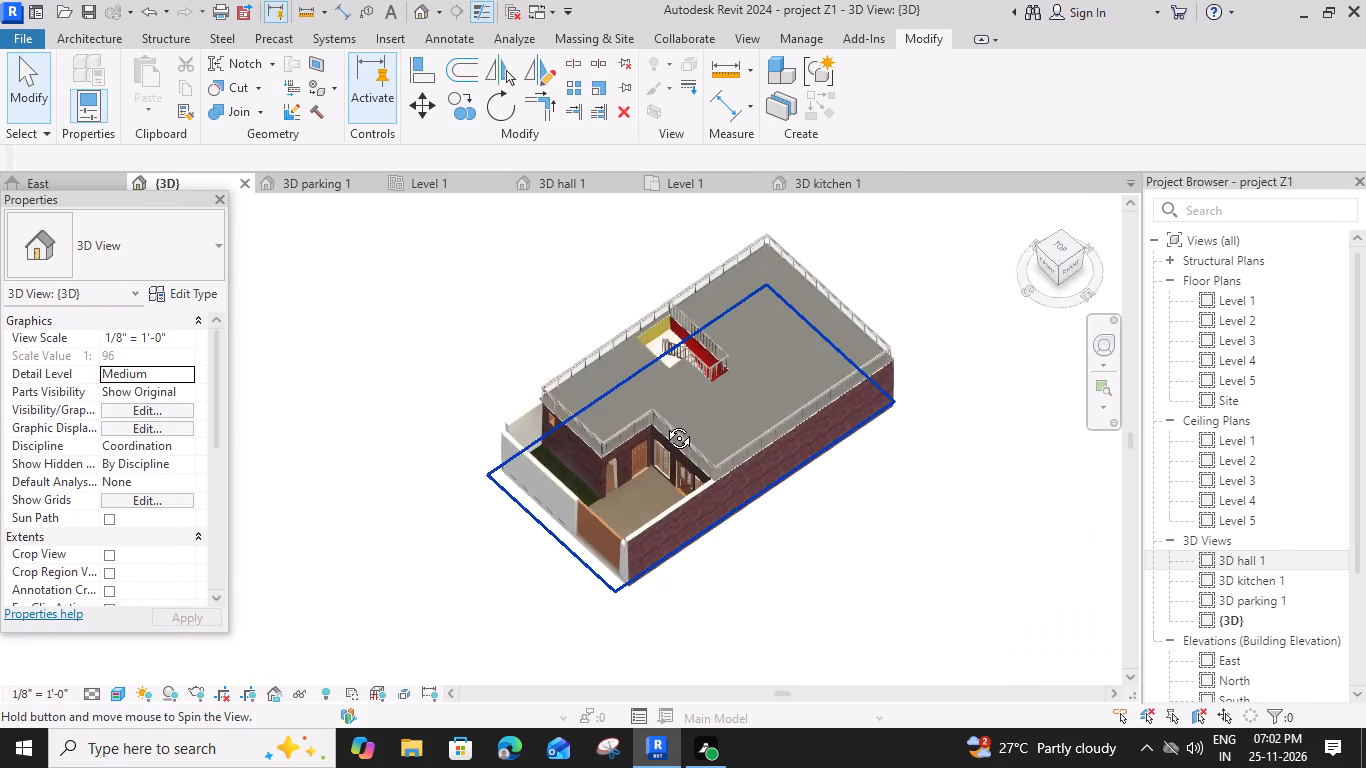
{"action": "middle_click_drag", "start_coordinate": [664, 423], "coordinate": [672, 349], "text": "shift"}
{"action": "middle_click_drag", "start_coordinate": [678, 460], "coordinate": [682, 397], "text": "shift"}
{"action": "middle_click_drag", "start_coordinate": [711, 505], "coordinate": [713, 454], "text": "shift"}
{"action": "scroll", "coordinate": [717, 485], "scroll_direction": "down", "scroll_amount": 2}
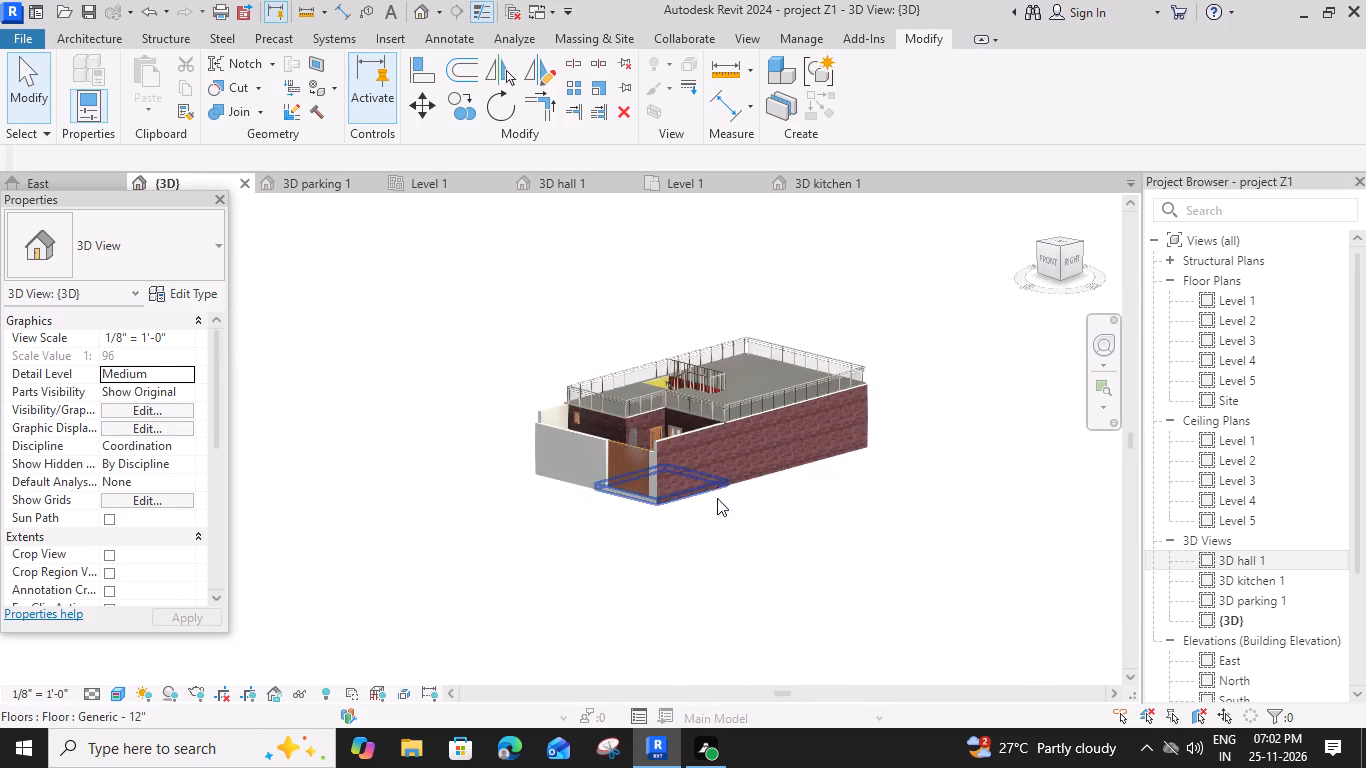
{"action": "middle_click_drag", "start_coordinate": [716, 509], "coordinate": [738, 199], "text": "shift"}
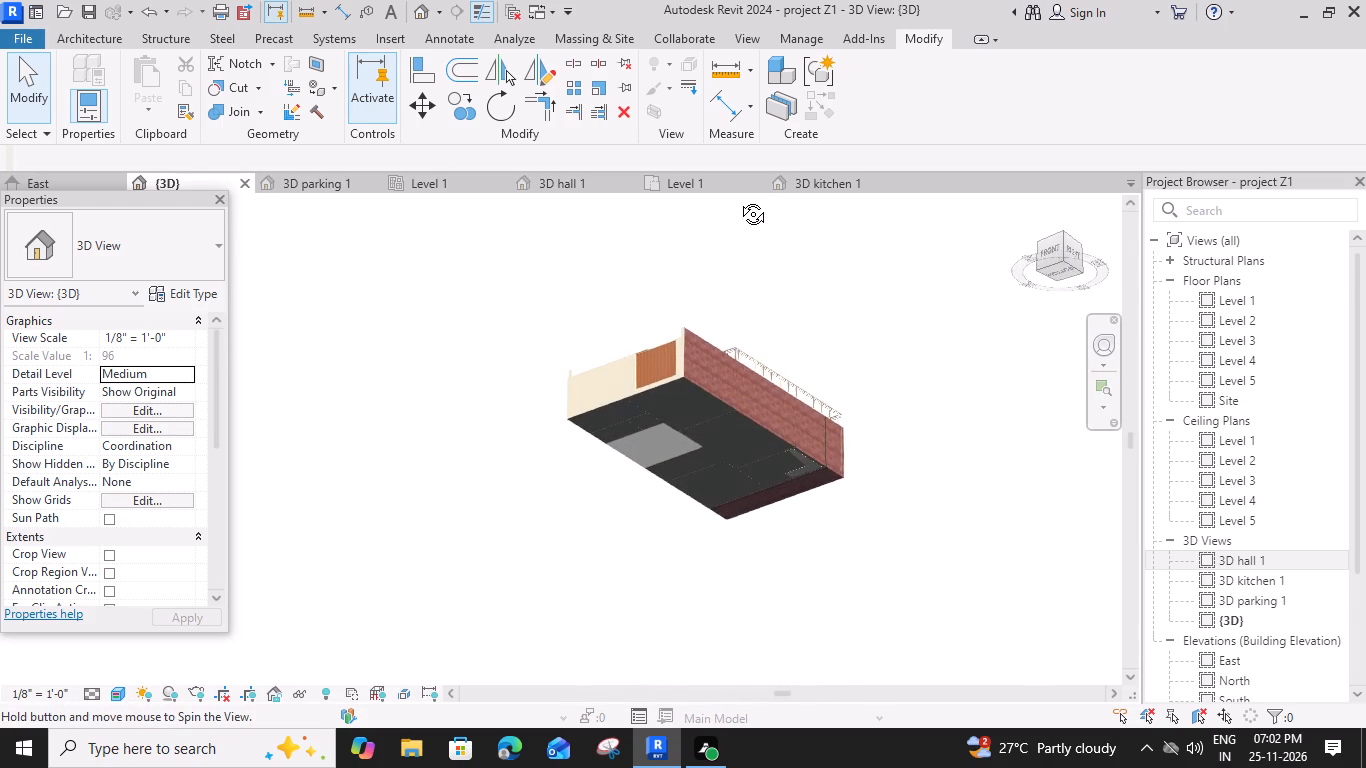
{"action": "middle_click_drag", "start_coordinate": [738, 199], "coordinate": [738, 204], "text": "shift"}
{"action": "scroll", "coordinate": [809, 465], "scroll_direction": "up", "scroll_amount": 8}
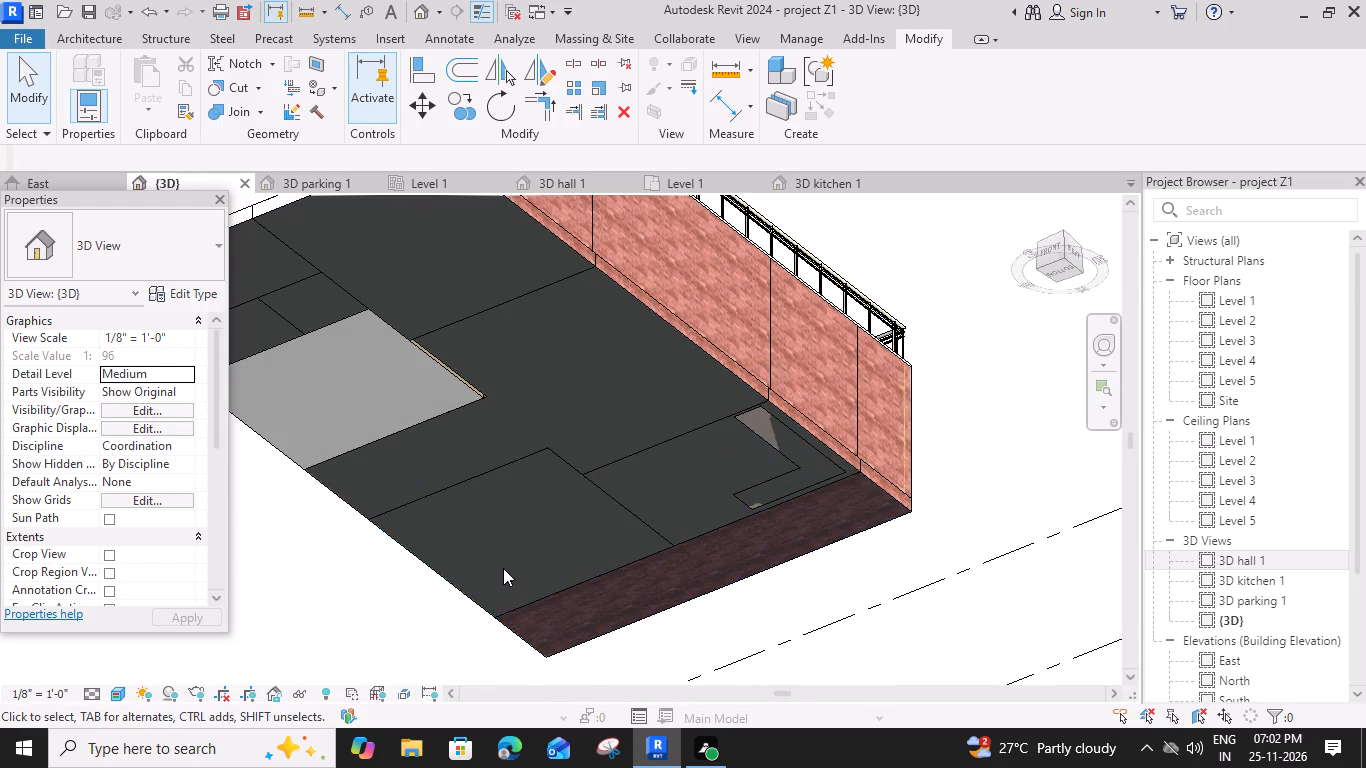
{"action": "scroll", "coordinate": [503, 568], "scroll_direction": "down", "scroll_amount": 4}
{"action": "middle_click_drag", "start_coordinate": [463, 423], "coordinate": [456, 747], "text": "shift"}
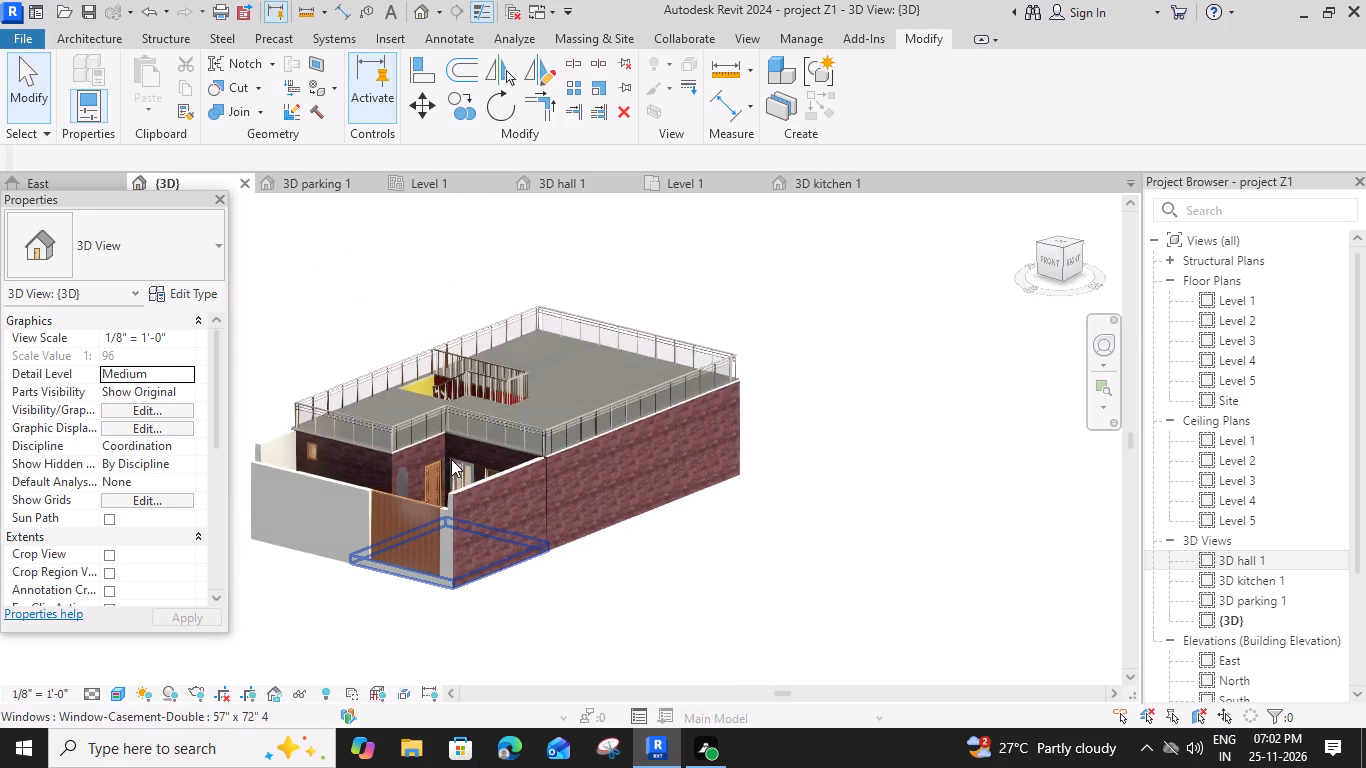
{"action": "middle_click_drag", "start_coordinate": [459, 476], "coordinate": [476, 573], "text": "shift"}
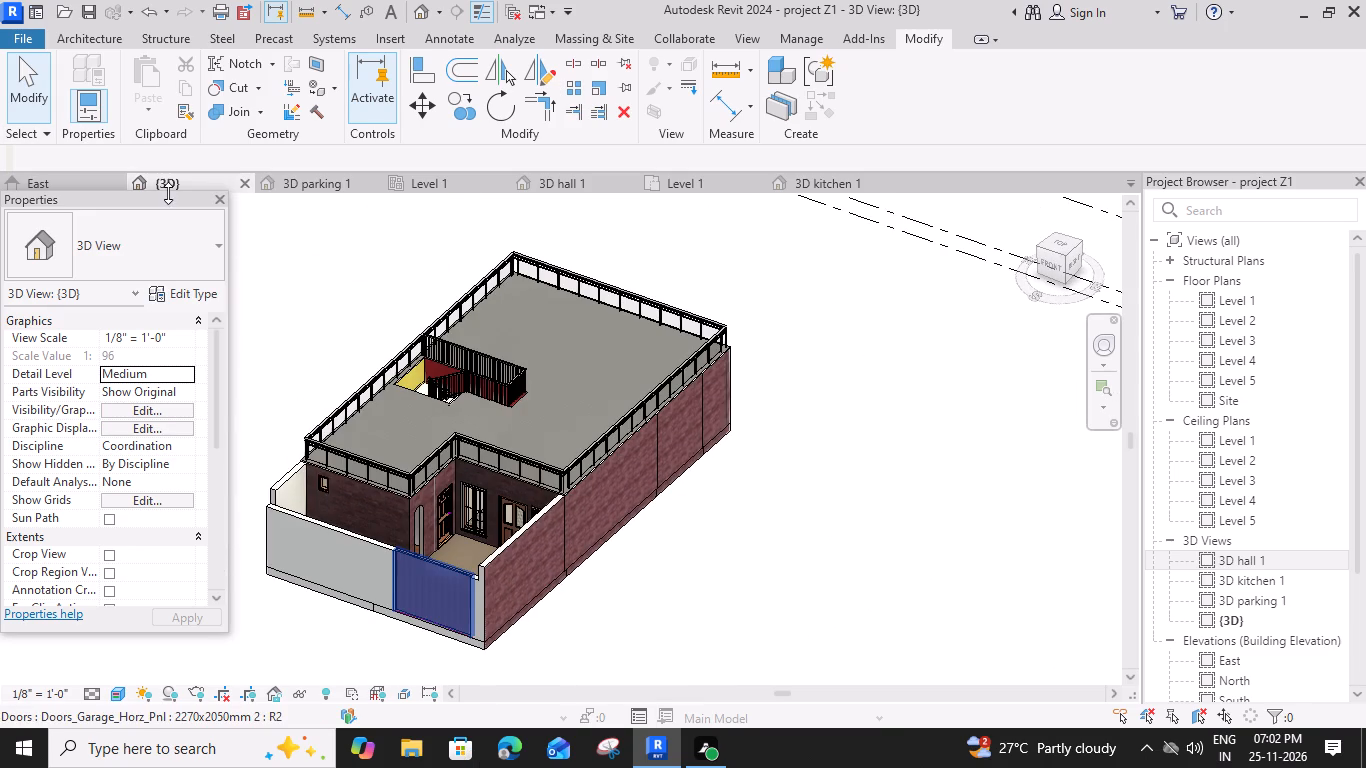
Reopen the kitchen 1 counter for in-place editing from the 3D kitchen 1 view and start a Void Extrusion.
{"action": "left_click", "coordinate": [818, 187]}
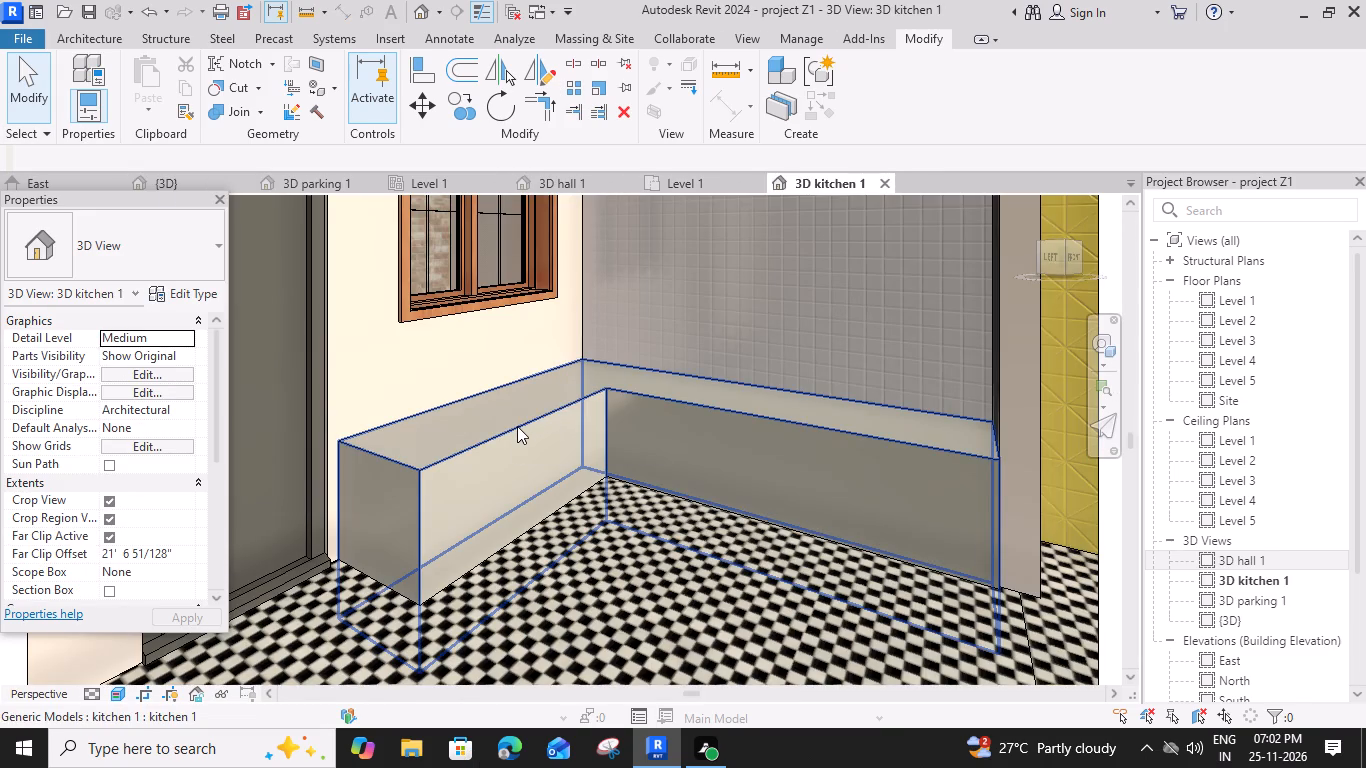
{"action": "left_click", "coordinate": [517, 426]}
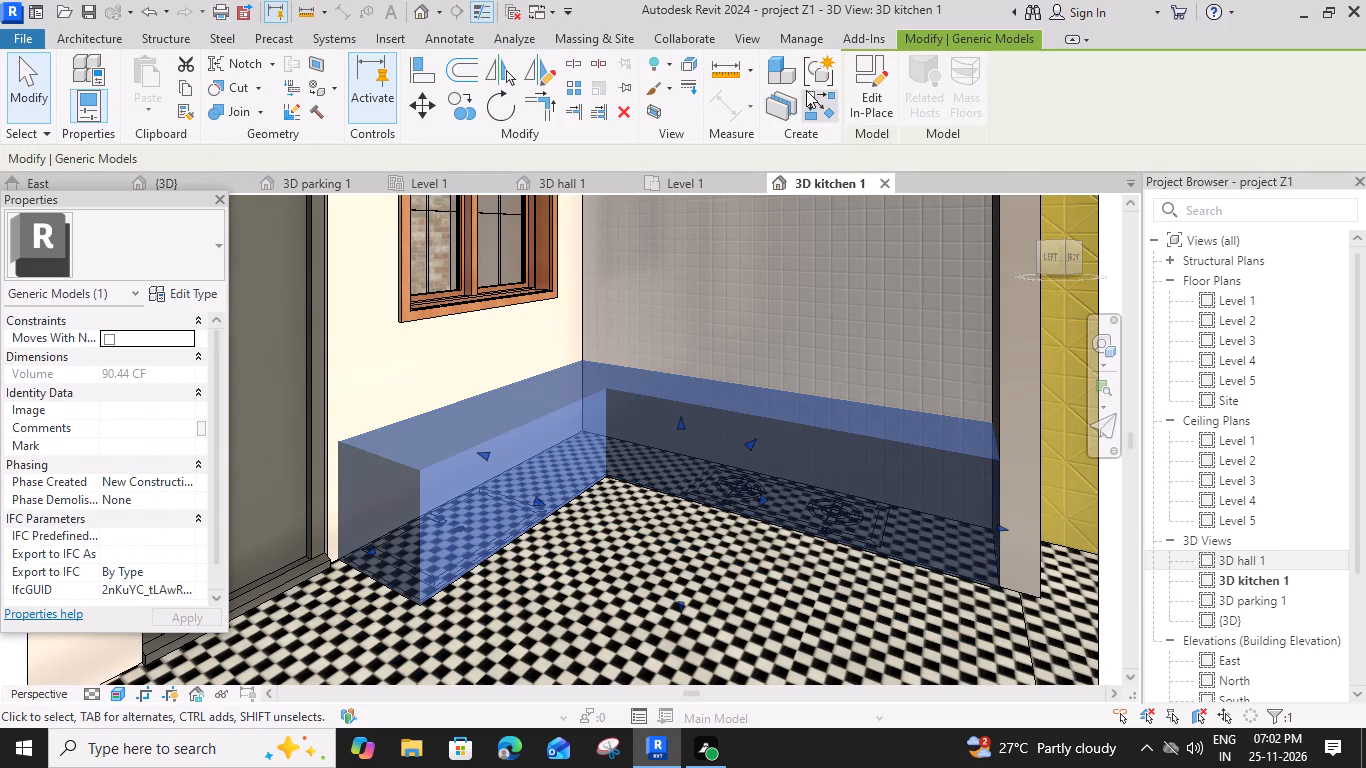
{"action": "left_click", "coordinate": [863, 76]}
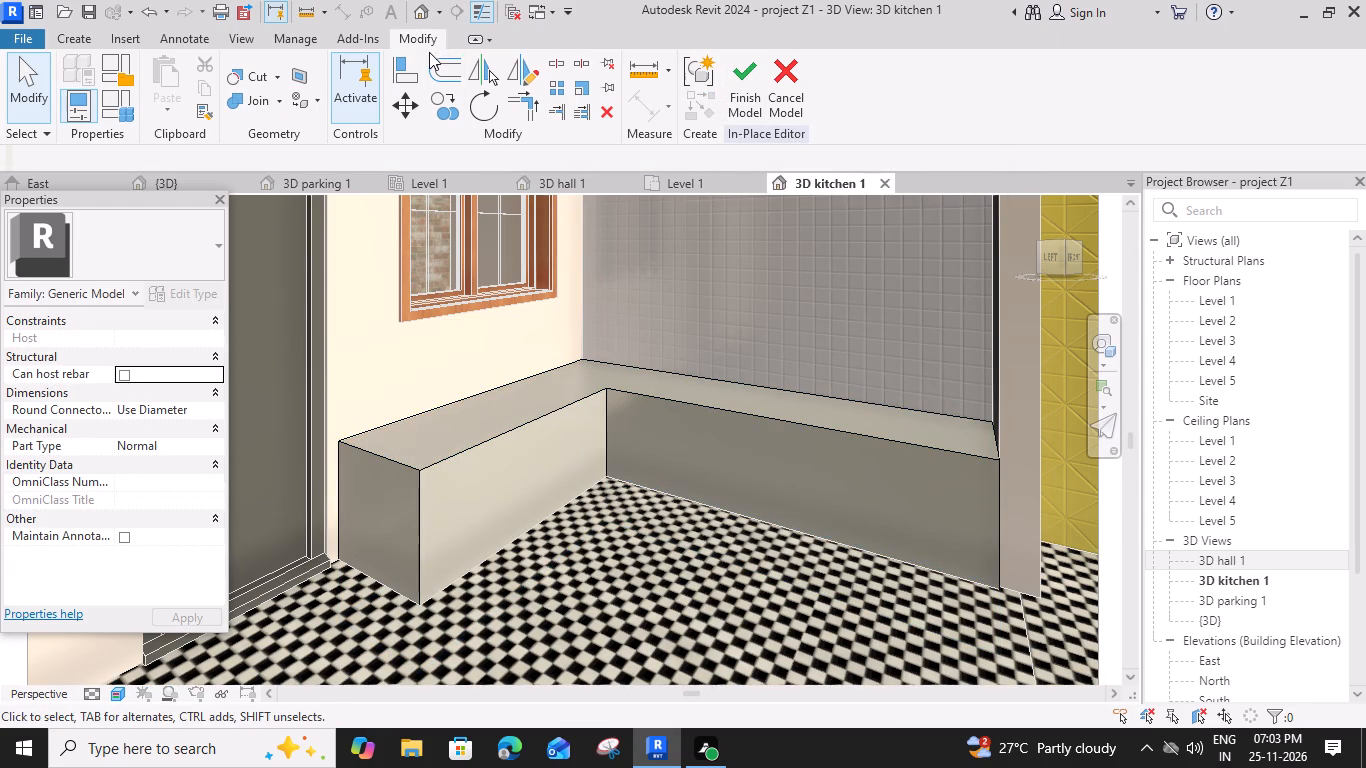
{"action": "left_click", "coordinate": [82, 38]}
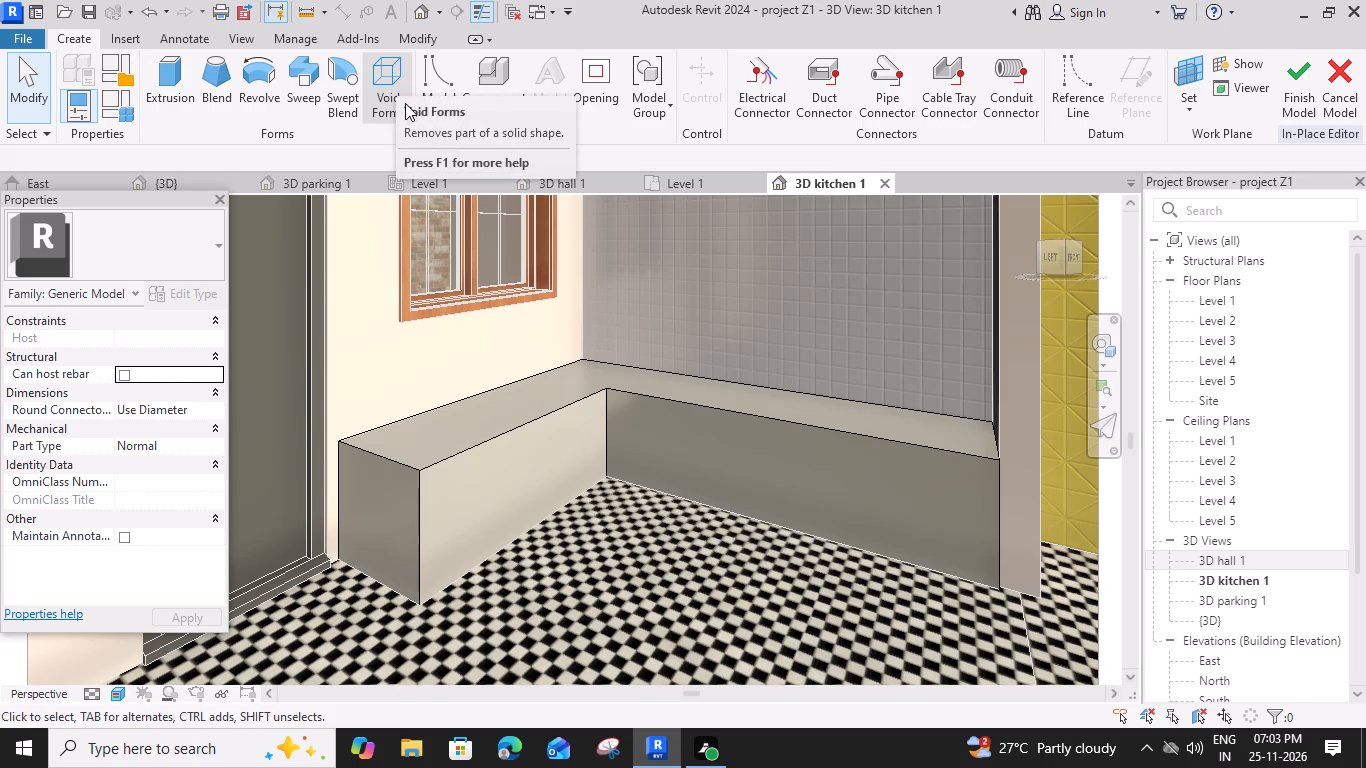
{"action": "left_click", "coordinate": [405, 105]}
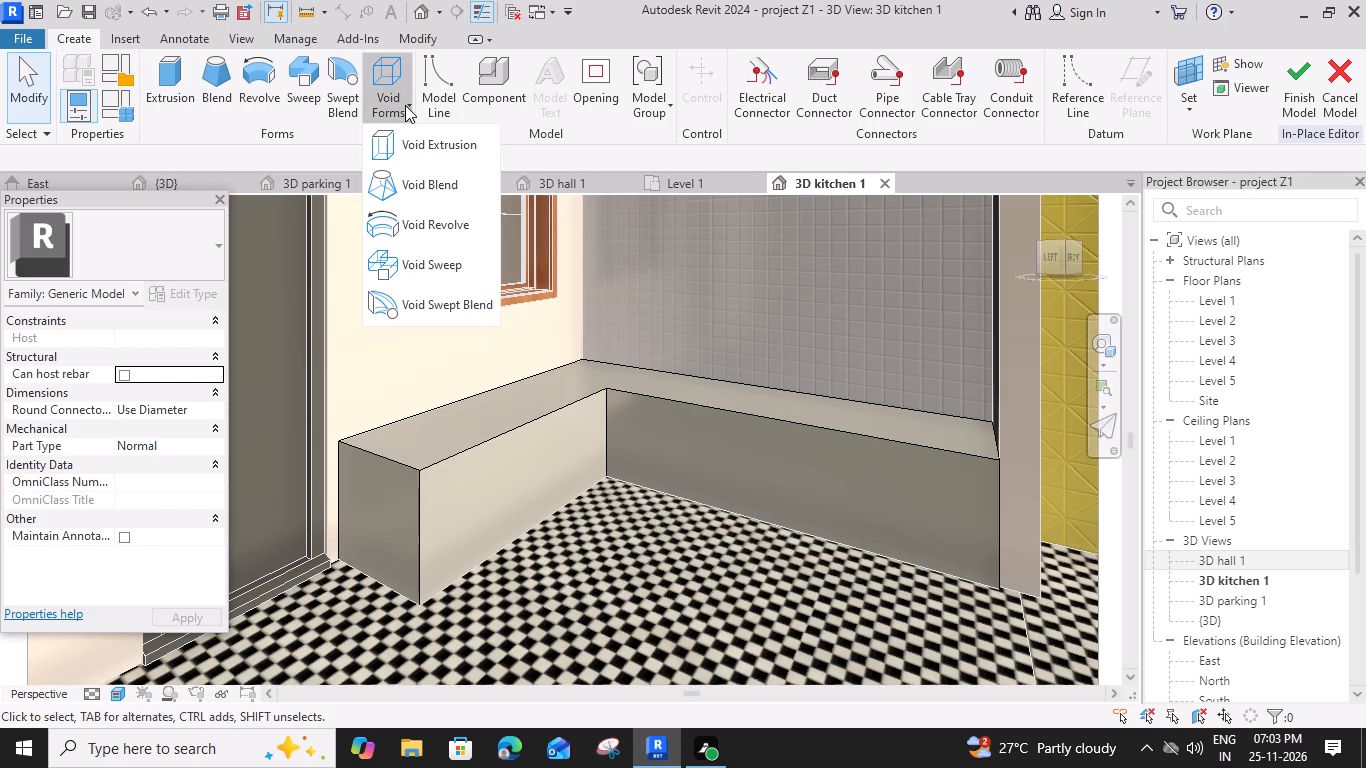
{"action": "left_click", "coordinate": [412, 136]}
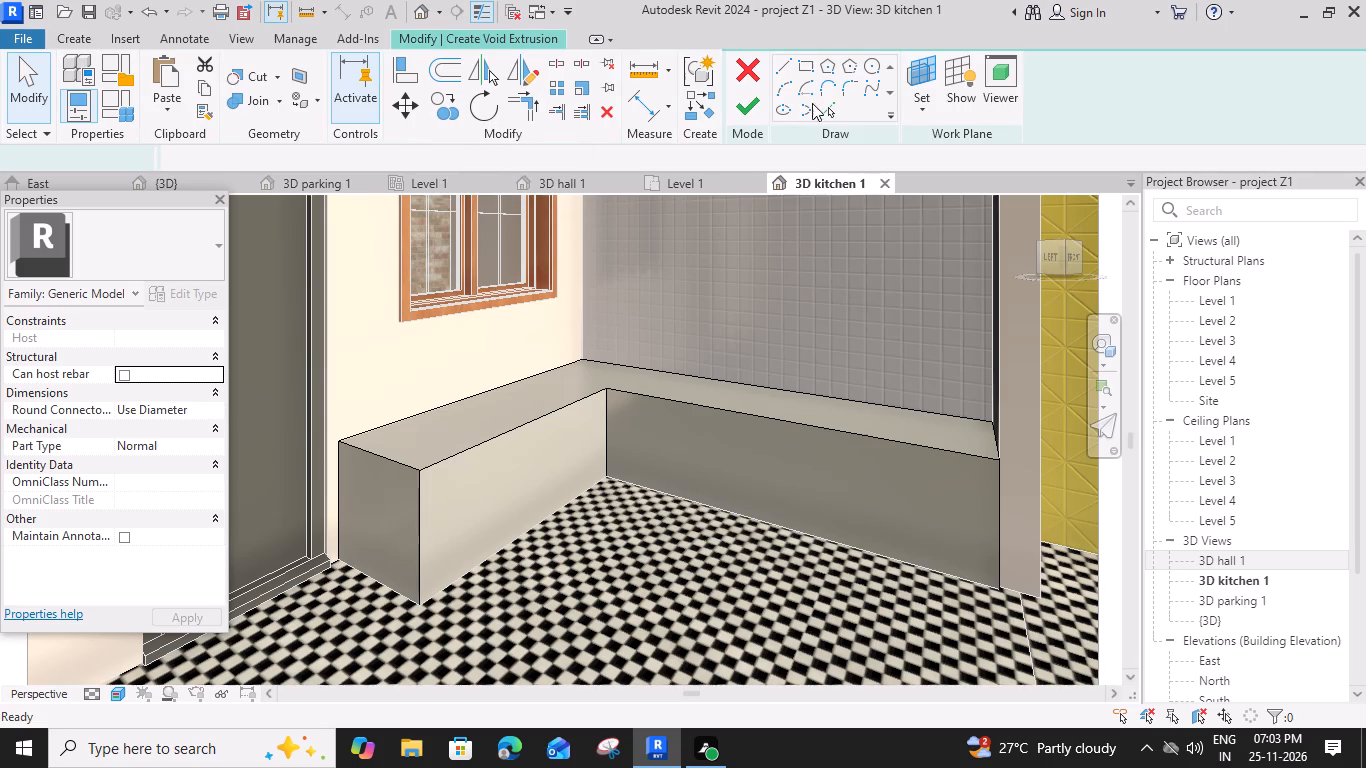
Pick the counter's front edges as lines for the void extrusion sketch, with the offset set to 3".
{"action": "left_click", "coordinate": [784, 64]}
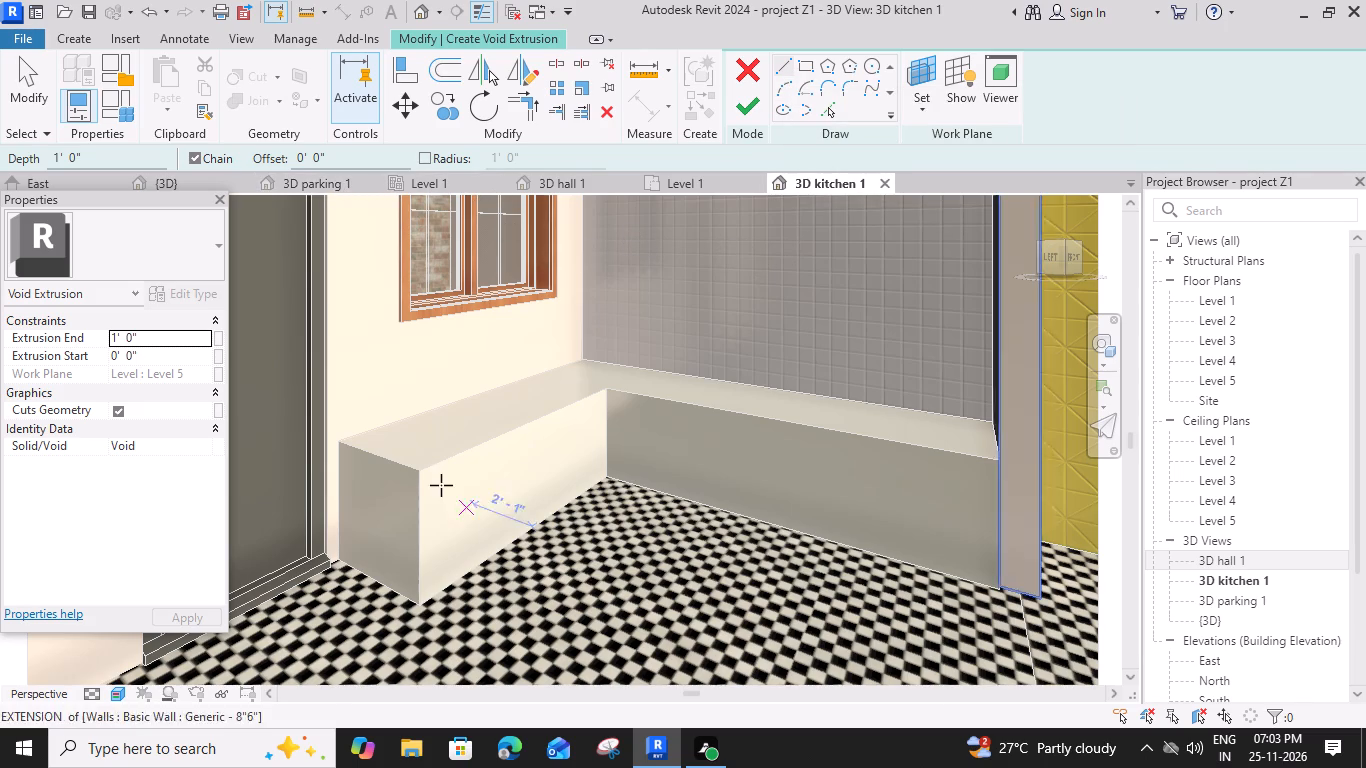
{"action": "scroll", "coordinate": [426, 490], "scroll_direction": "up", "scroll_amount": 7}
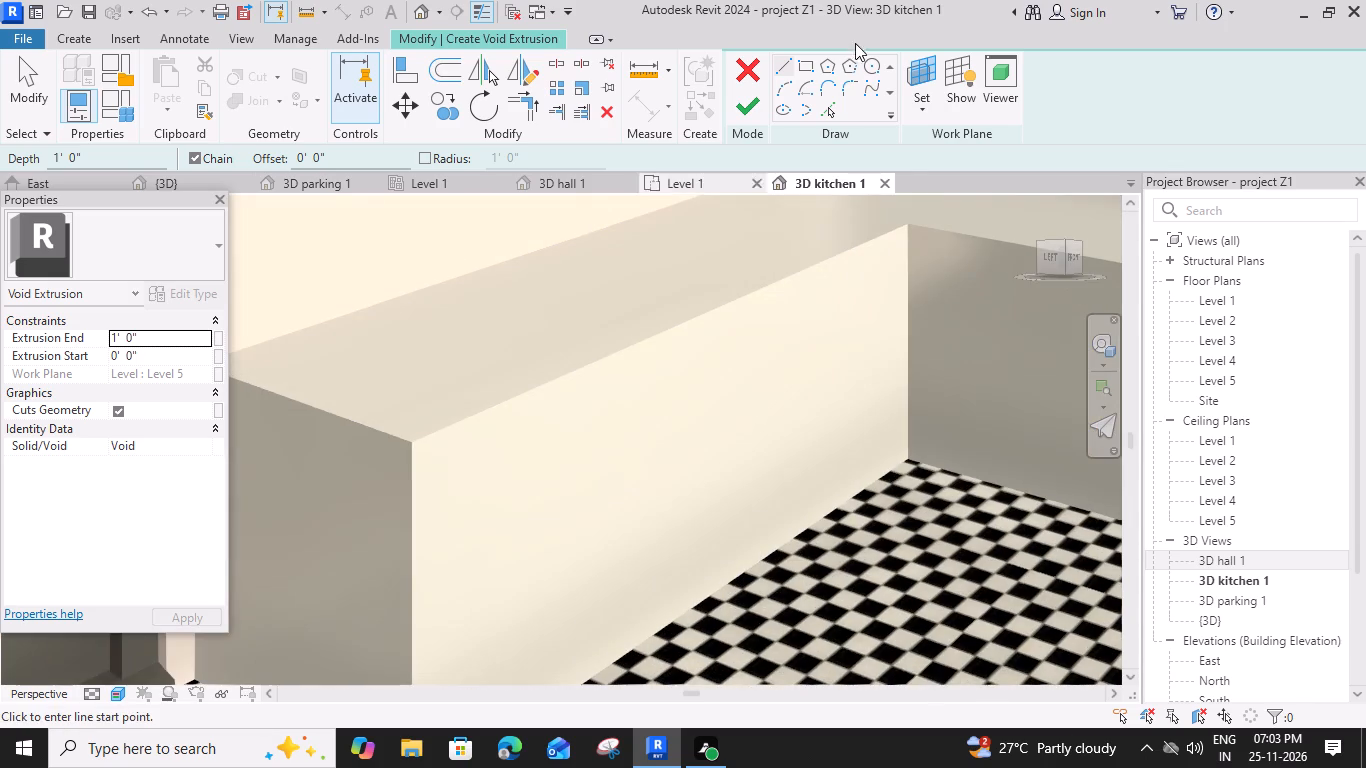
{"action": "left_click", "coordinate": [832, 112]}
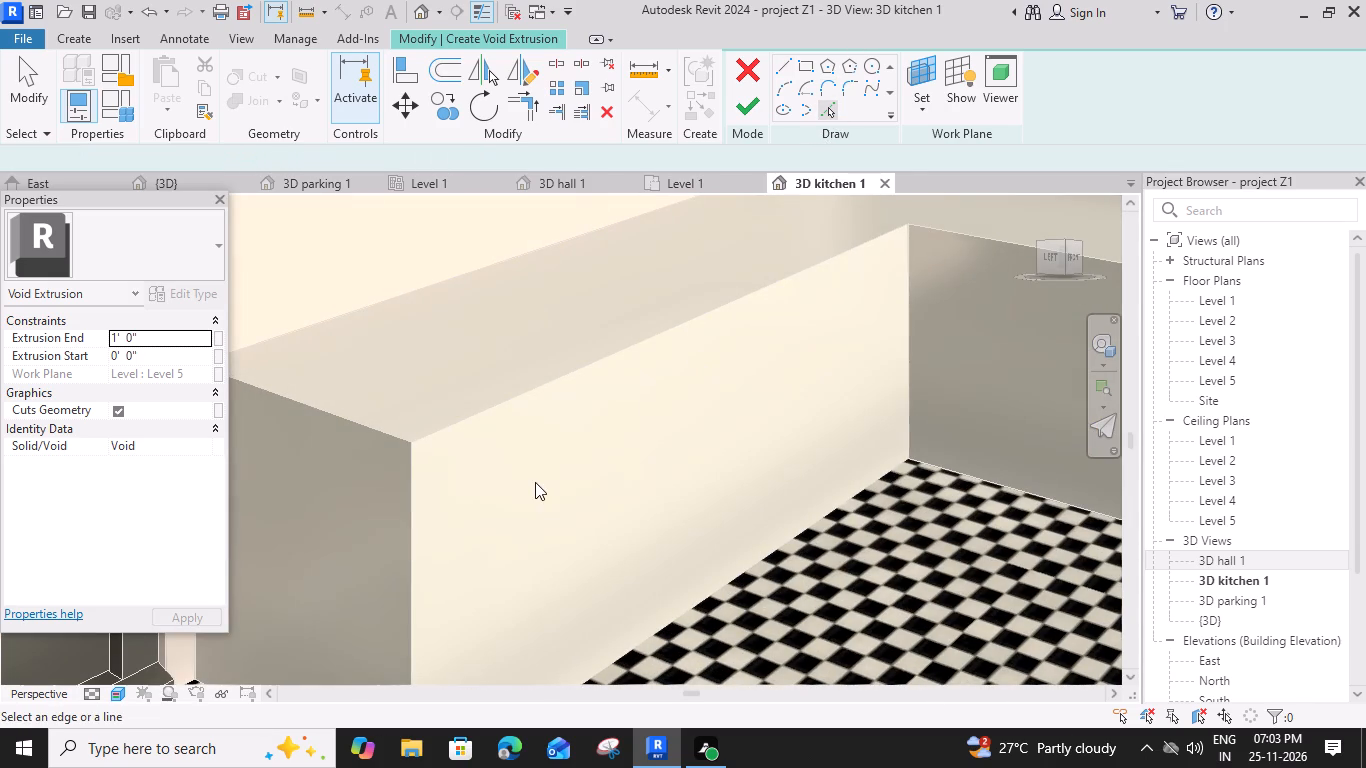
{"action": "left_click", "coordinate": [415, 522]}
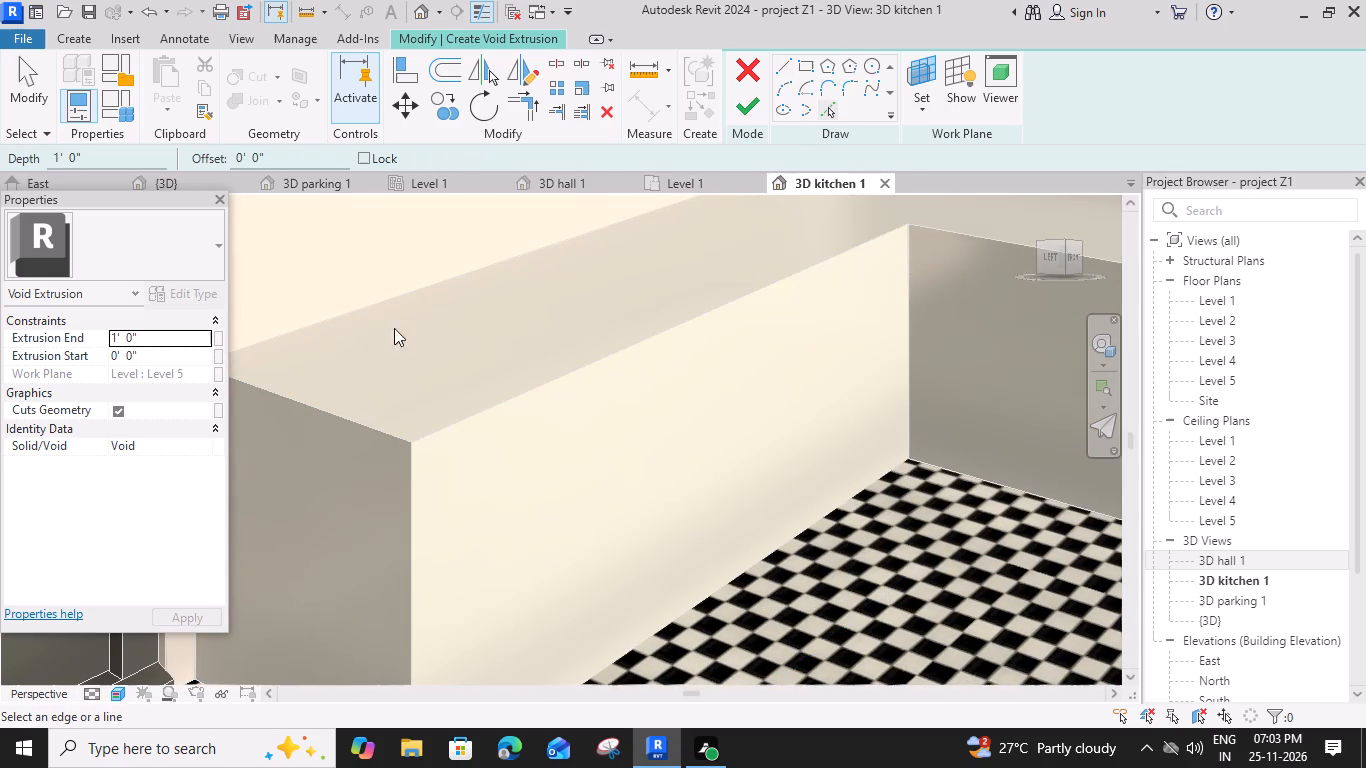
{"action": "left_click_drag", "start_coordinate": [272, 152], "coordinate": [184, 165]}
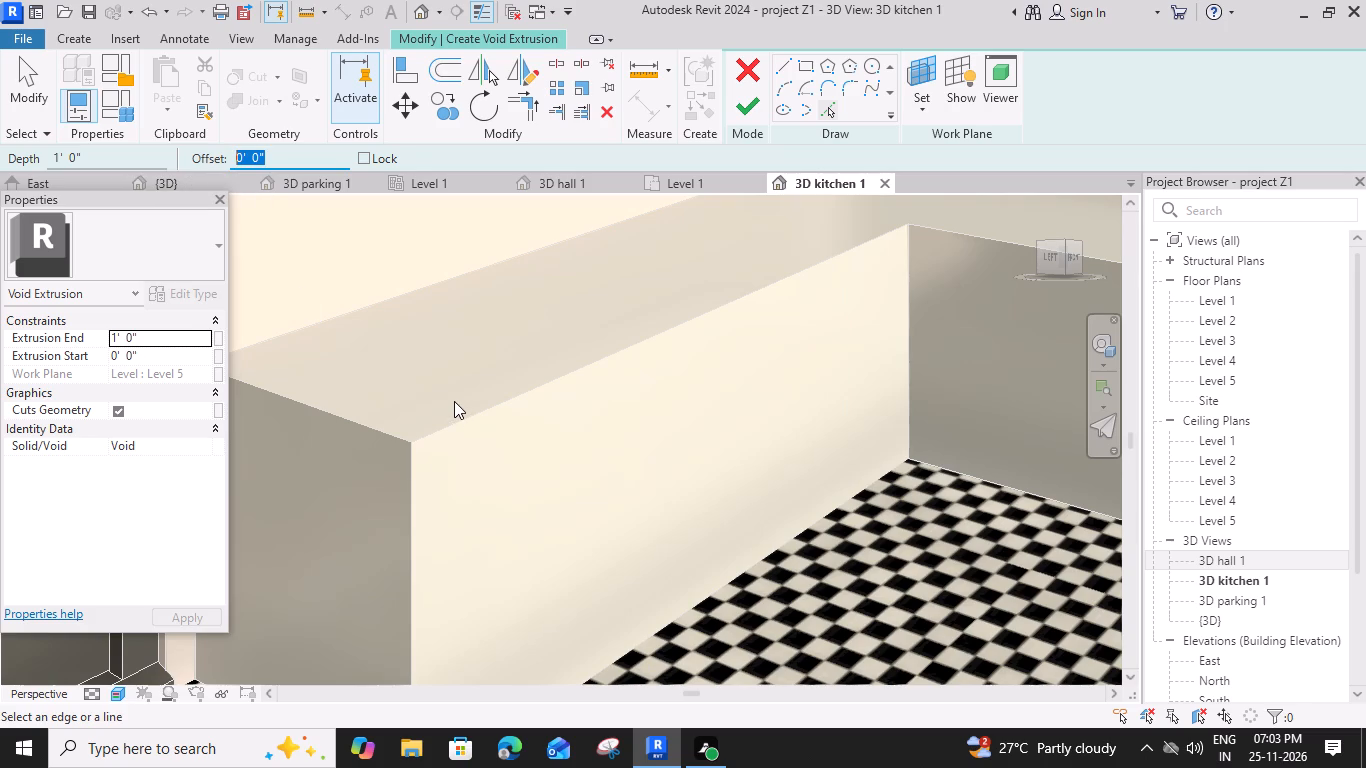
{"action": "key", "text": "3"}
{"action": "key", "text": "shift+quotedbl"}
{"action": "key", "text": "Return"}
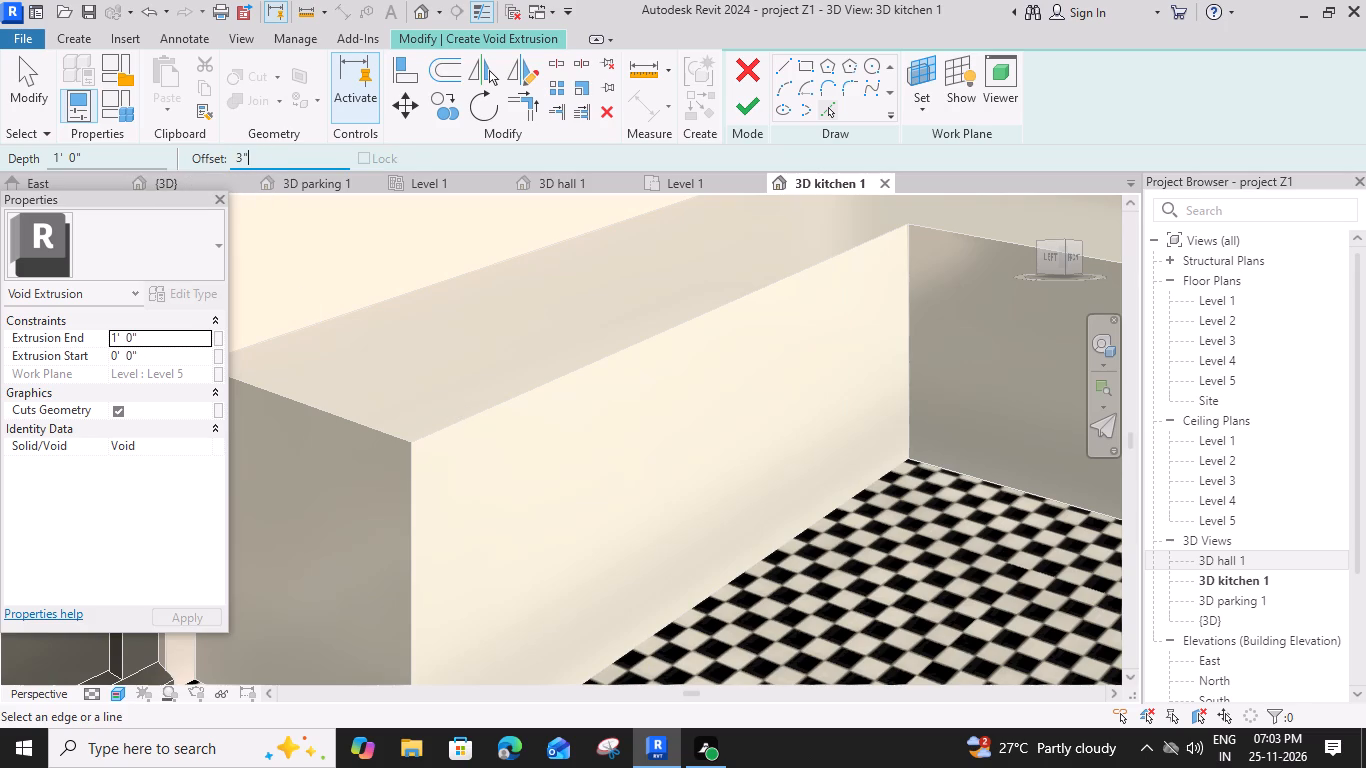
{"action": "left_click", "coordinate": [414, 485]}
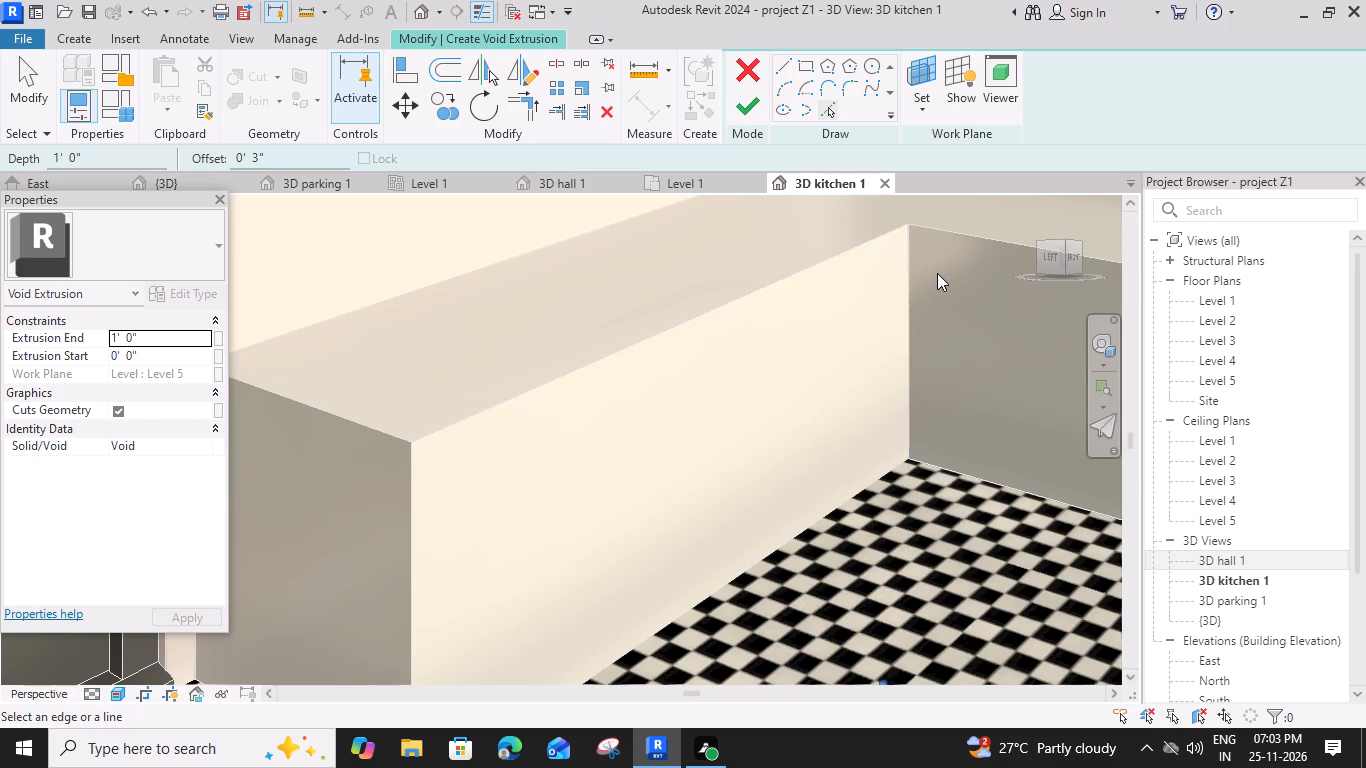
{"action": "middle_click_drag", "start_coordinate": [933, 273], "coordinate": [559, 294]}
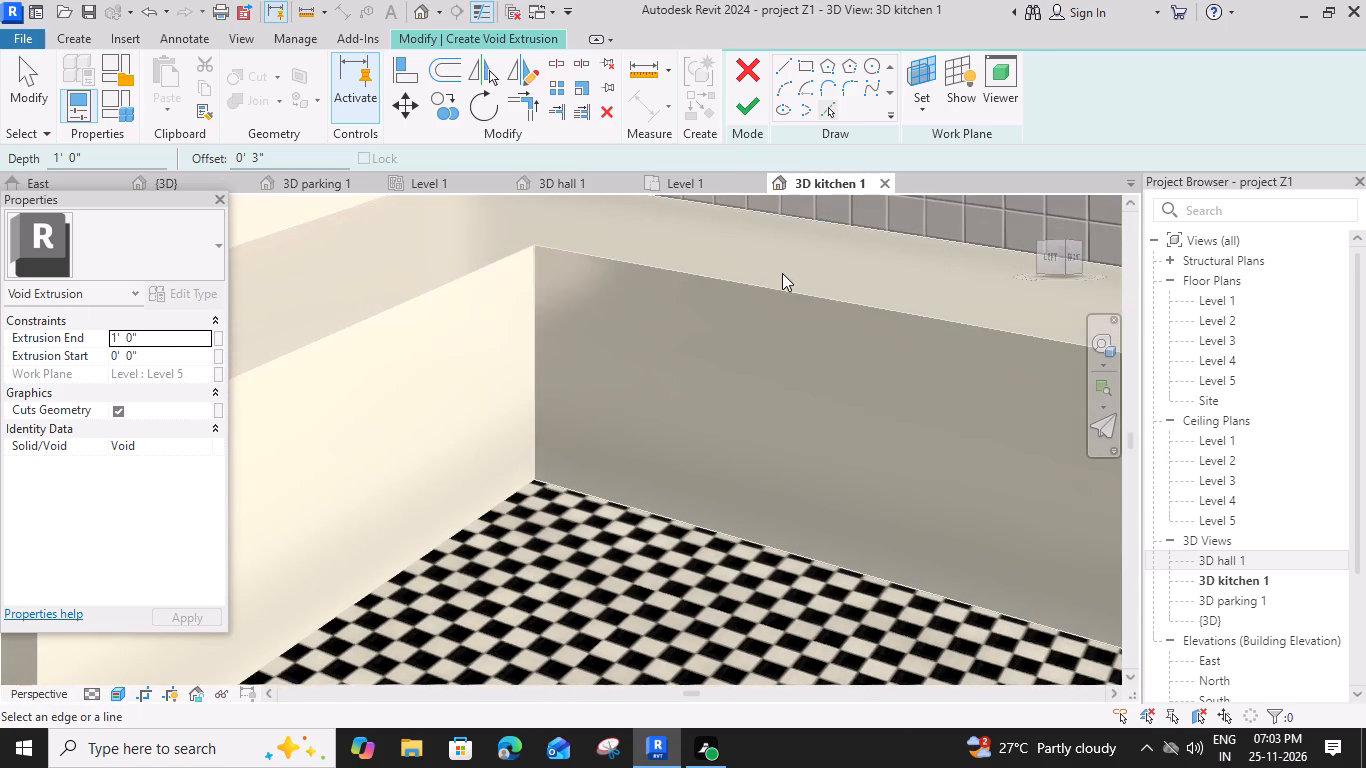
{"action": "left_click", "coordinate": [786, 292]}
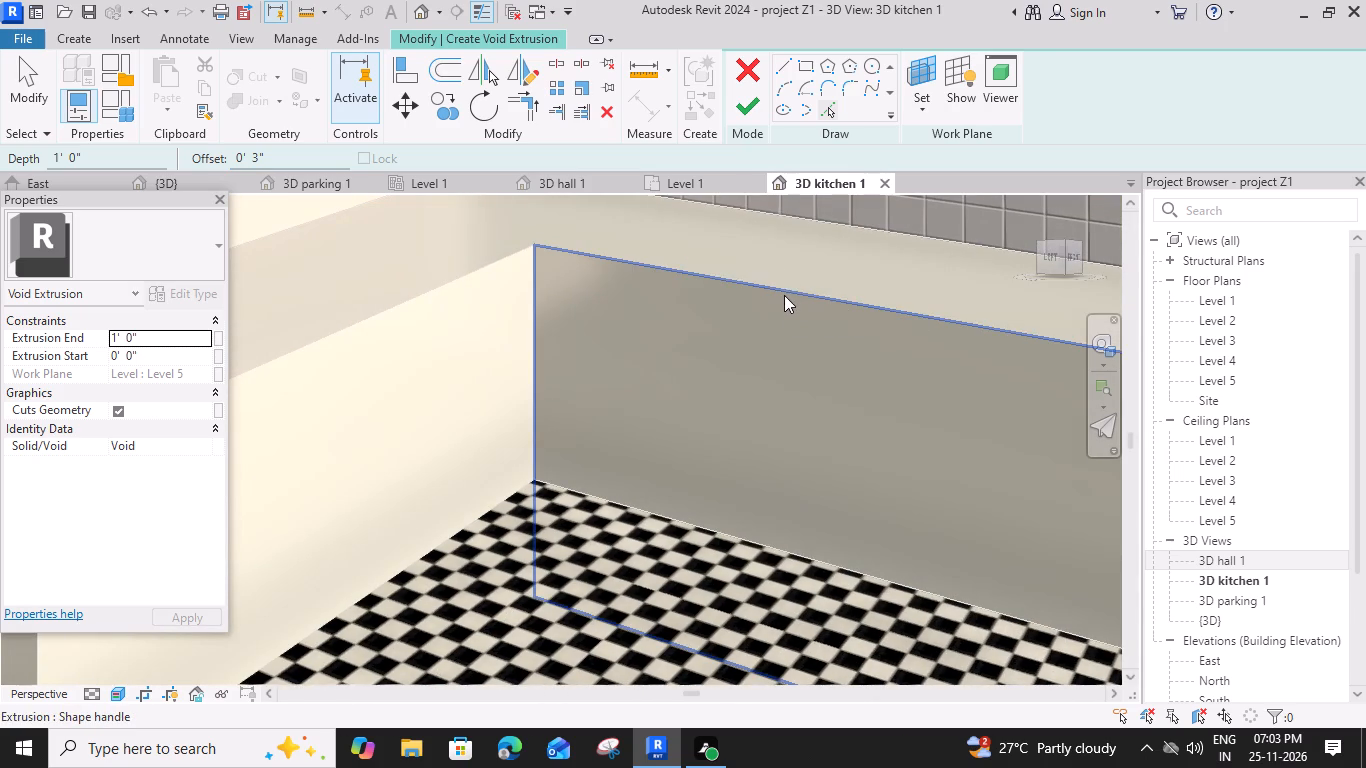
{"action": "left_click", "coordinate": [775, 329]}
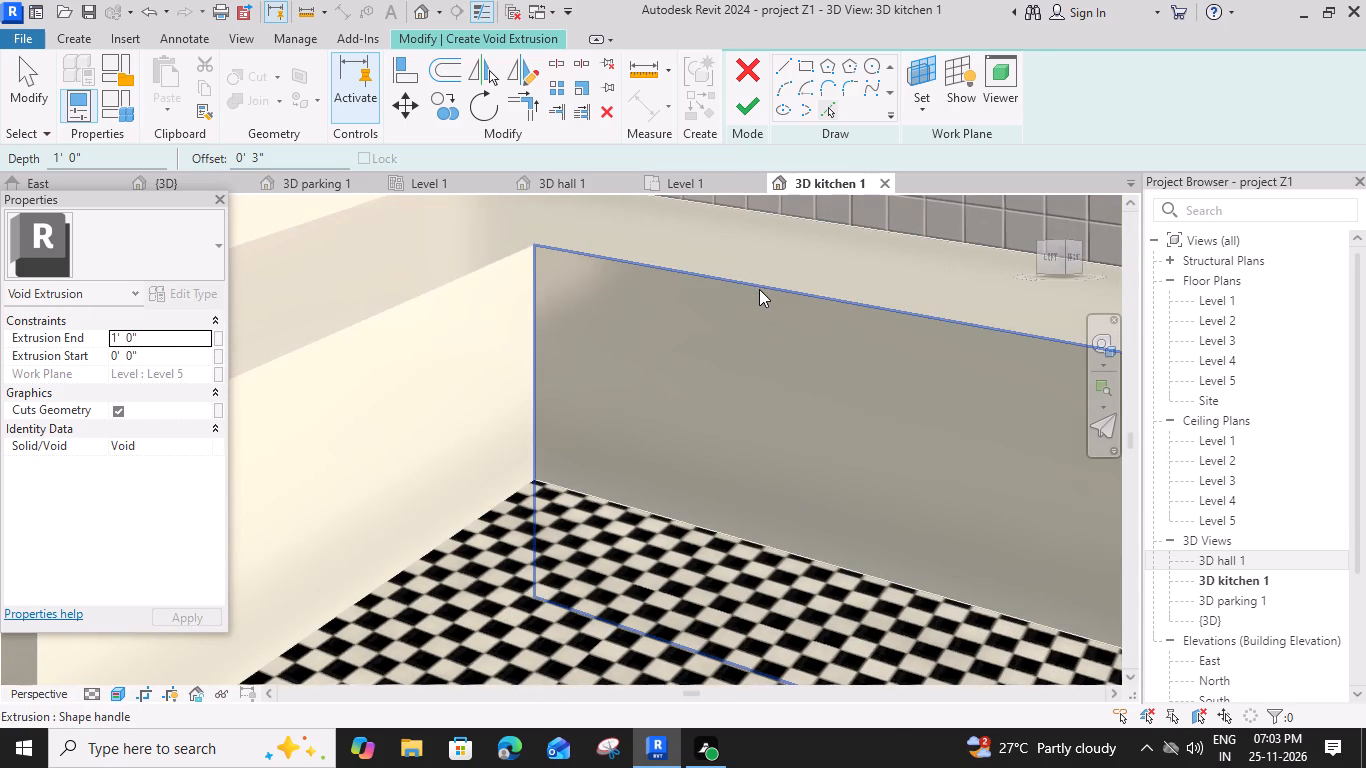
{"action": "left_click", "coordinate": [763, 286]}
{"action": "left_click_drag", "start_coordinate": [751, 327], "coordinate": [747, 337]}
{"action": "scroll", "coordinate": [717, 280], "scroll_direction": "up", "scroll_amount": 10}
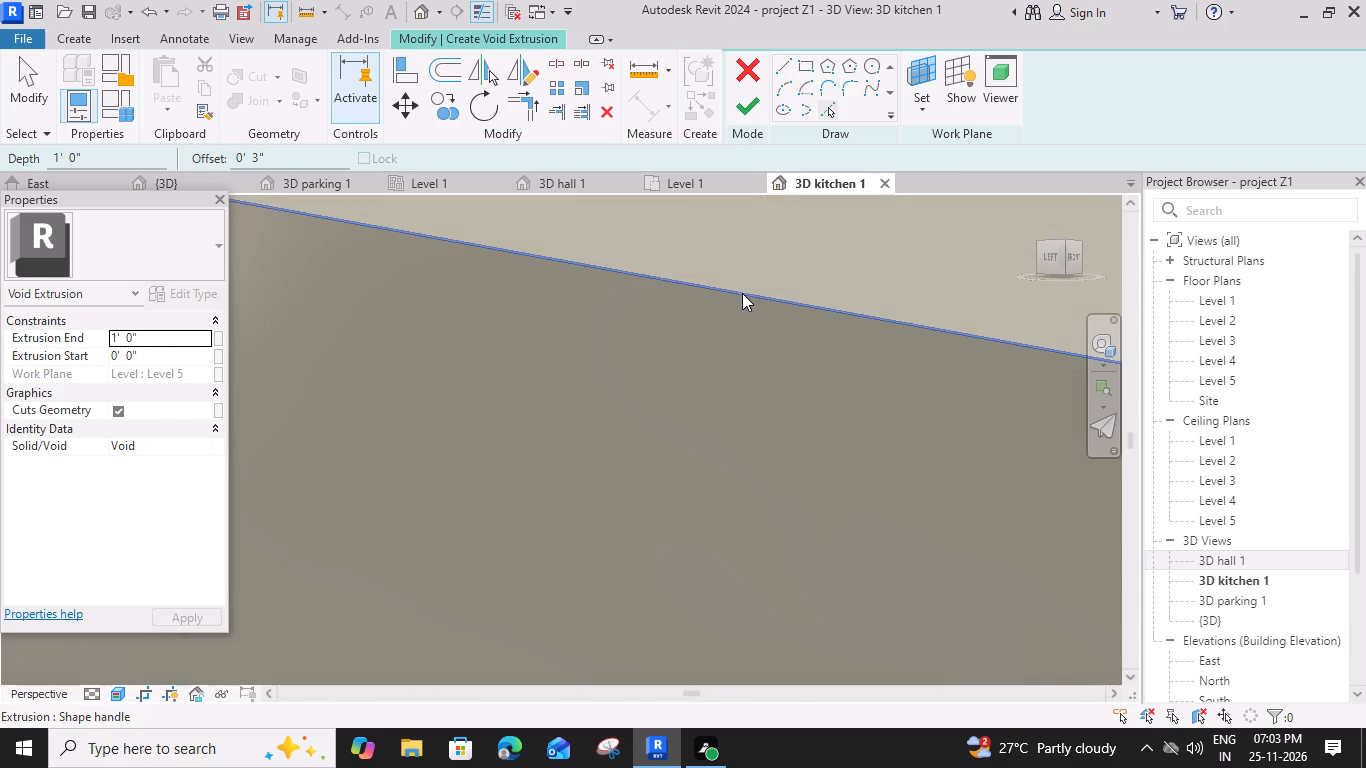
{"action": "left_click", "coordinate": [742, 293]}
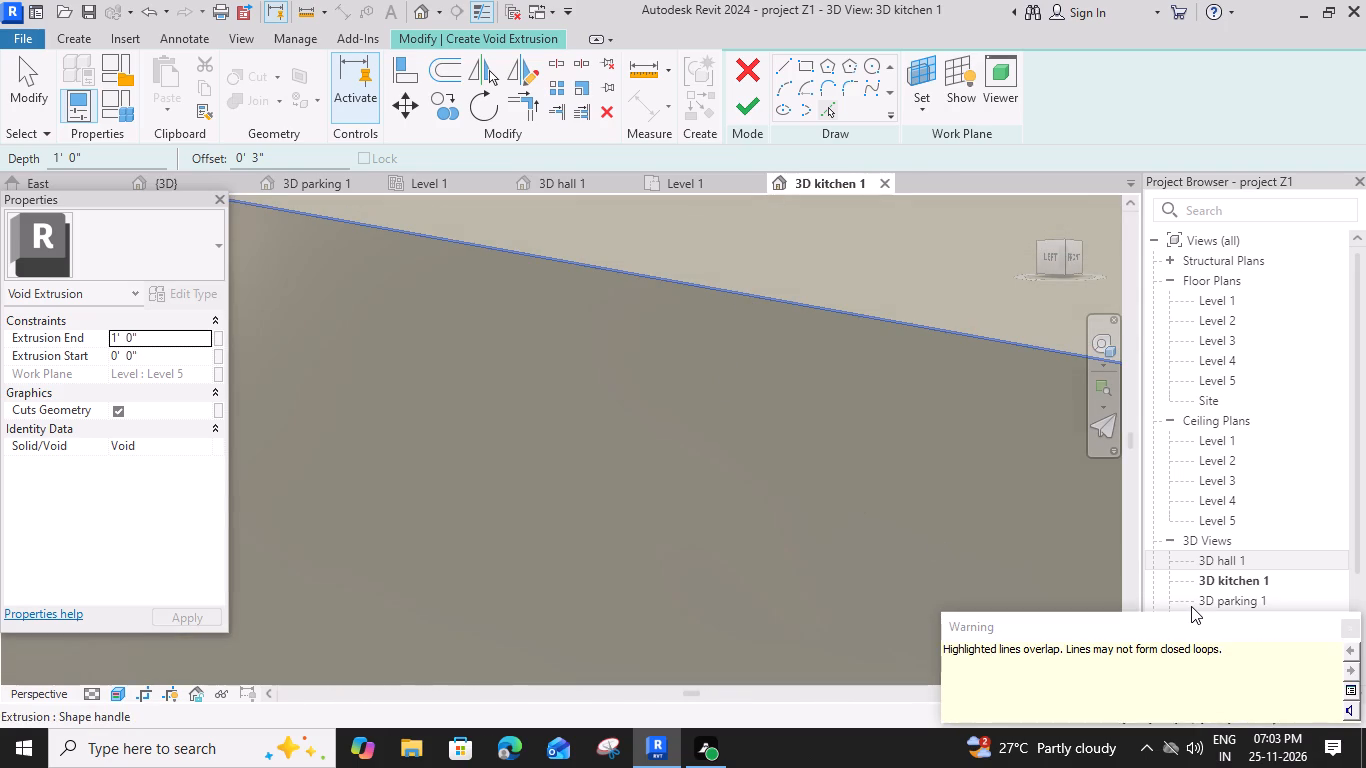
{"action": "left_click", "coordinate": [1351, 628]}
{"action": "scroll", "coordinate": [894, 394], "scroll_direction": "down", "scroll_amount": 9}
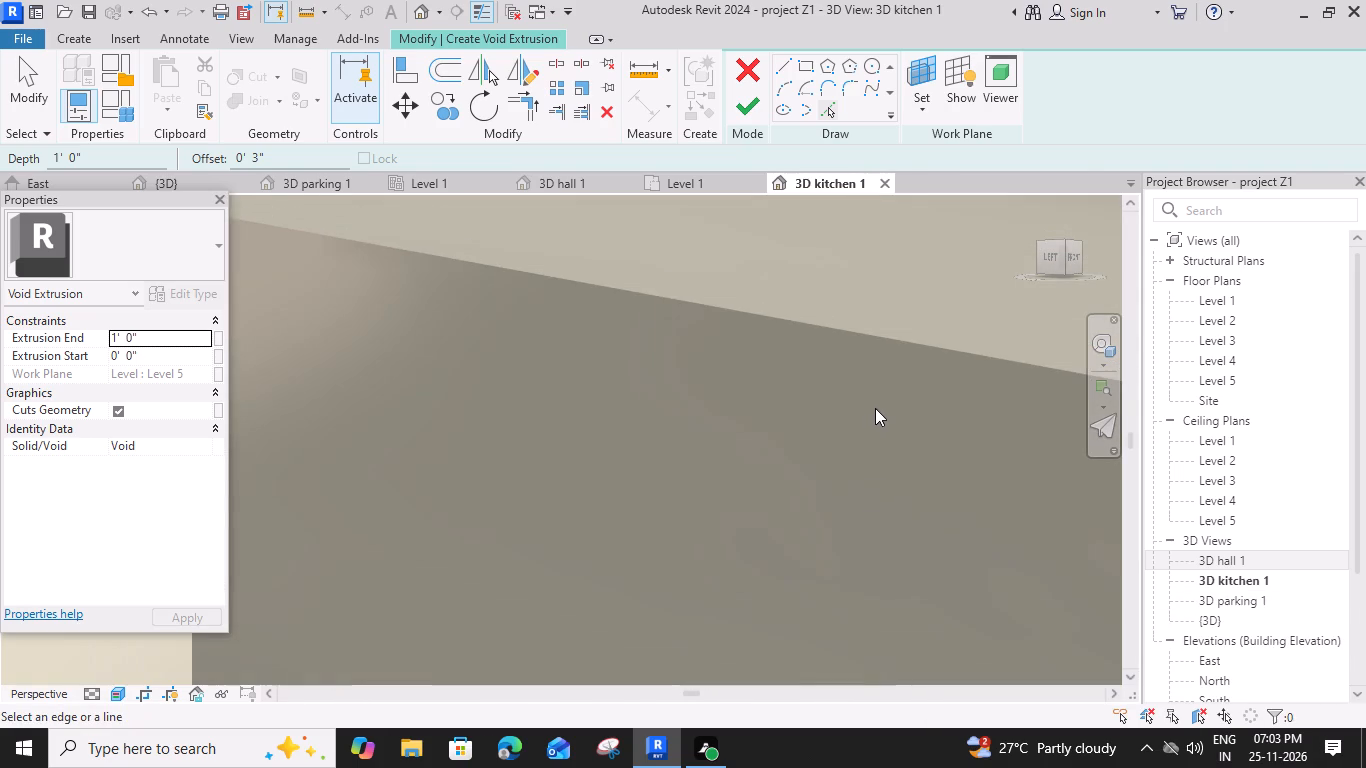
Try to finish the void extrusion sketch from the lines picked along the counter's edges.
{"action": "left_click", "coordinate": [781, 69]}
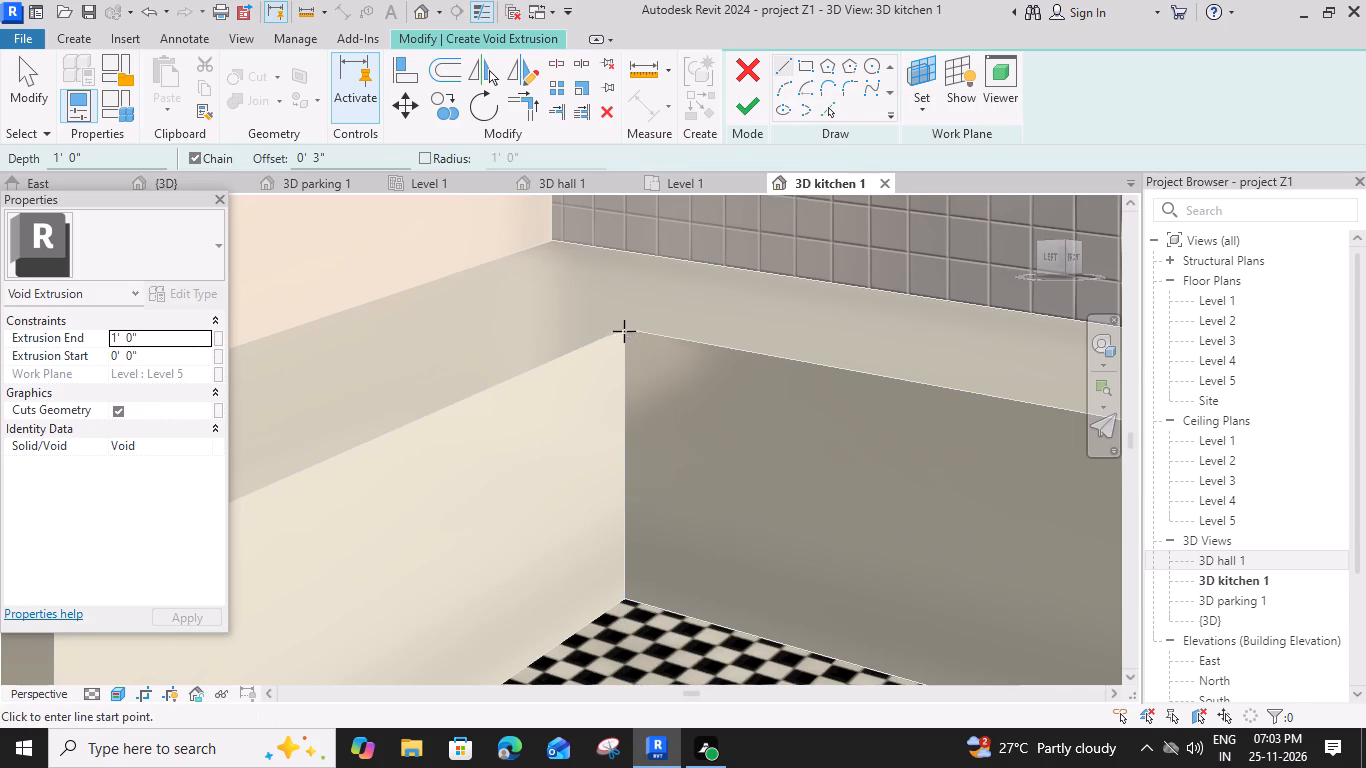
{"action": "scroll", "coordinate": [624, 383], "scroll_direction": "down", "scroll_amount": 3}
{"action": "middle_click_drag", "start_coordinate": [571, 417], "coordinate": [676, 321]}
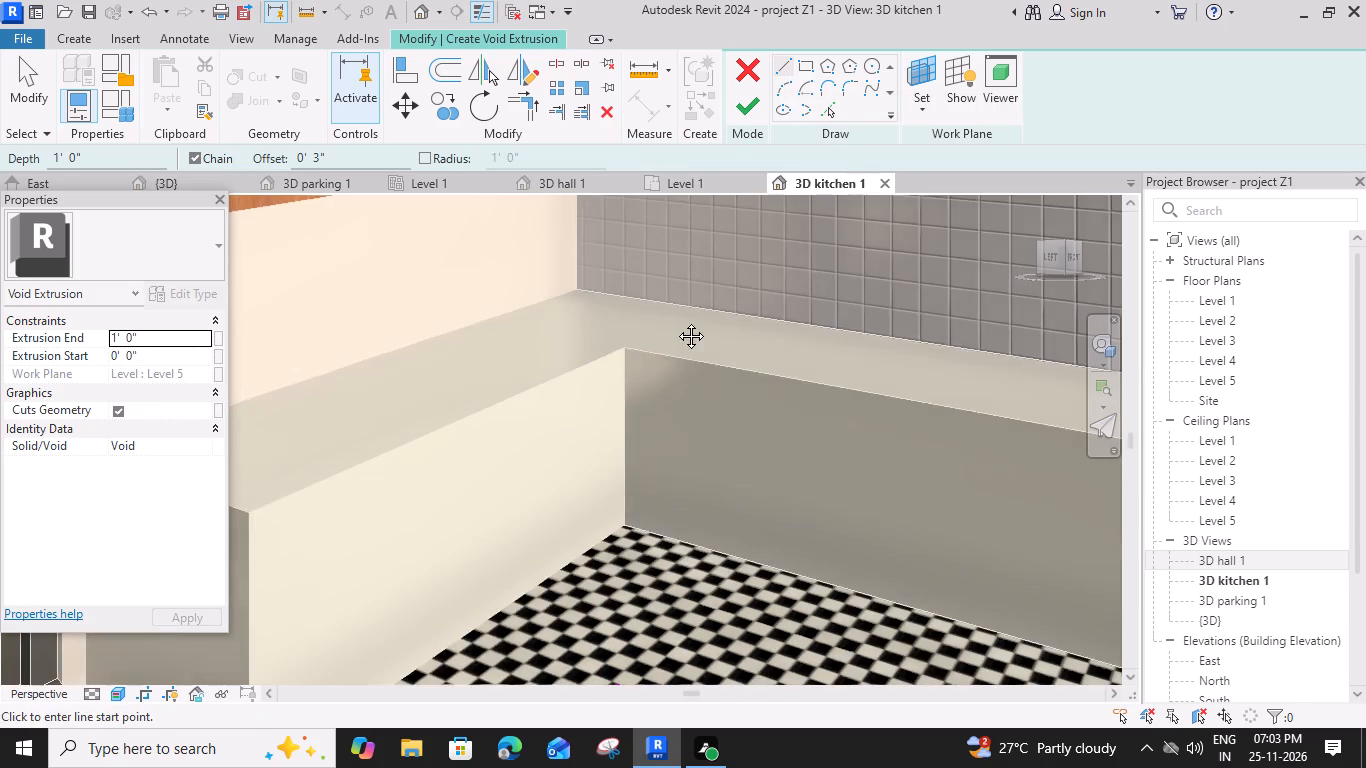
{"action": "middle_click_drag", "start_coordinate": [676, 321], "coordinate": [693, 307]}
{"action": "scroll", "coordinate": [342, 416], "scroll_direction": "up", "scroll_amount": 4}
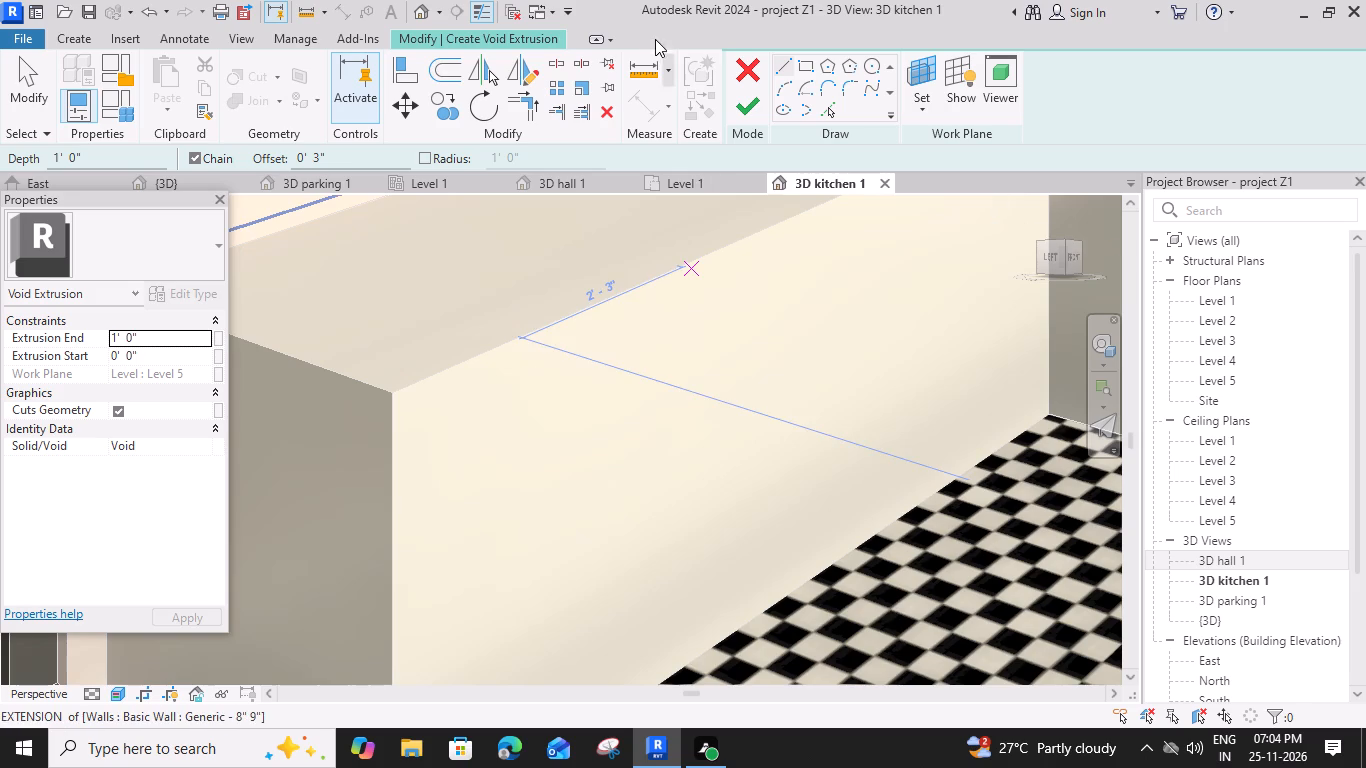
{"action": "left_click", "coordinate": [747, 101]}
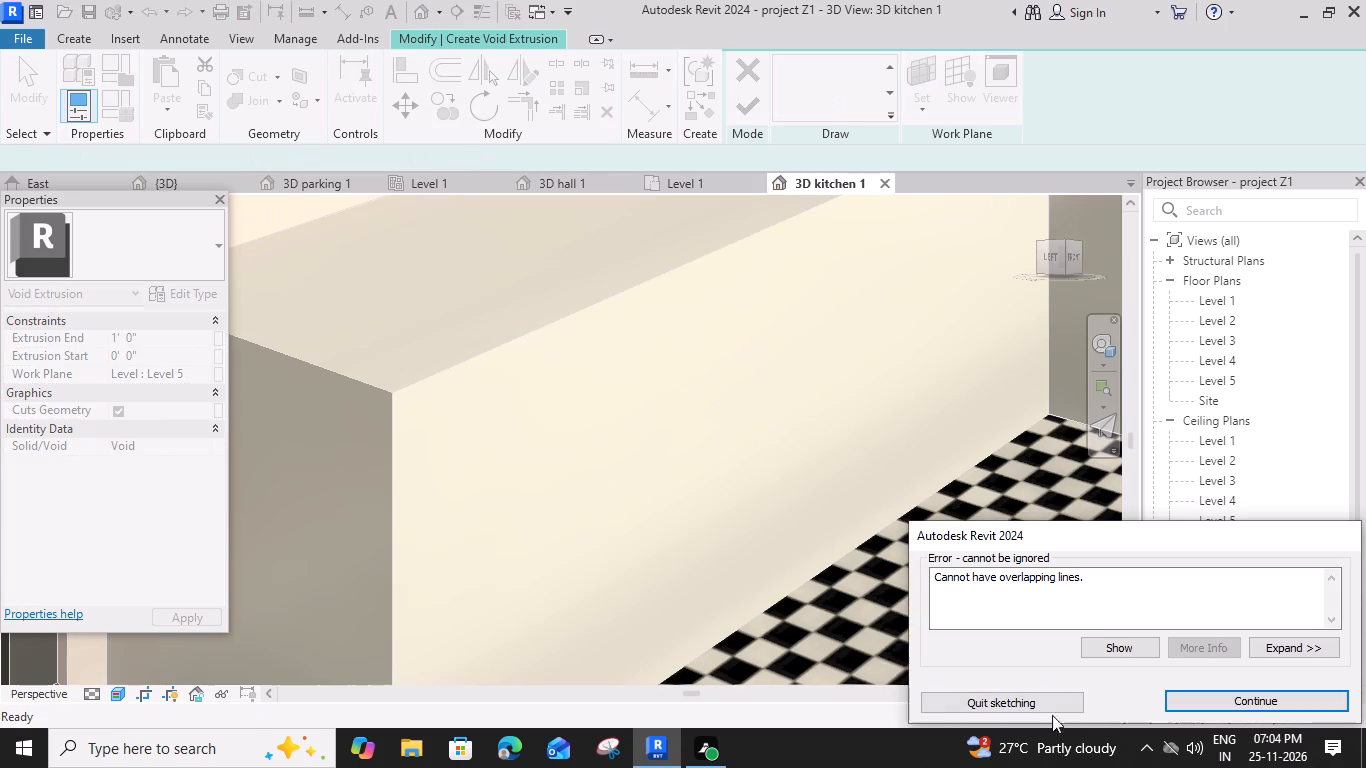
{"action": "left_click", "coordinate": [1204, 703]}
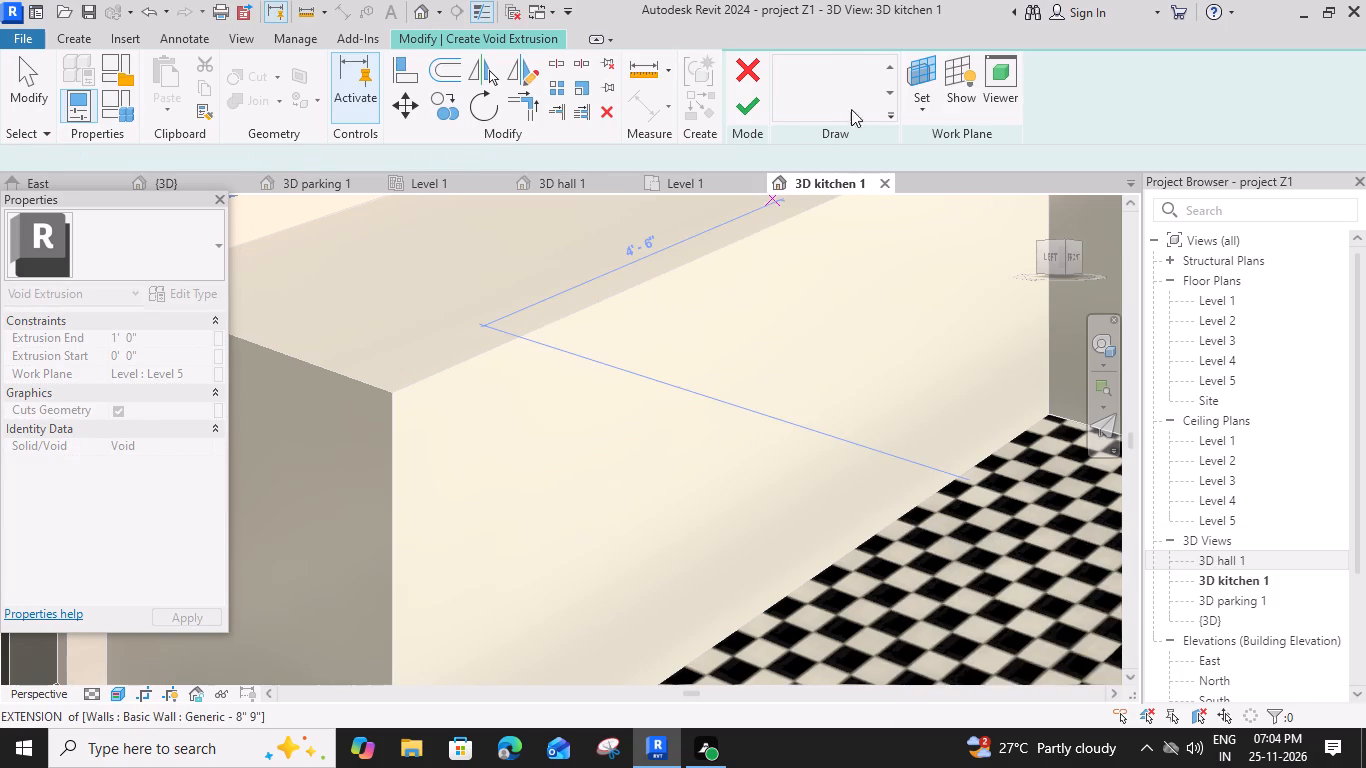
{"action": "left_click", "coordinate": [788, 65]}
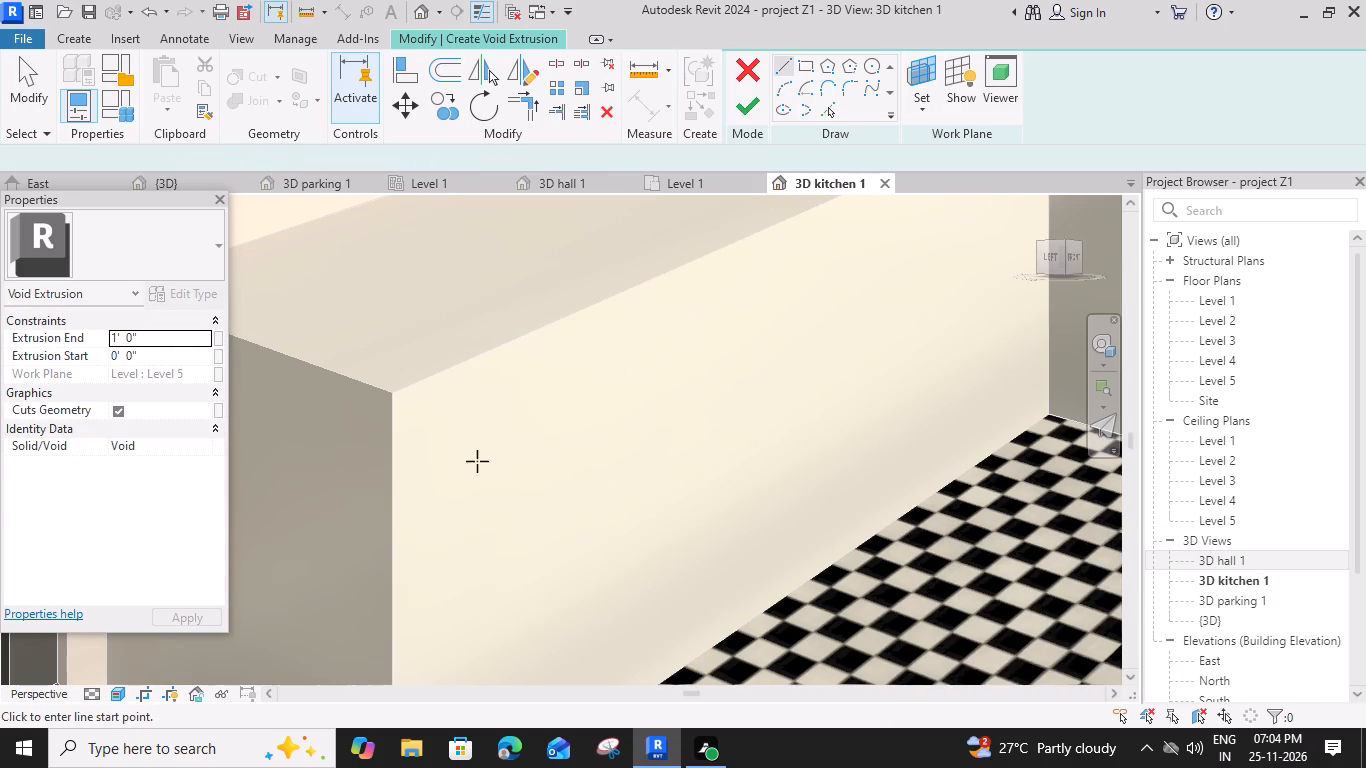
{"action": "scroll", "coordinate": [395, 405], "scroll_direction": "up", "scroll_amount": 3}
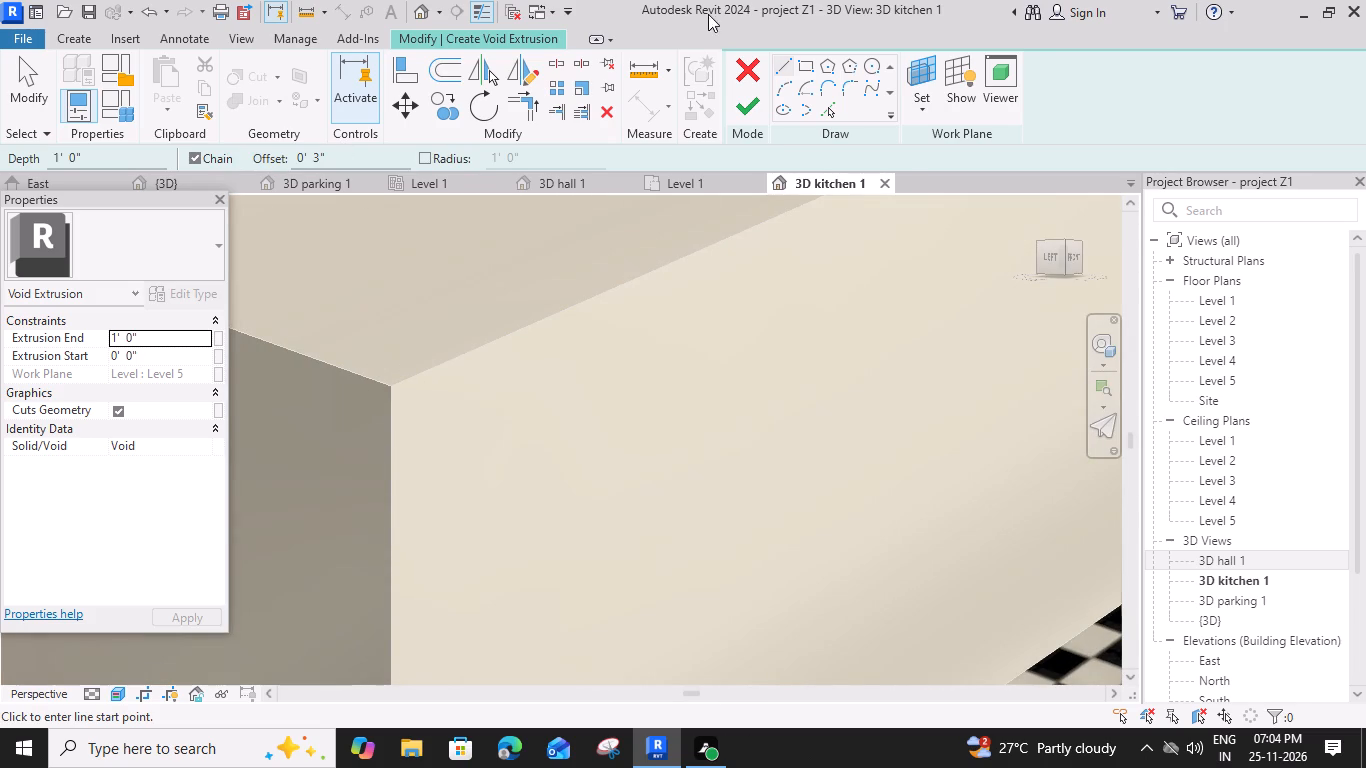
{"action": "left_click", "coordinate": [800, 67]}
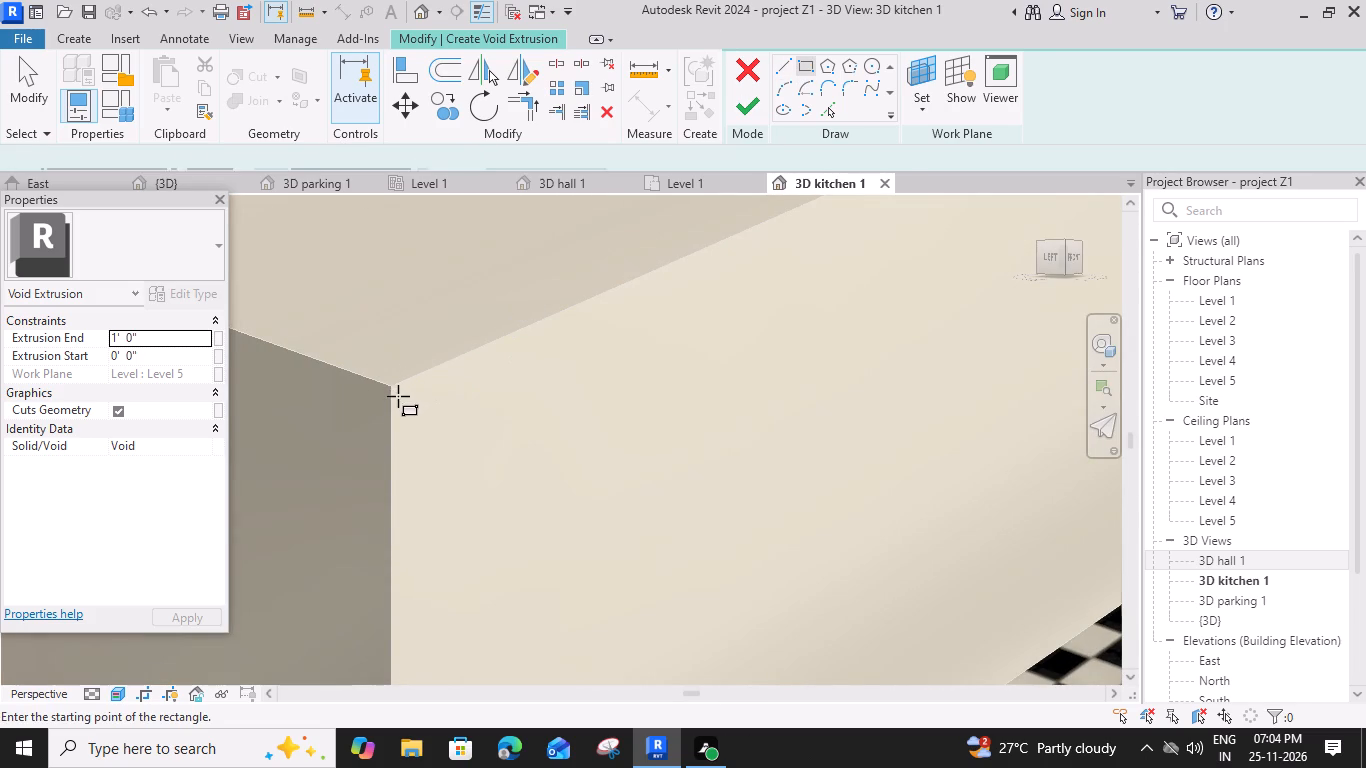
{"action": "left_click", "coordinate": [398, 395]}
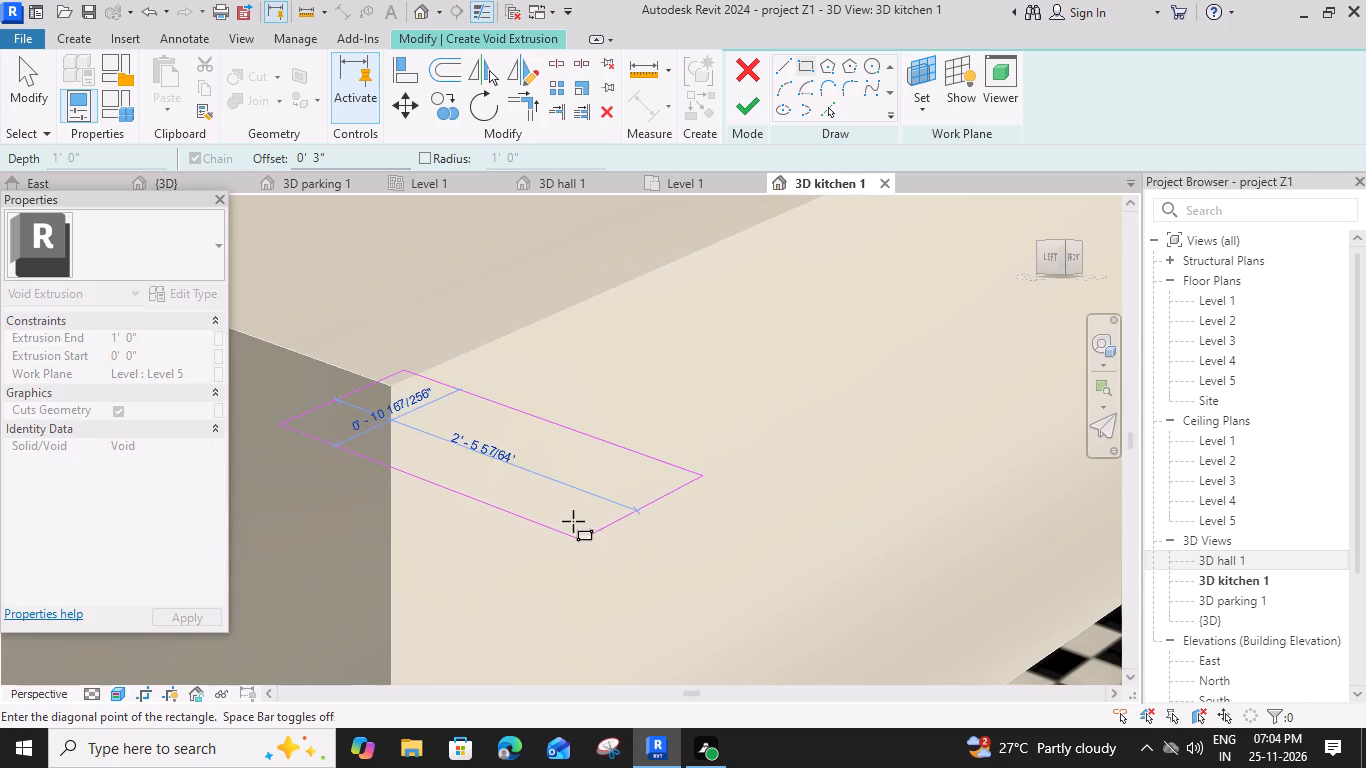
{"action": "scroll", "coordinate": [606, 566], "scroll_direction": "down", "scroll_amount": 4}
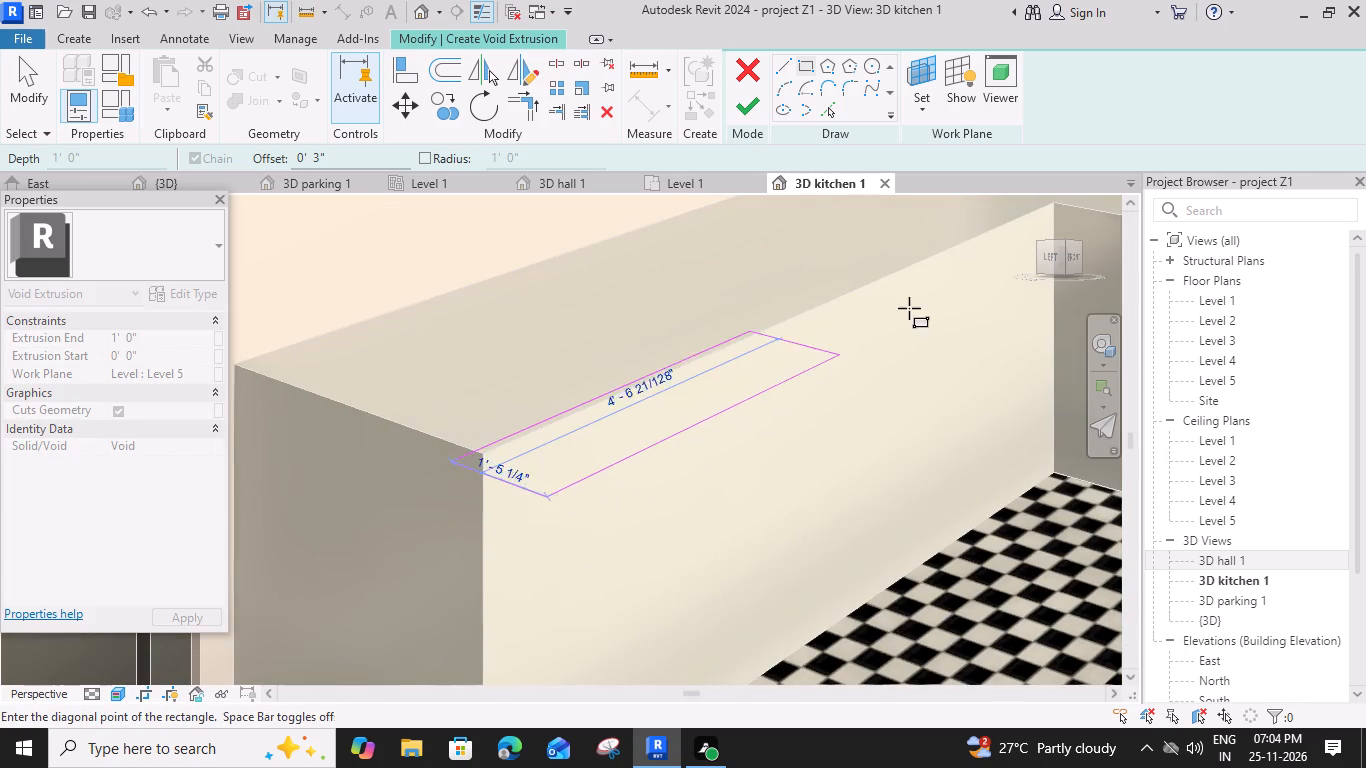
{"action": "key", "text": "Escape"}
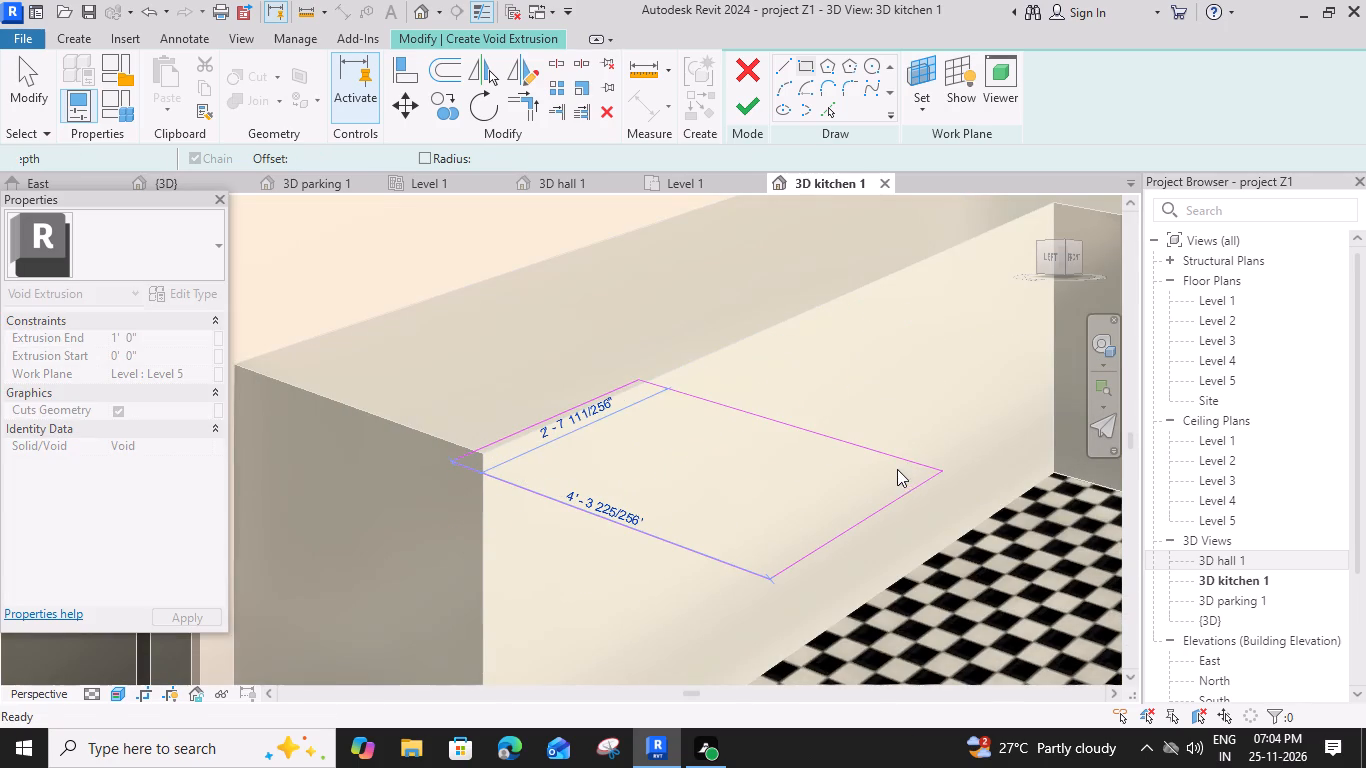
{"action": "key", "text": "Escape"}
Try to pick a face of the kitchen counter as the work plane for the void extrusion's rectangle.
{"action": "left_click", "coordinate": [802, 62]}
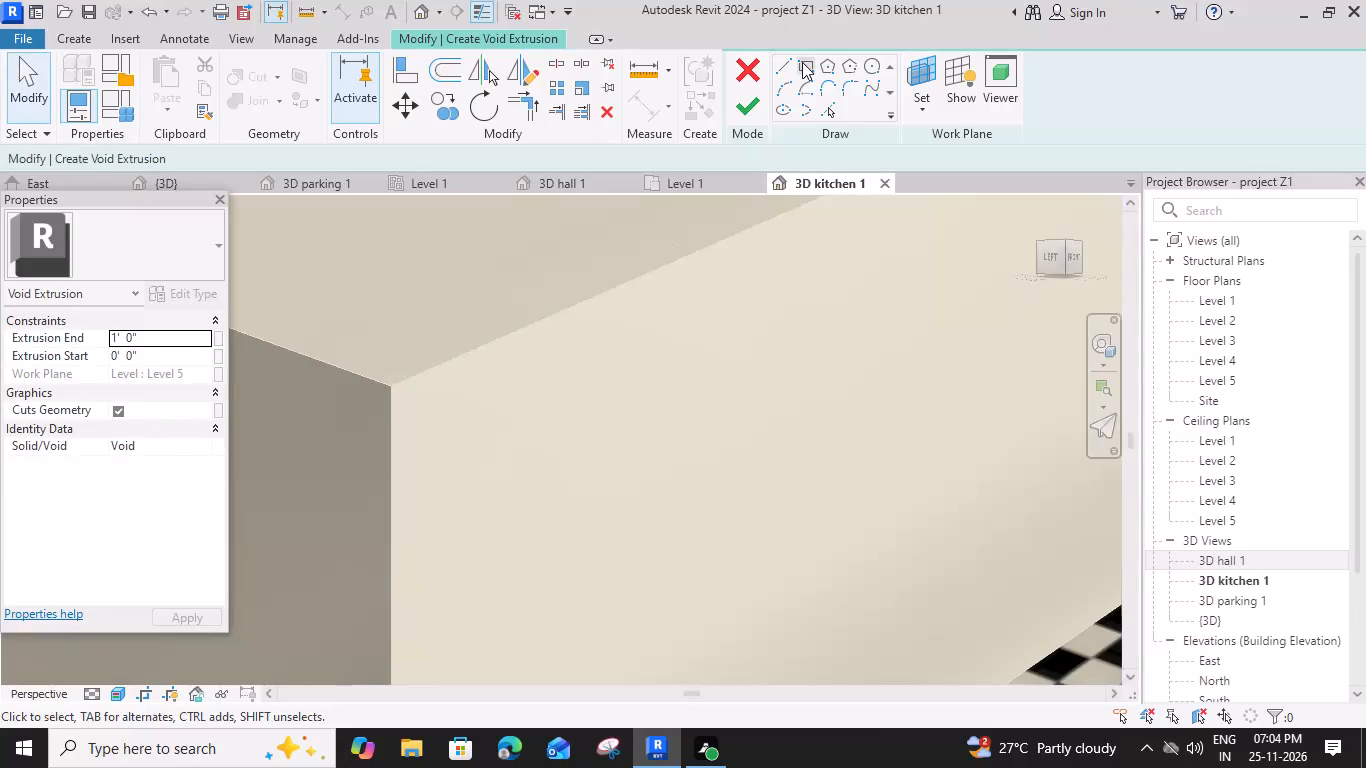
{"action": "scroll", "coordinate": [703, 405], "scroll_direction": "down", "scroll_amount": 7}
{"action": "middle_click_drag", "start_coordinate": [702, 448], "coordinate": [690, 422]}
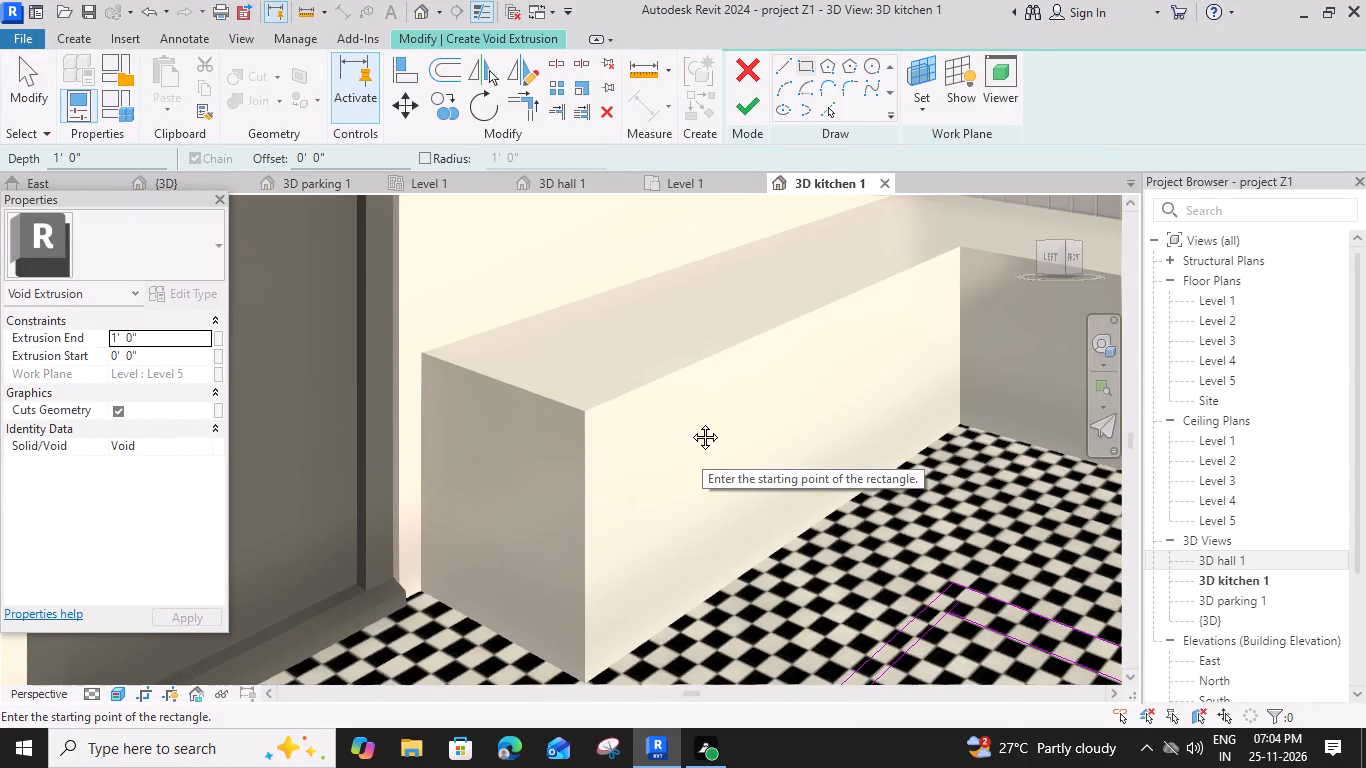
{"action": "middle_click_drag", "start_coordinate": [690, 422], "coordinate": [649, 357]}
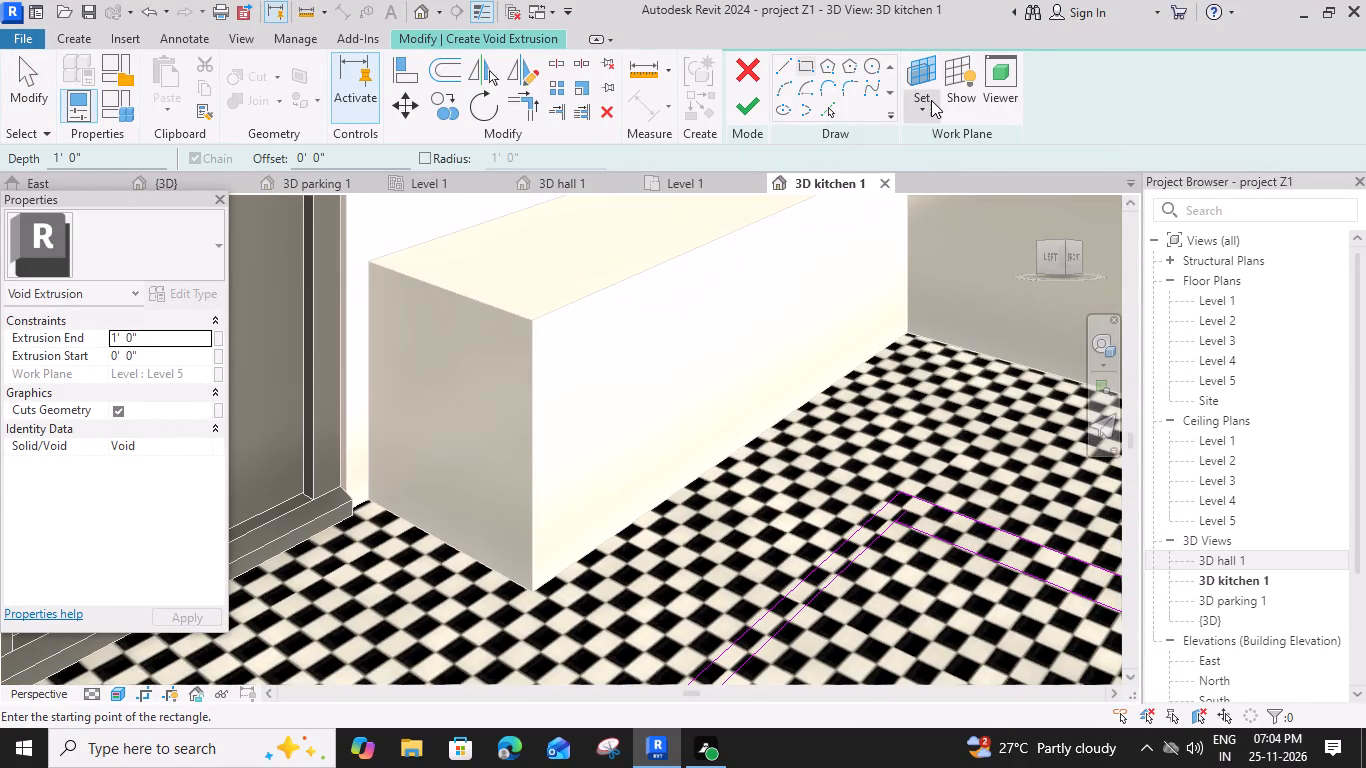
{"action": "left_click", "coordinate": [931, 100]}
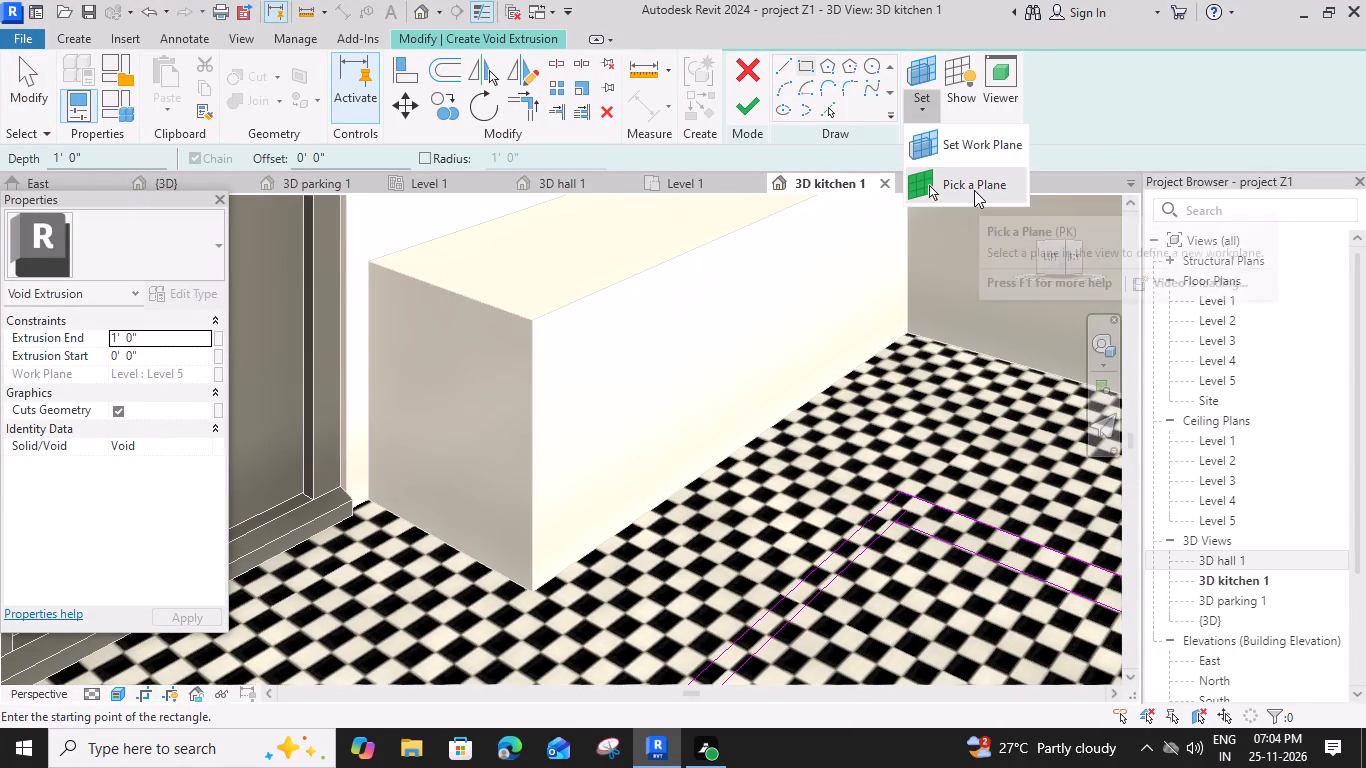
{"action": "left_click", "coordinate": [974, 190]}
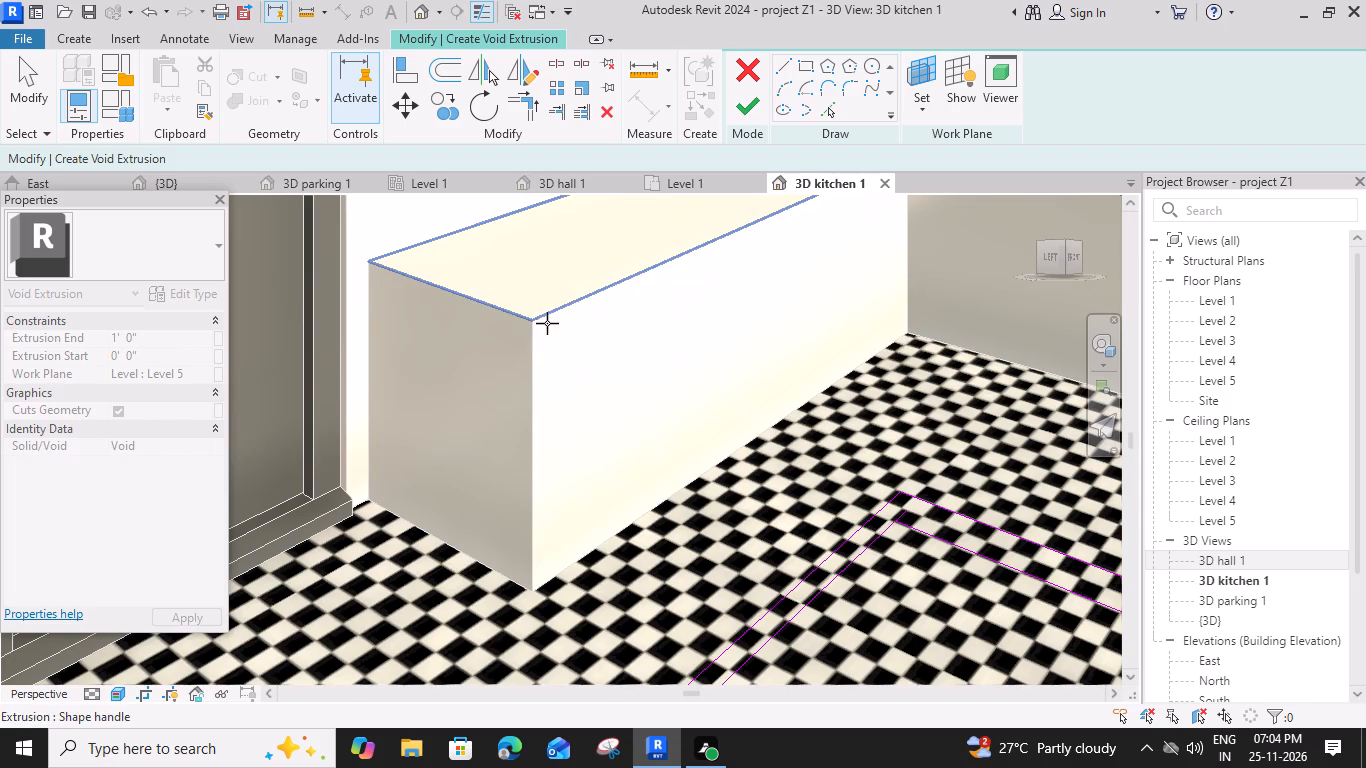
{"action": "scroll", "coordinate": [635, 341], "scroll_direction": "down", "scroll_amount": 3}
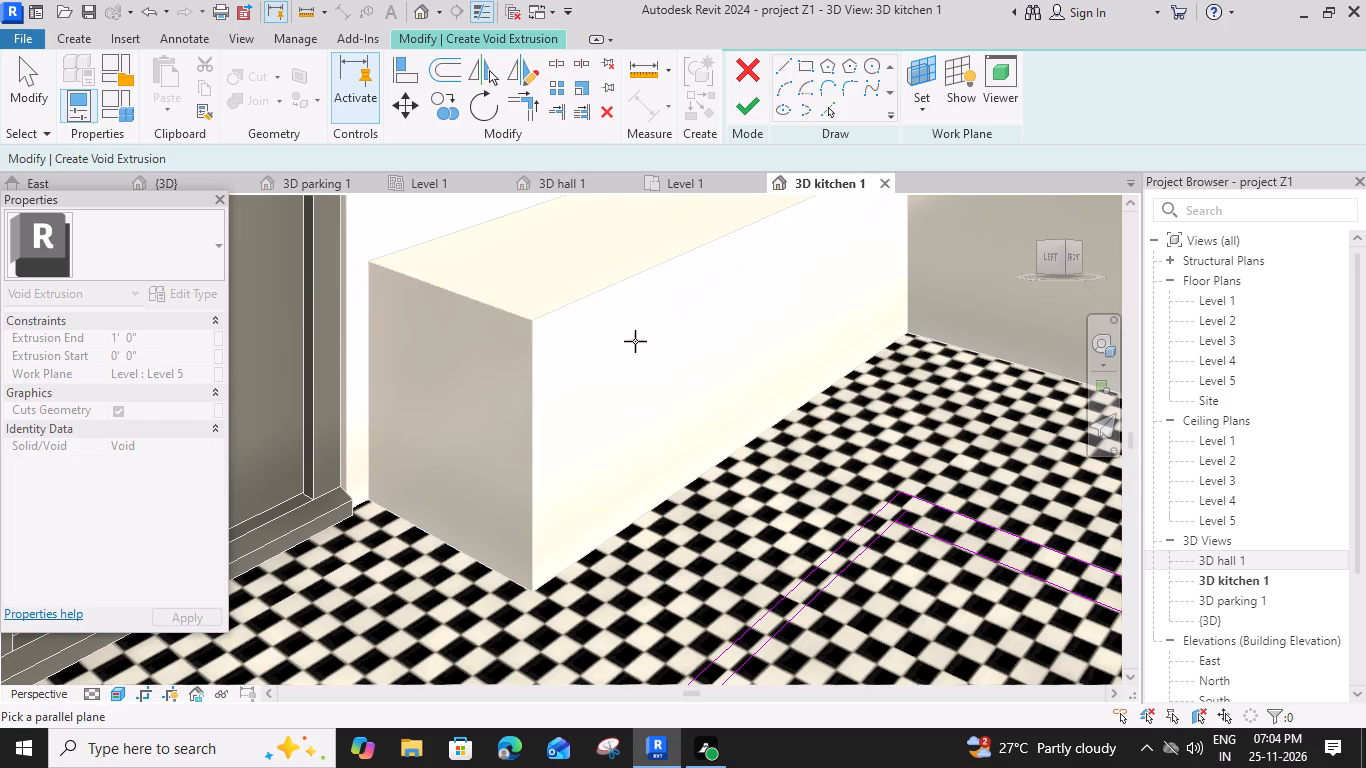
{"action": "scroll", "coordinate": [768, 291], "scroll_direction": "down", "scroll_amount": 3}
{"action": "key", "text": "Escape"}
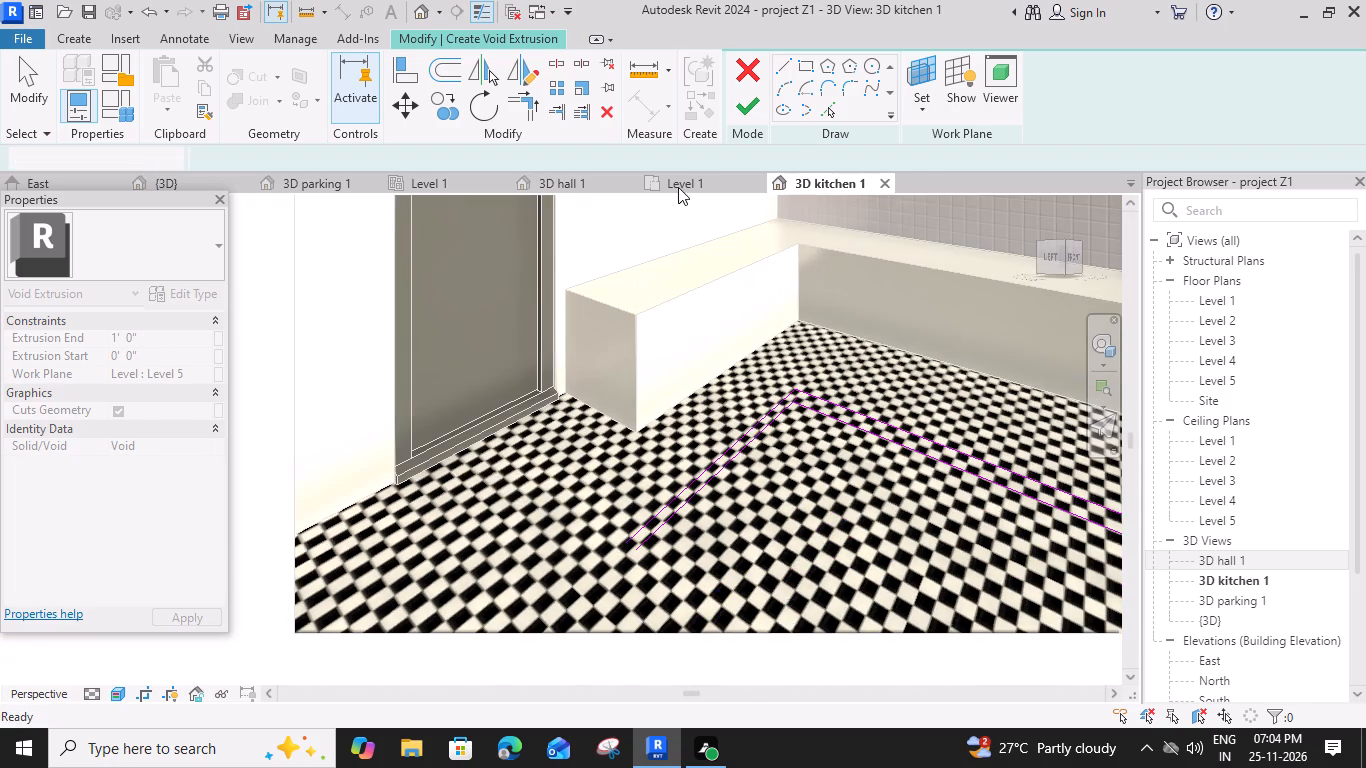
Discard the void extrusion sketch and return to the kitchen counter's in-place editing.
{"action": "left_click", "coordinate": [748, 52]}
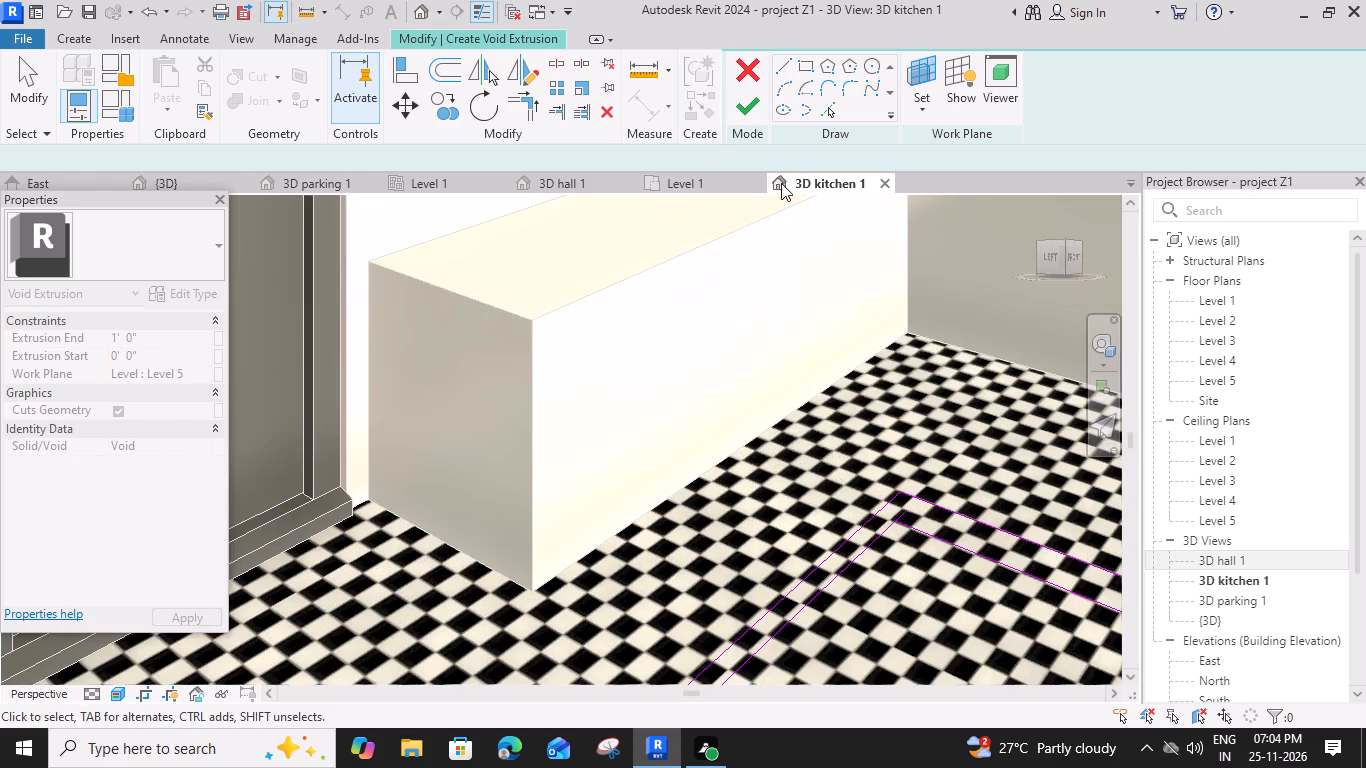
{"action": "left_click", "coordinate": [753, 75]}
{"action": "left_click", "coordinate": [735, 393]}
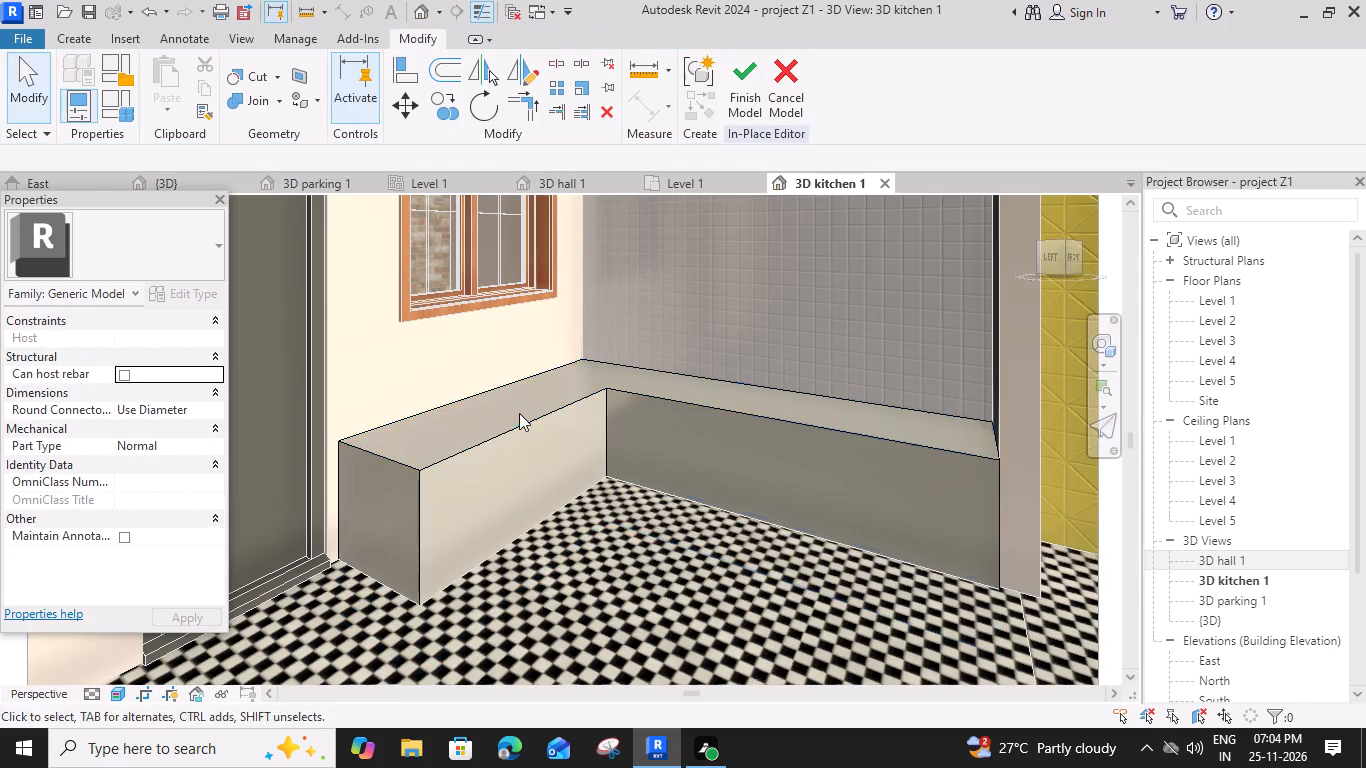
Start a rectangular void extrusion sketch with the front face of the counter's window-side leg as its work plane.
{"action": "left_click", "coordinate": [91, 38]}
{"action": "left_click", "coordinate": [386, 61]}
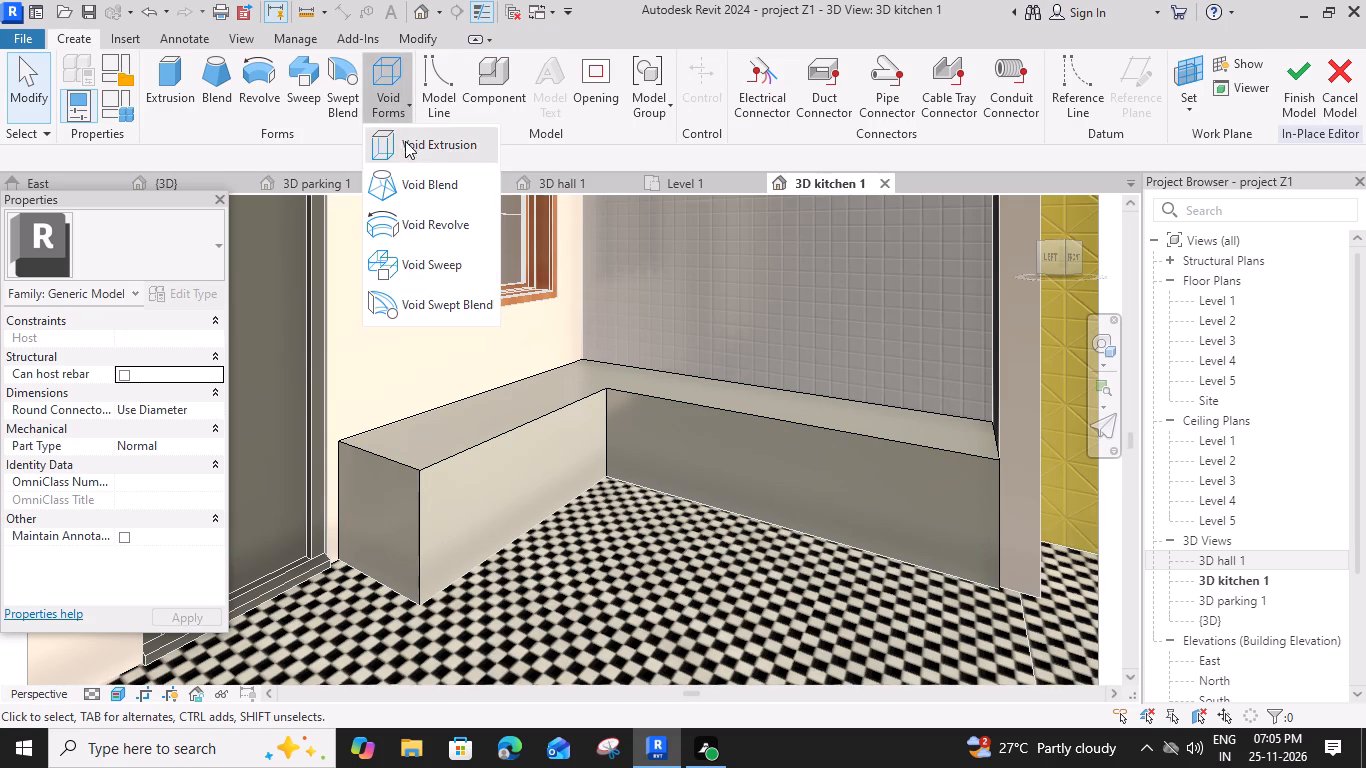
{"action": "left_click", "coordinate": [436, 147]}
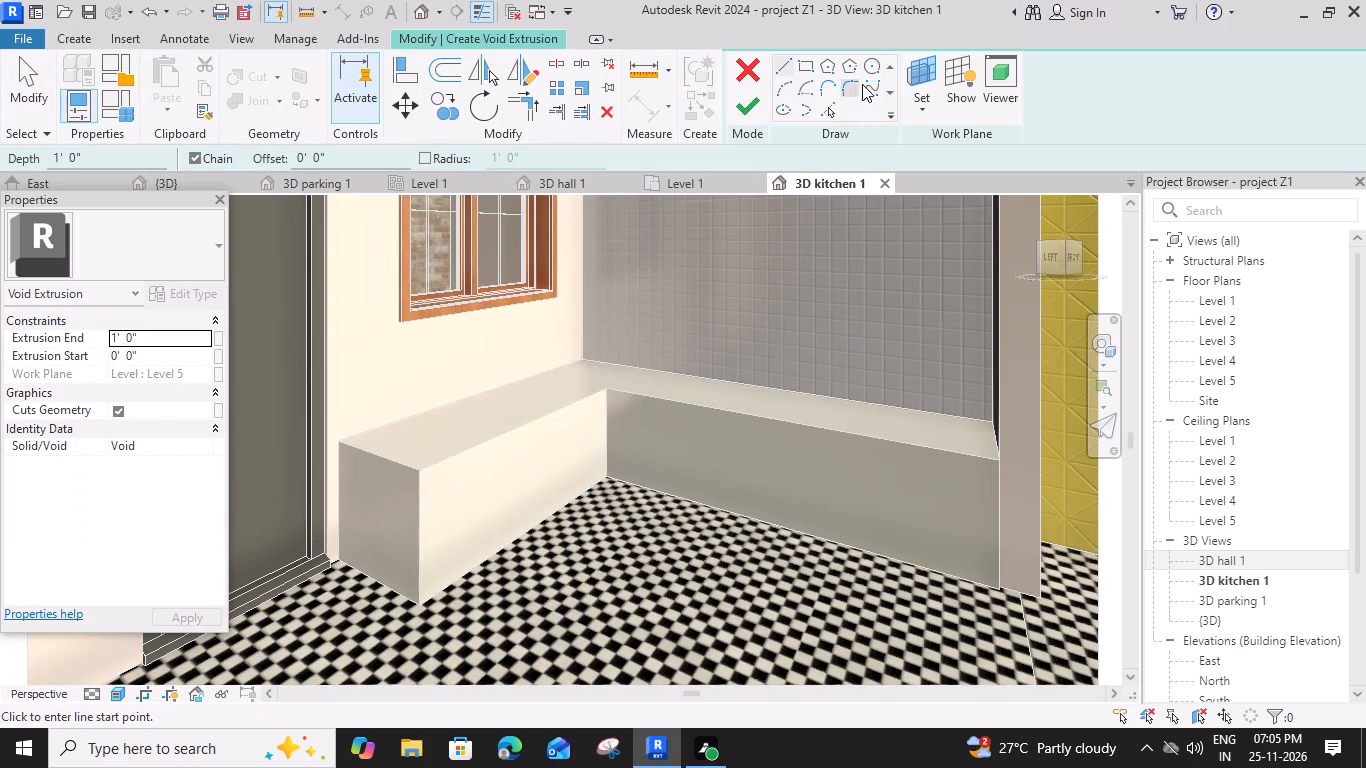
{"action": "left_click", "coordinate": [918, 111]}
{"action": "left_click", "coordinate": [932, 178]}
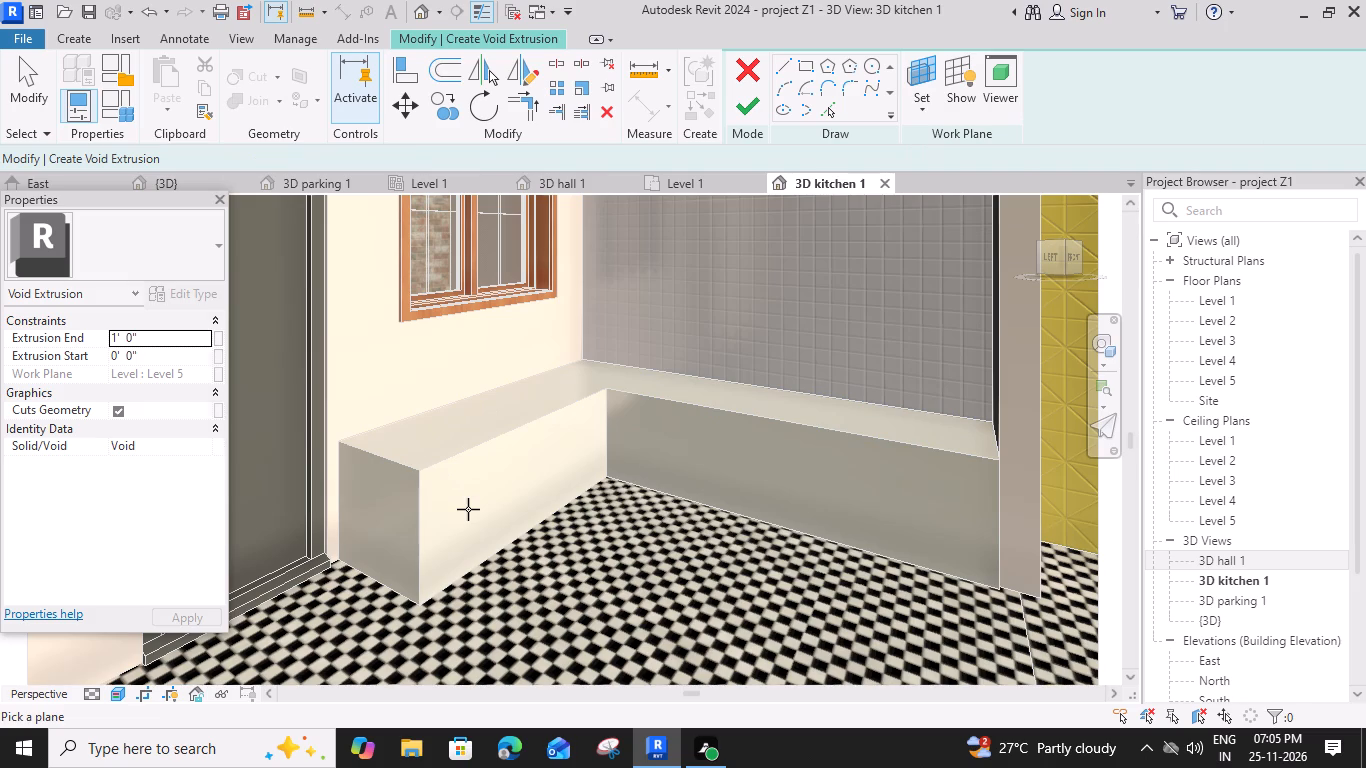
{"action": "left_click", "coordinate": [463, 456]}
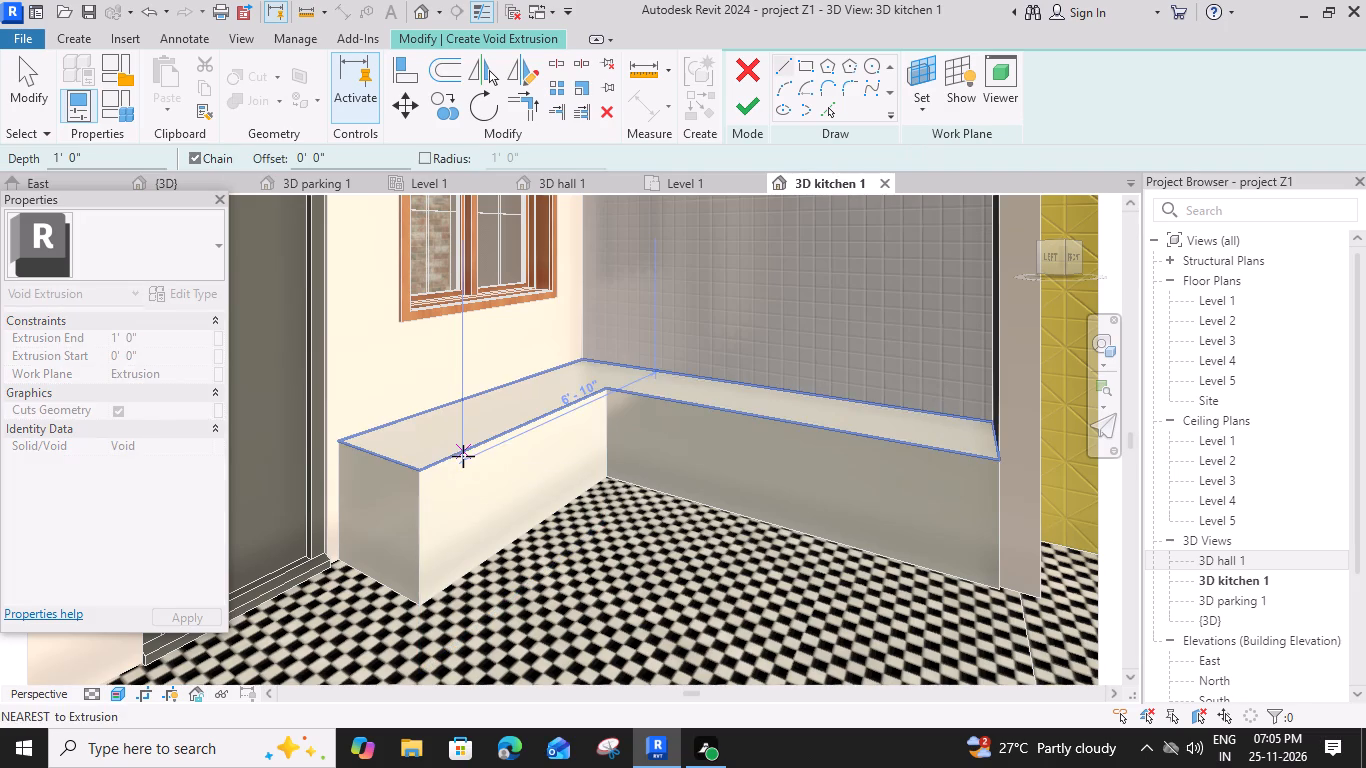
{"action": "left_click", "coordinate": [930, 110]}
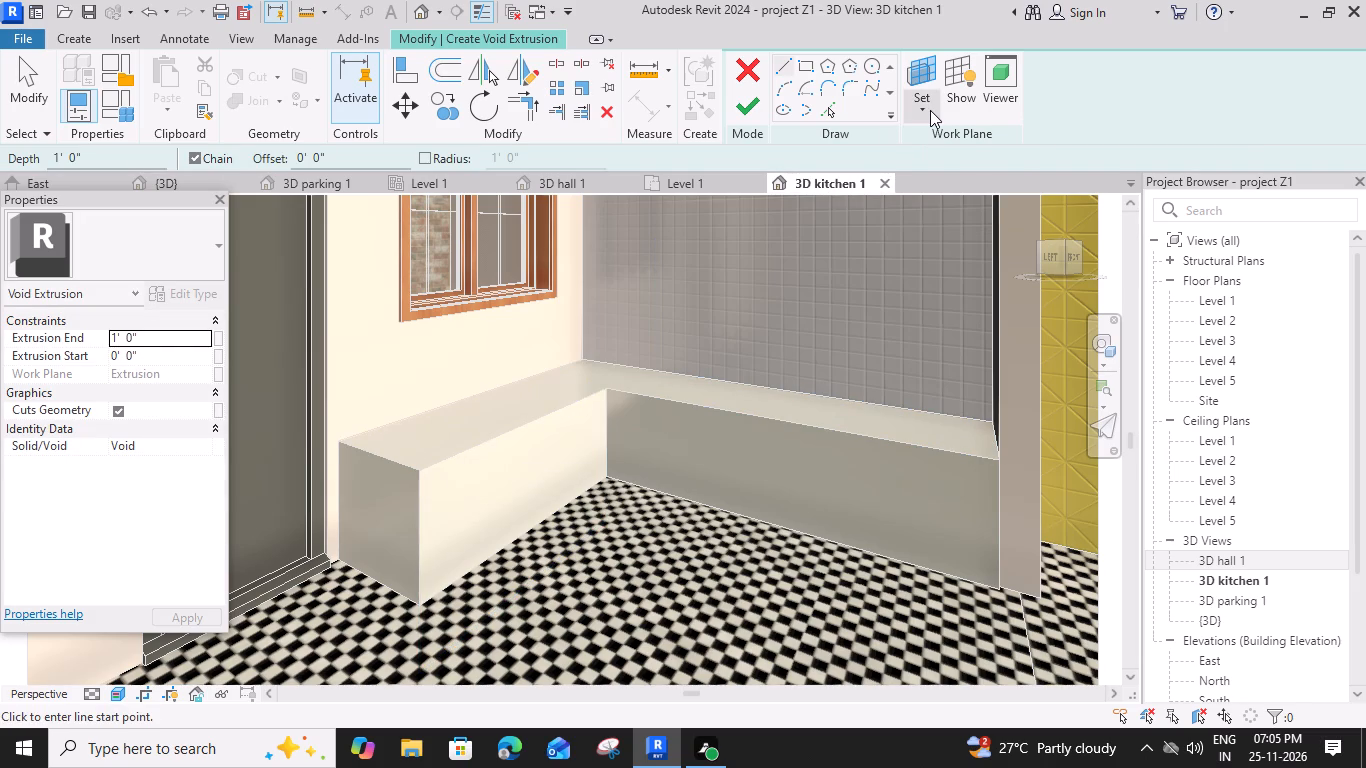
{"action": "left_click", "coordinate": [945, 193]}
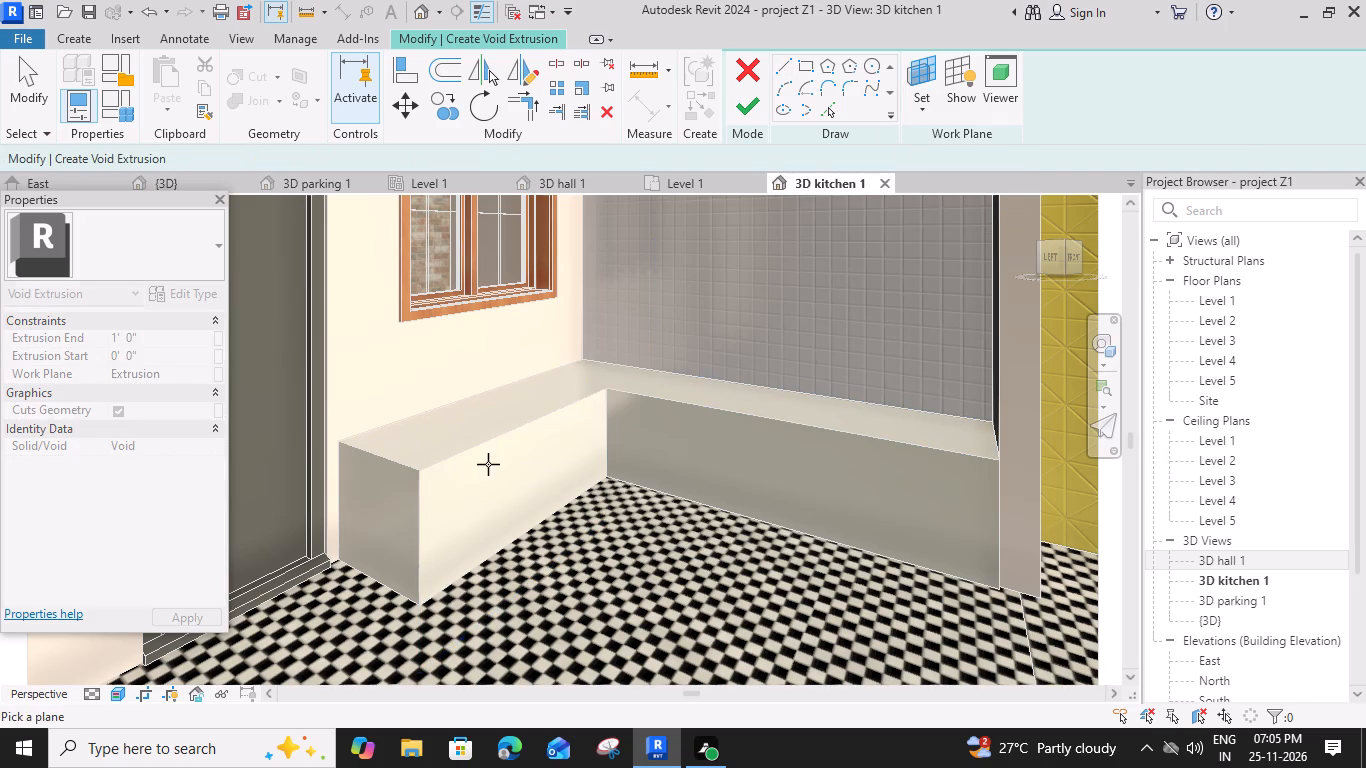
{"action": "left_click", "coordinate": [480, 454]}
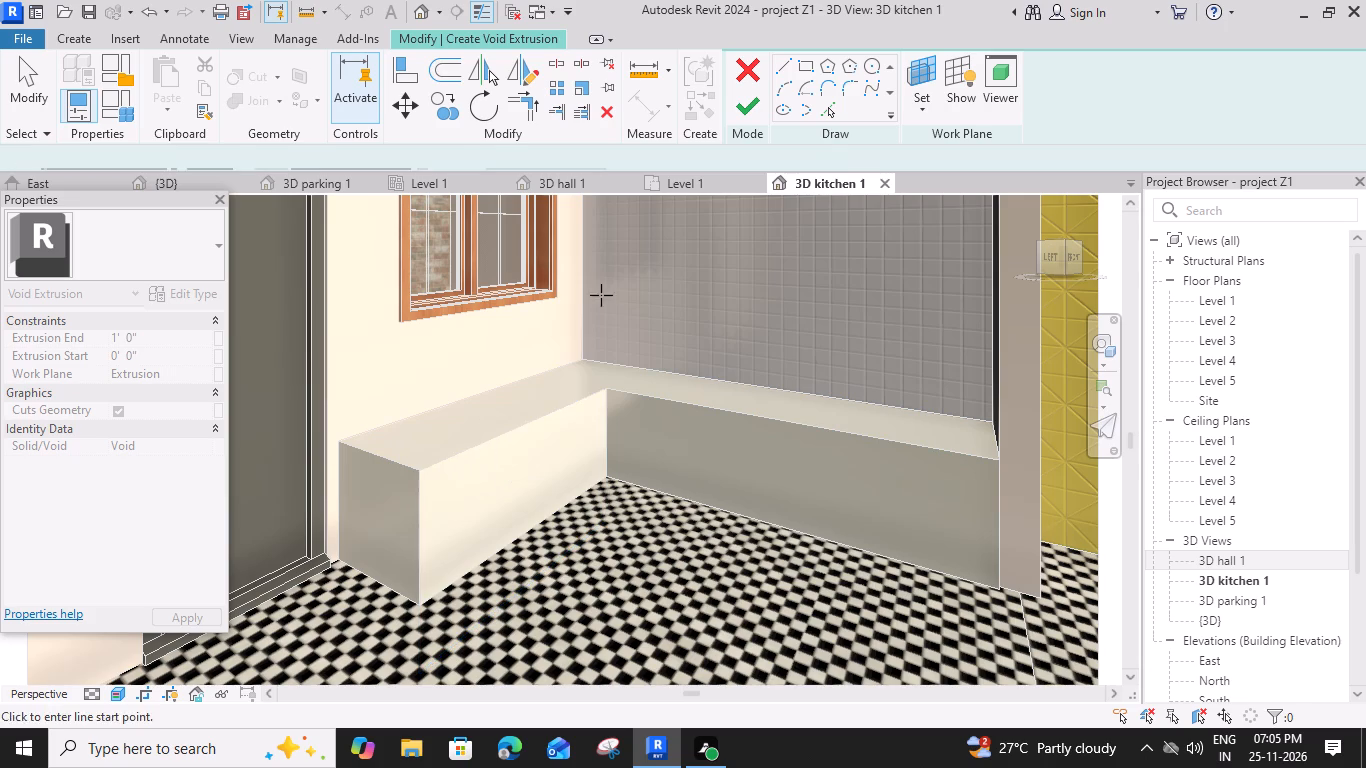
{"action": "left_click", "coordinate": [809, 65]}
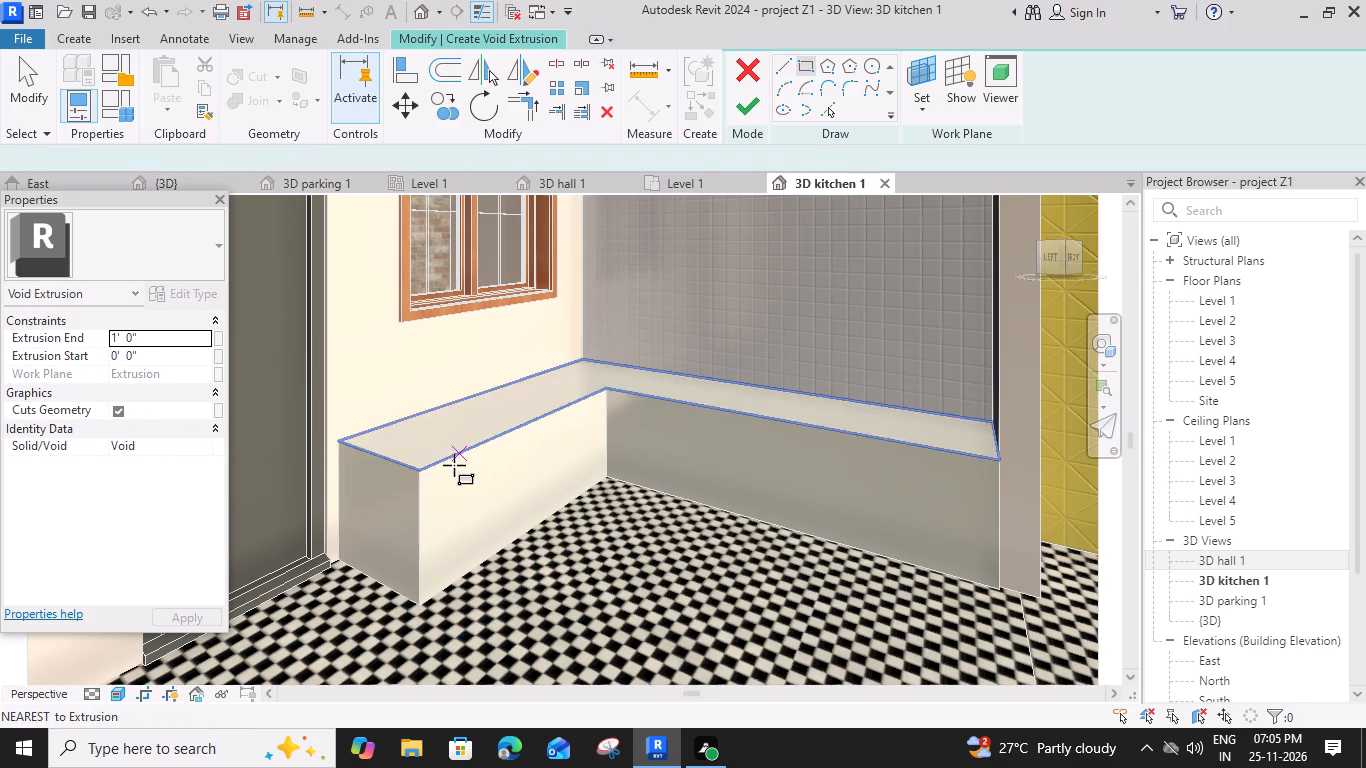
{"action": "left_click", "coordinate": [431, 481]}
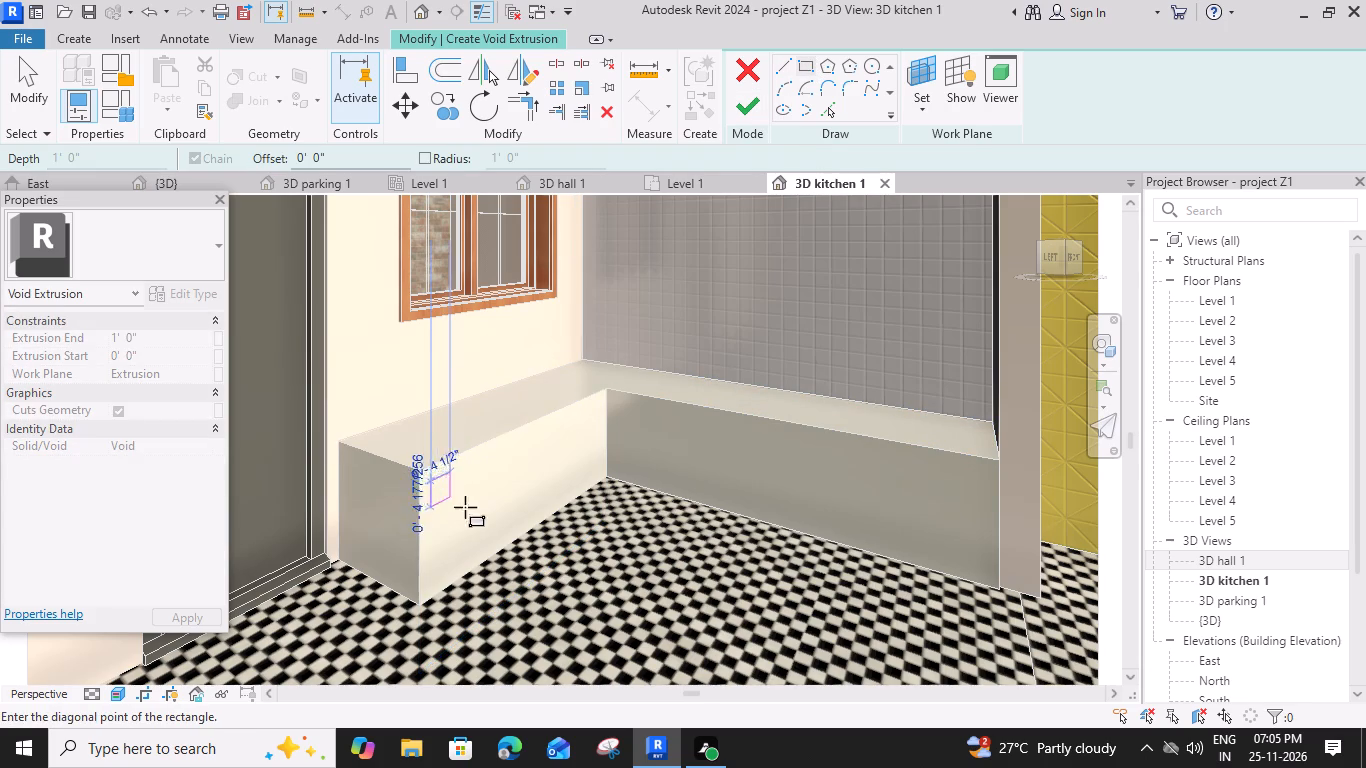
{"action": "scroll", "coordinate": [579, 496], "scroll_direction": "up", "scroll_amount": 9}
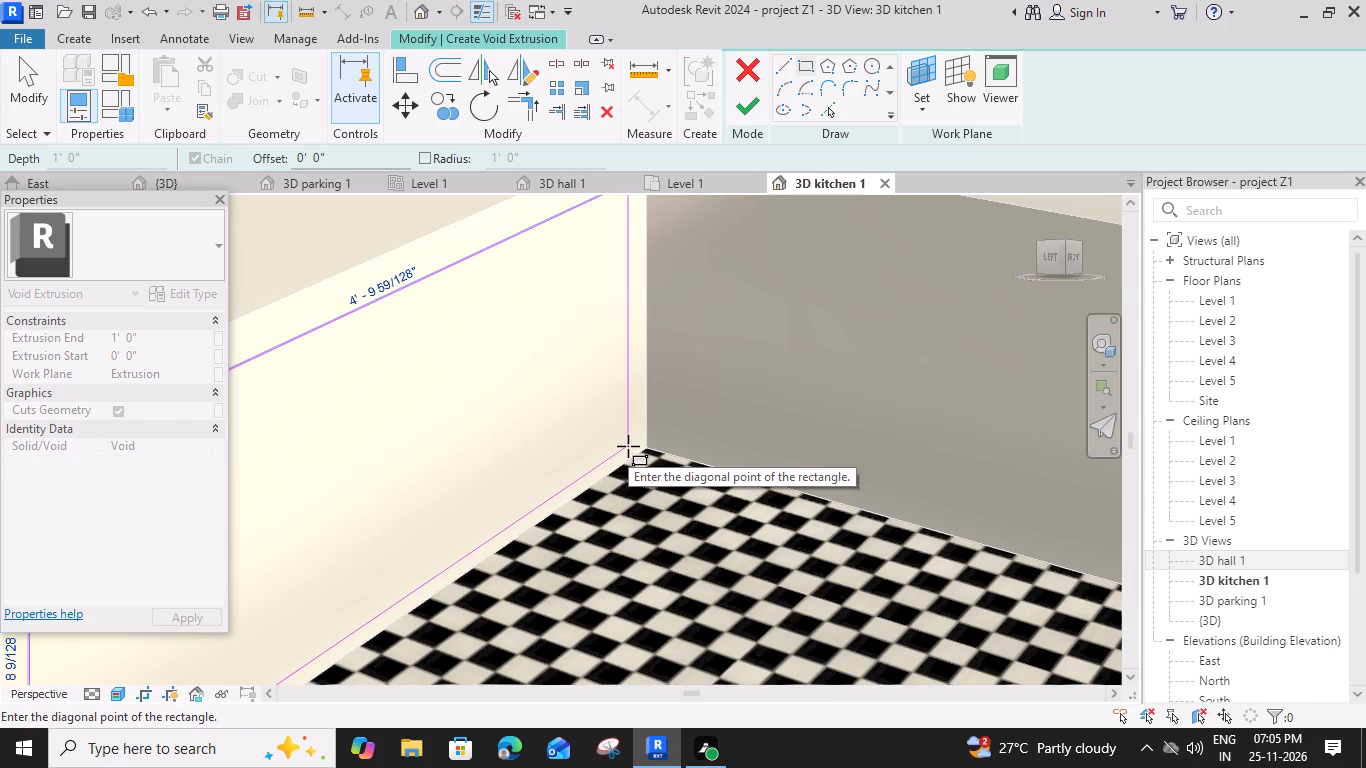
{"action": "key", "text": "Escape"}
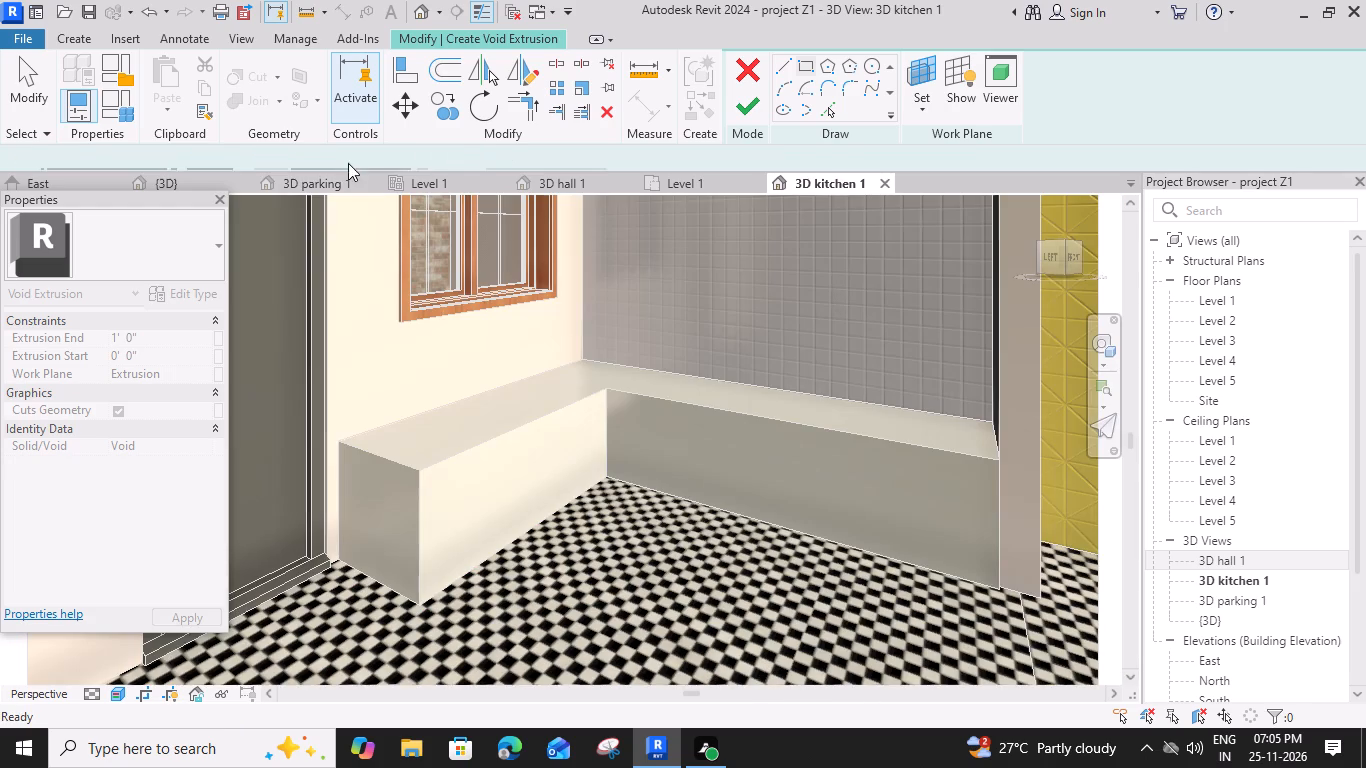
Create the void extrusion from a rectangle about 4' 7" by 1' 4", offset 3" inside the window-side leg's front face.
{"action": "left_click", "coordinate": [351, 161]}
{"action": "left_click_drag", "start_coordinate": [322, 153], "coordinate": [272, 153]}
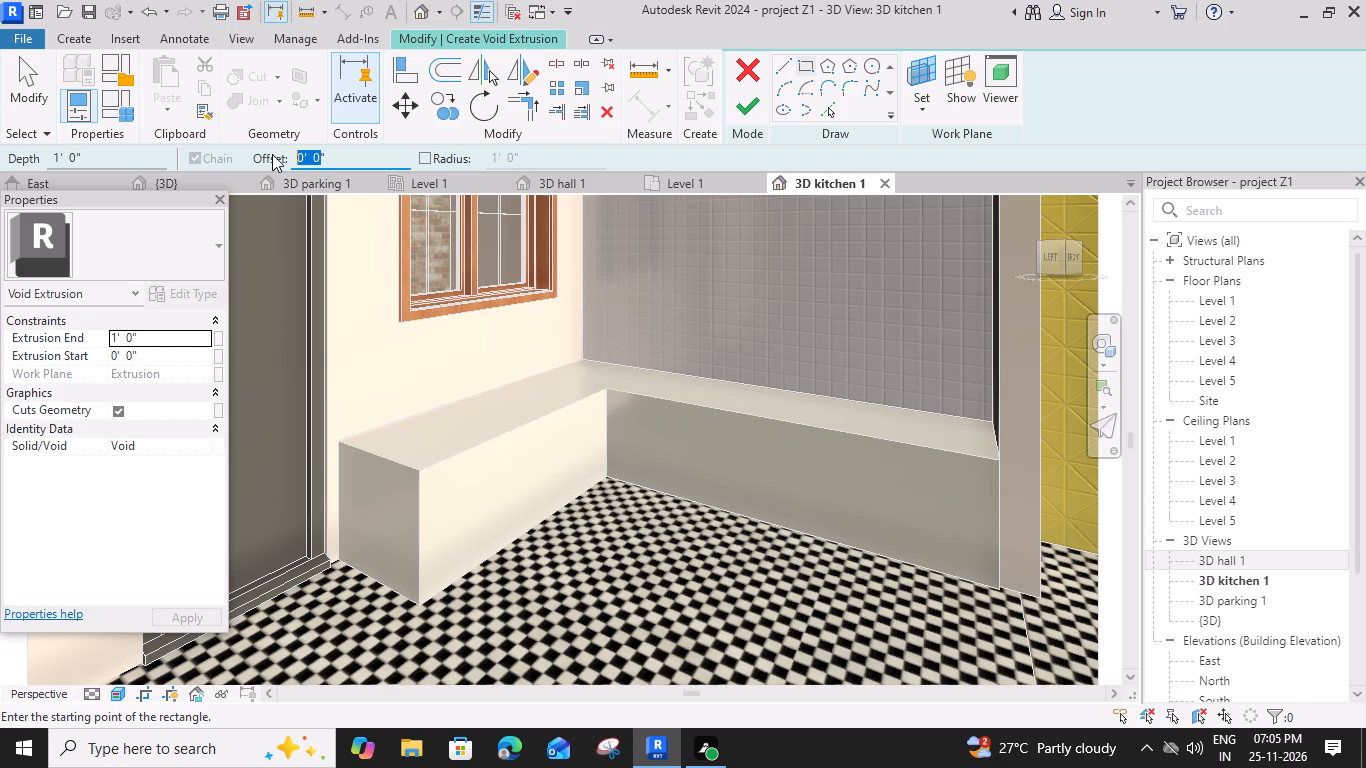
{"action": "key", "text": "3"}
{"action": "key", "text": "shift+quotedbl"}
{"action": "key", "text": "Return"}
{"action": "left_click", "coordinate": [335, 157]}
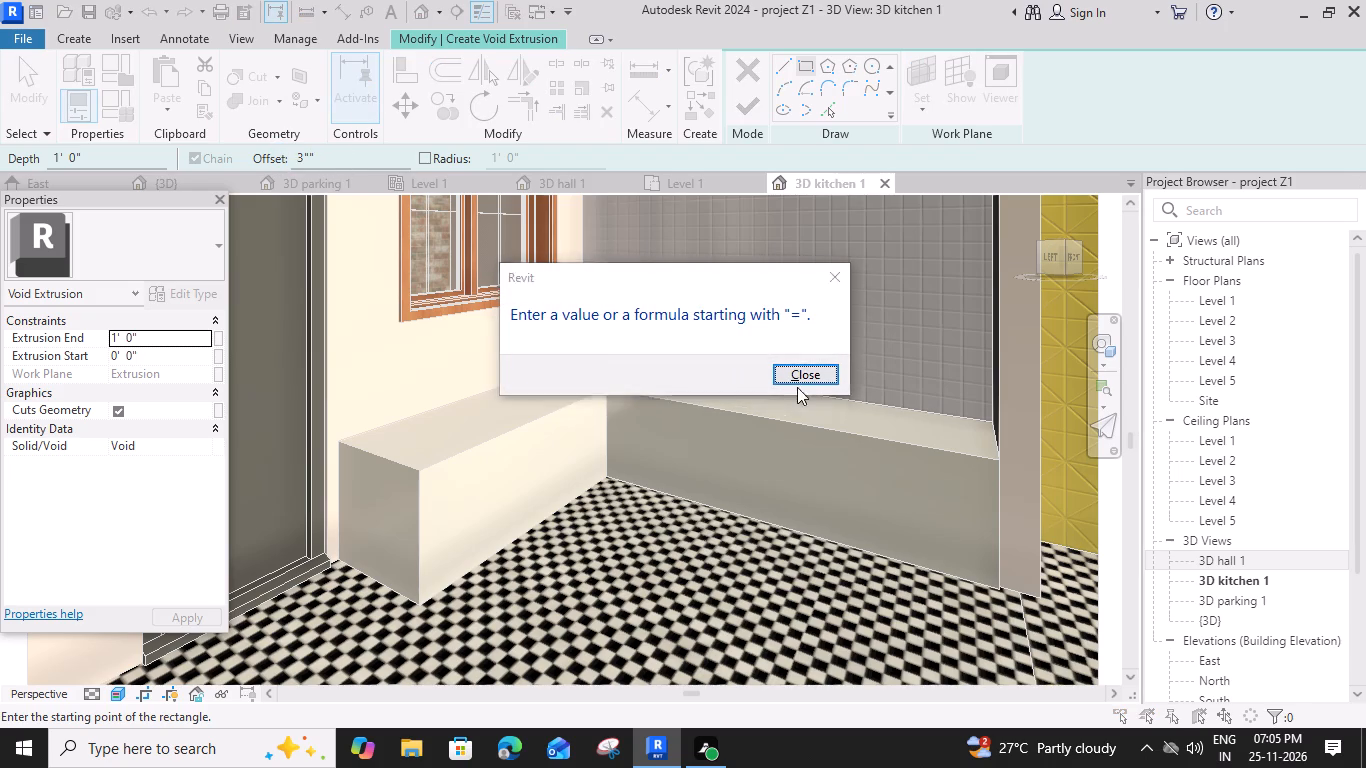
{"action": "left_click", "coordinate": [798, 377]}
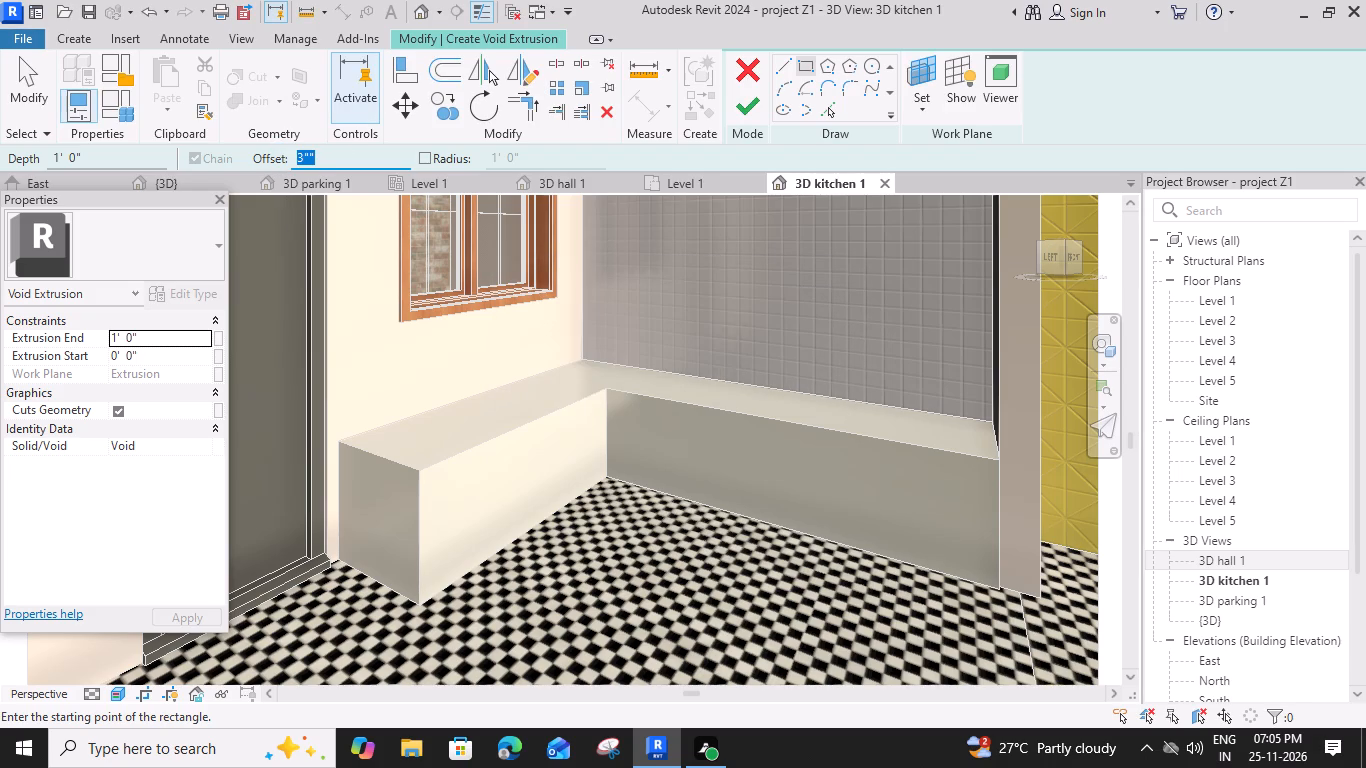
{"action": "key", "text": "3"}
{"action": "key", "text": "shift+quotedbl"}
{"action": "key", "text": "Return"}
{"action": "scroll", "coordinate": [436, 486], "scroll_direction": "up", "scroll_amount": 2}
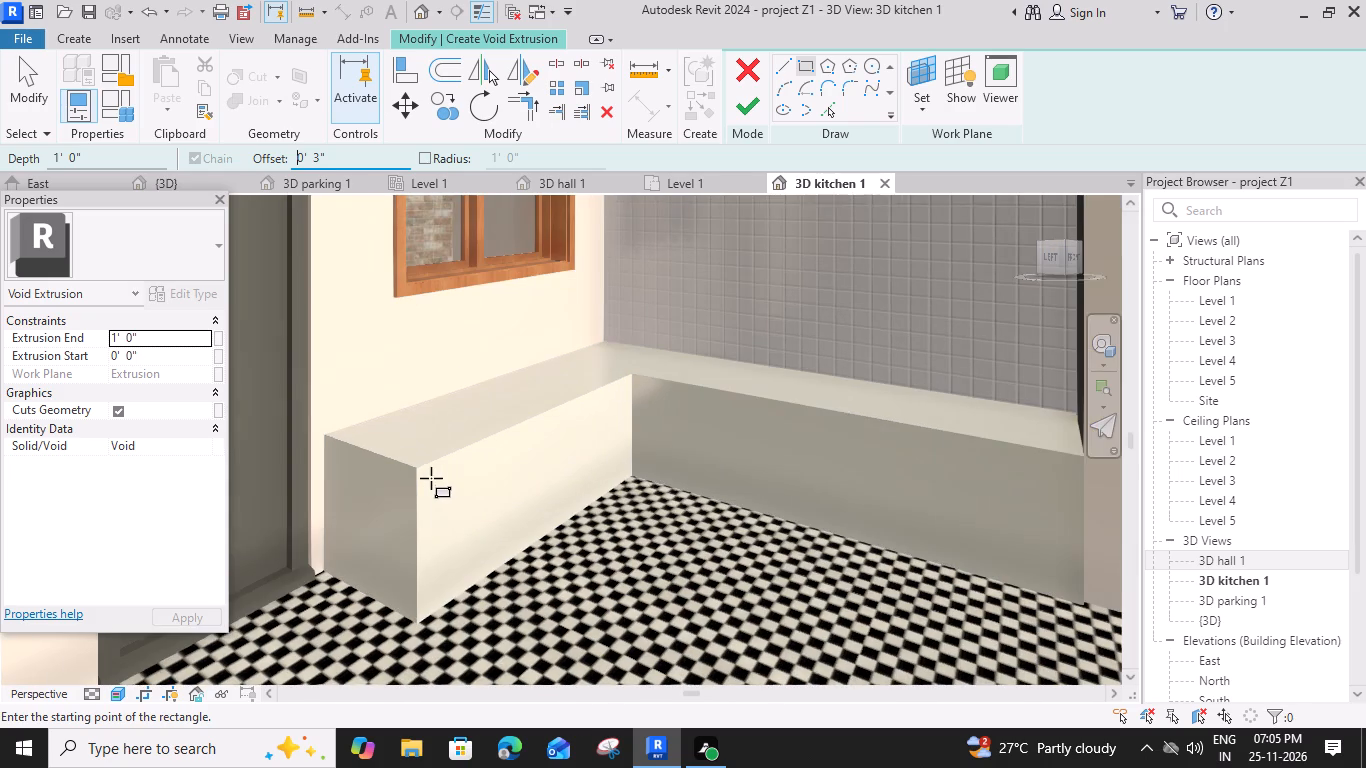
{"action": "left_click", "coordinate": [424, 474]}
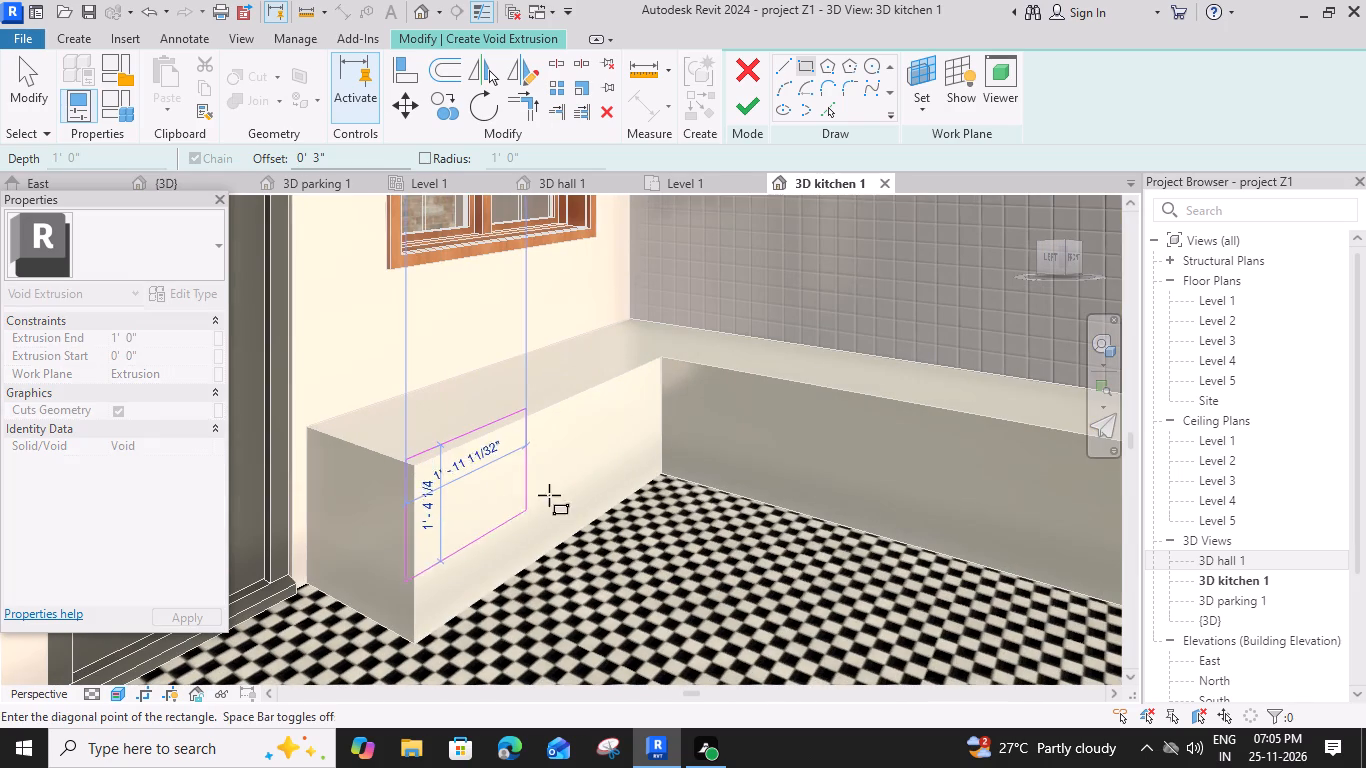
{"action": "key", "text": "space"}
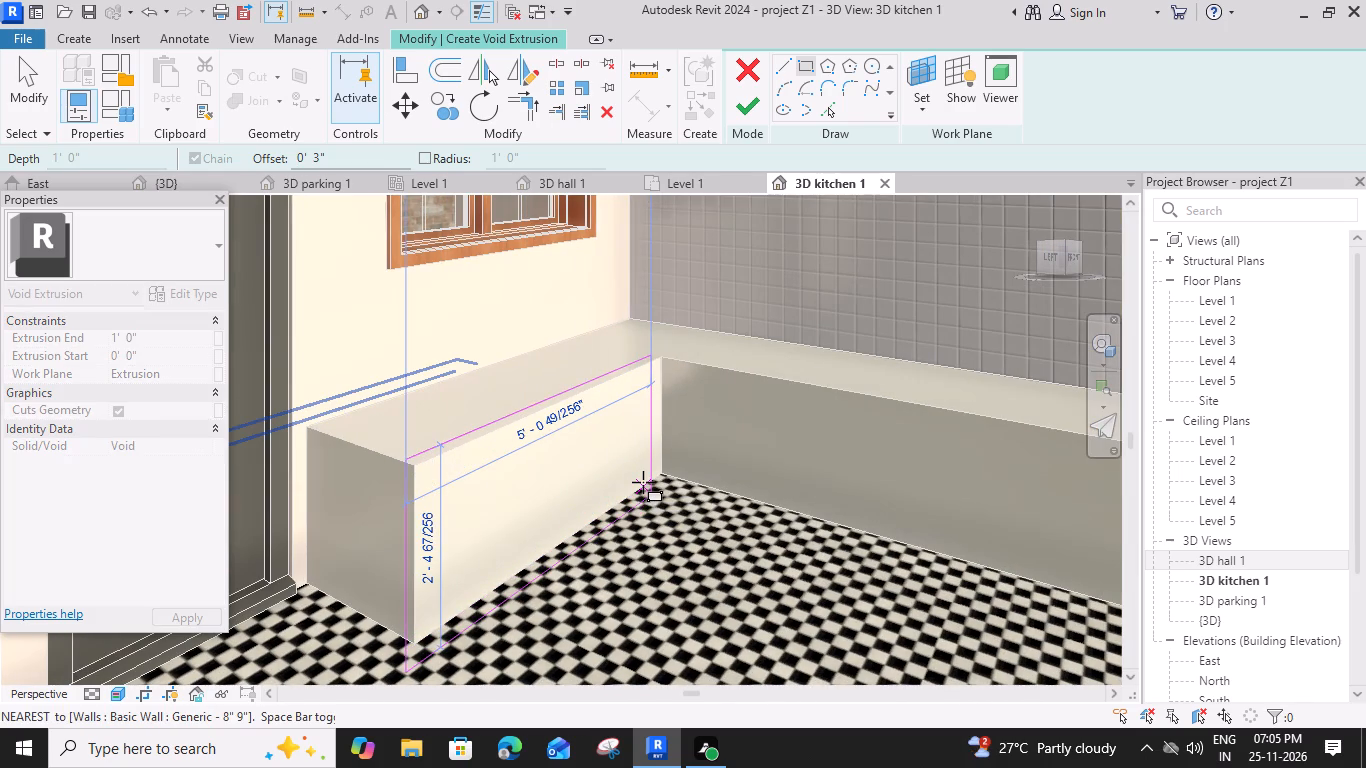
{"action": "scroll", "coordinate": [646, 480], "scroll_direction": "up", "scroll_amount": 3}
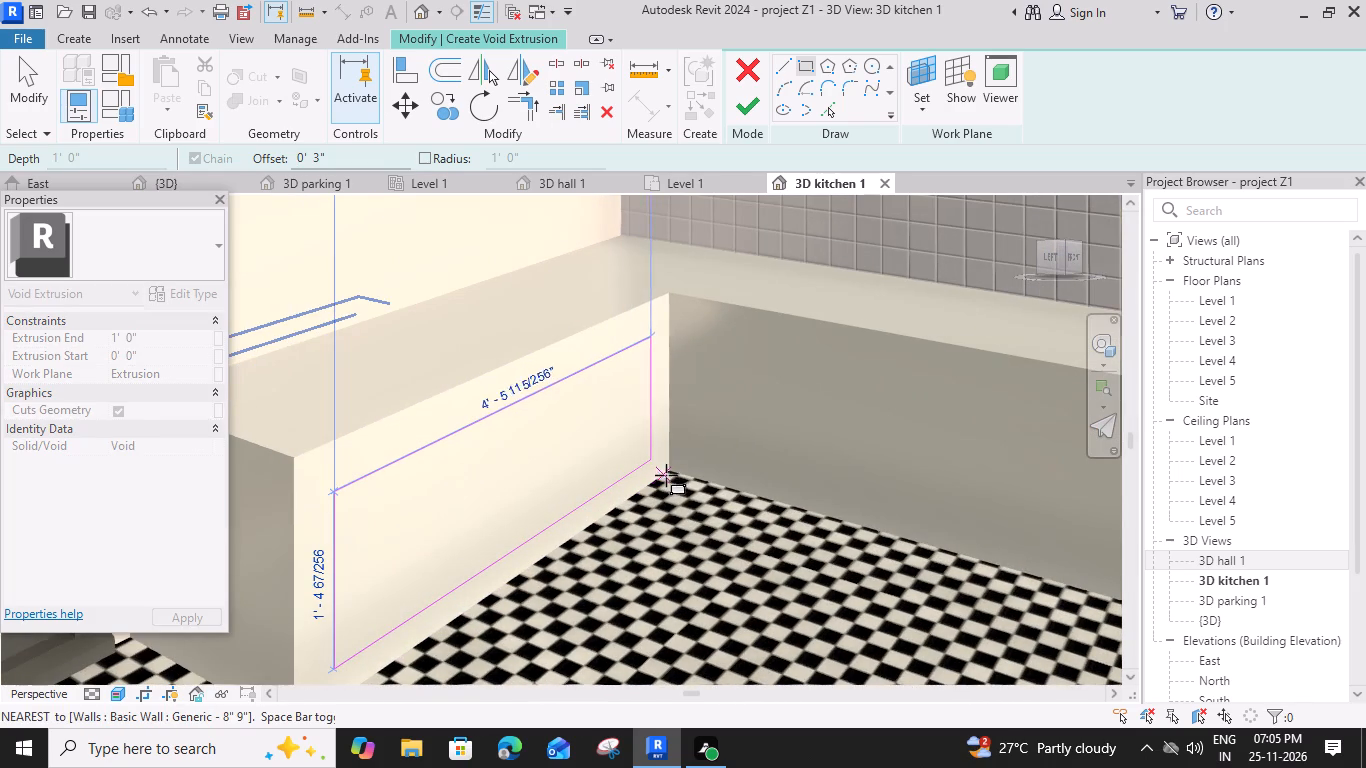
{"action": "left_click", "coordinate": [671, 470]}
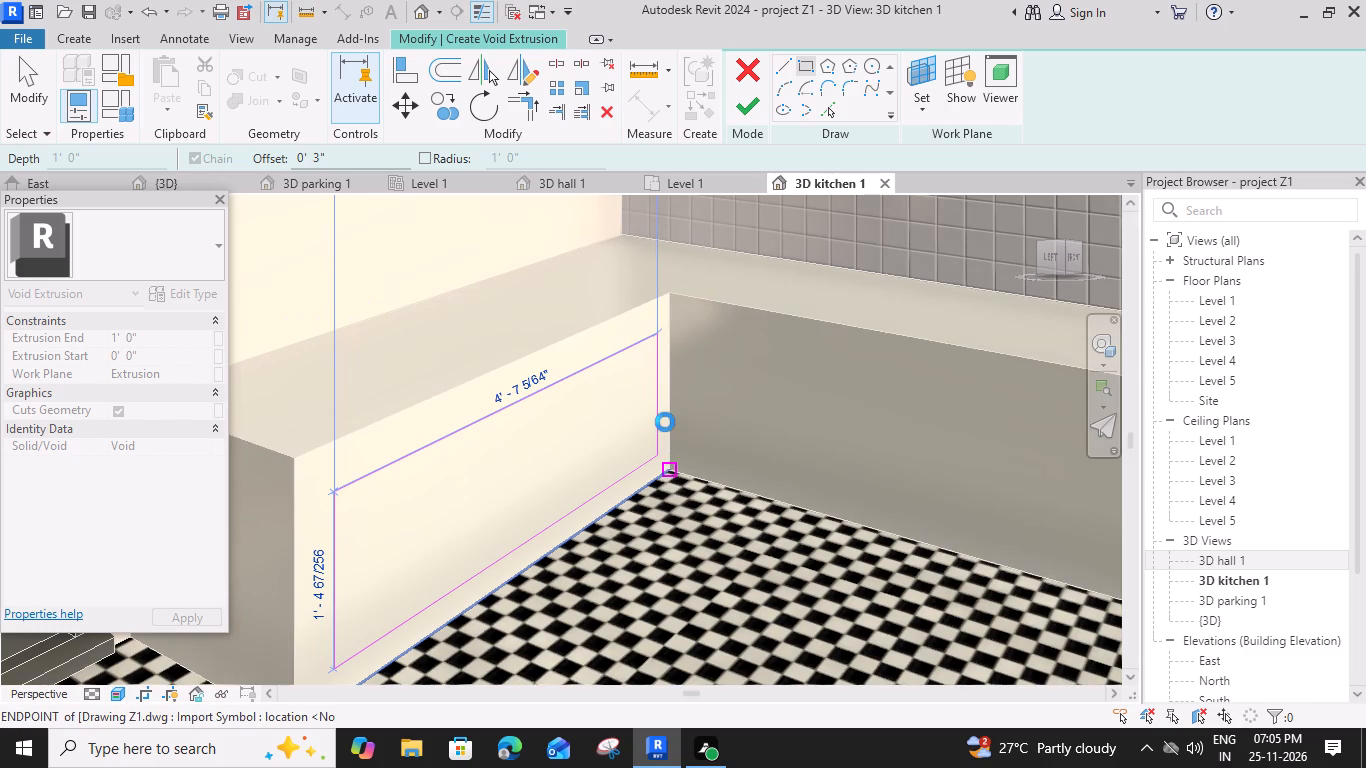
{"action": "left_click", "coordinate": [758, 100]}
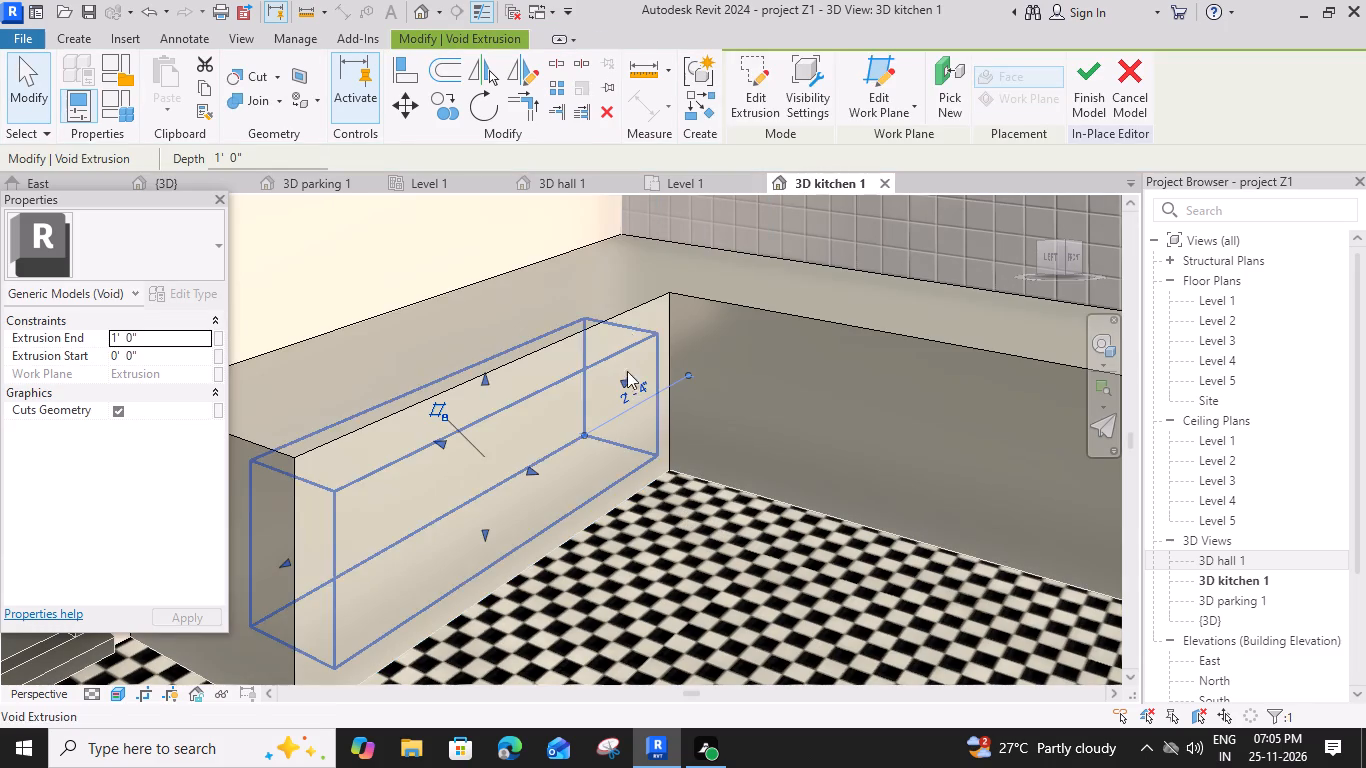
Stretch the void extrusion's depth both ways, from about -1 13/16" at its start to about 2' 2" at its end.
{"action": "left_click", "coordinate": [533, 473]}
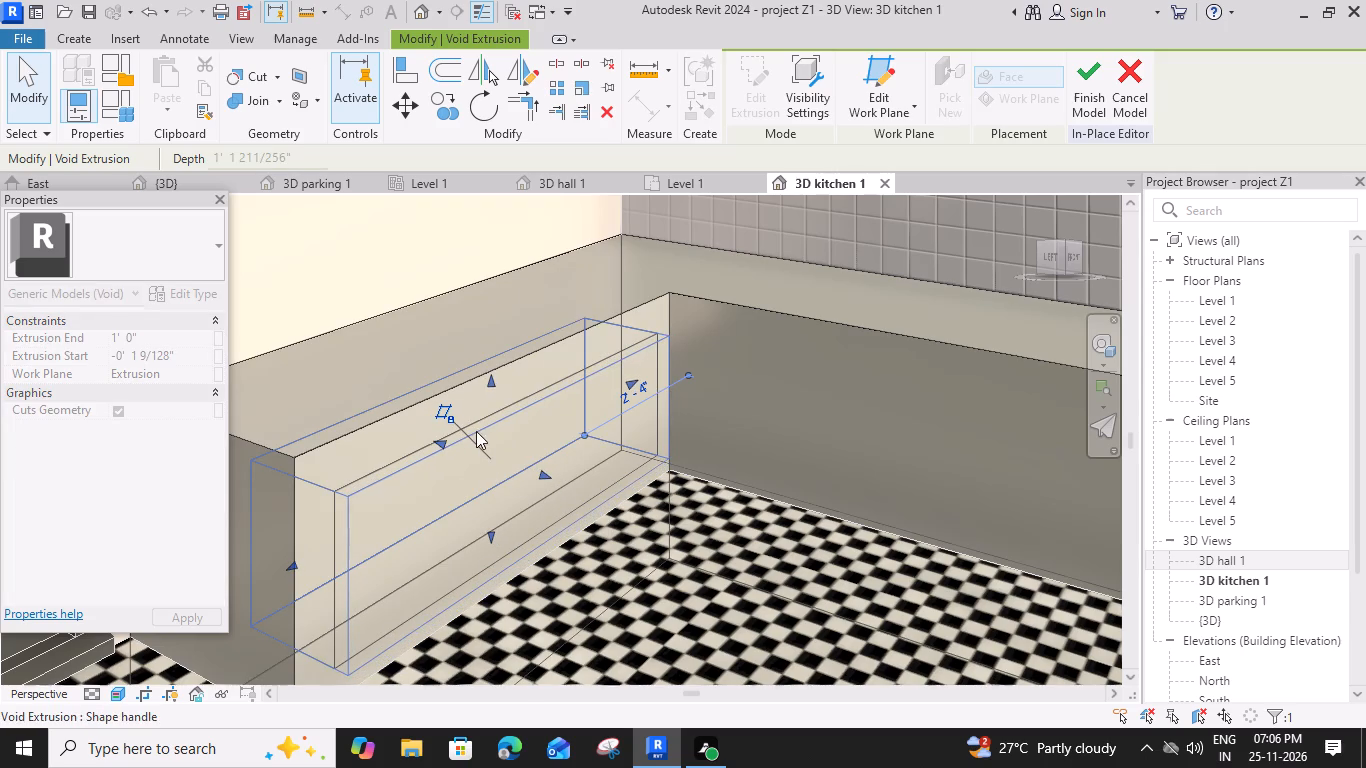
{"action": "left_click_drag", "start_coordinate": [439, 443], "coordinate": [383, 423]}
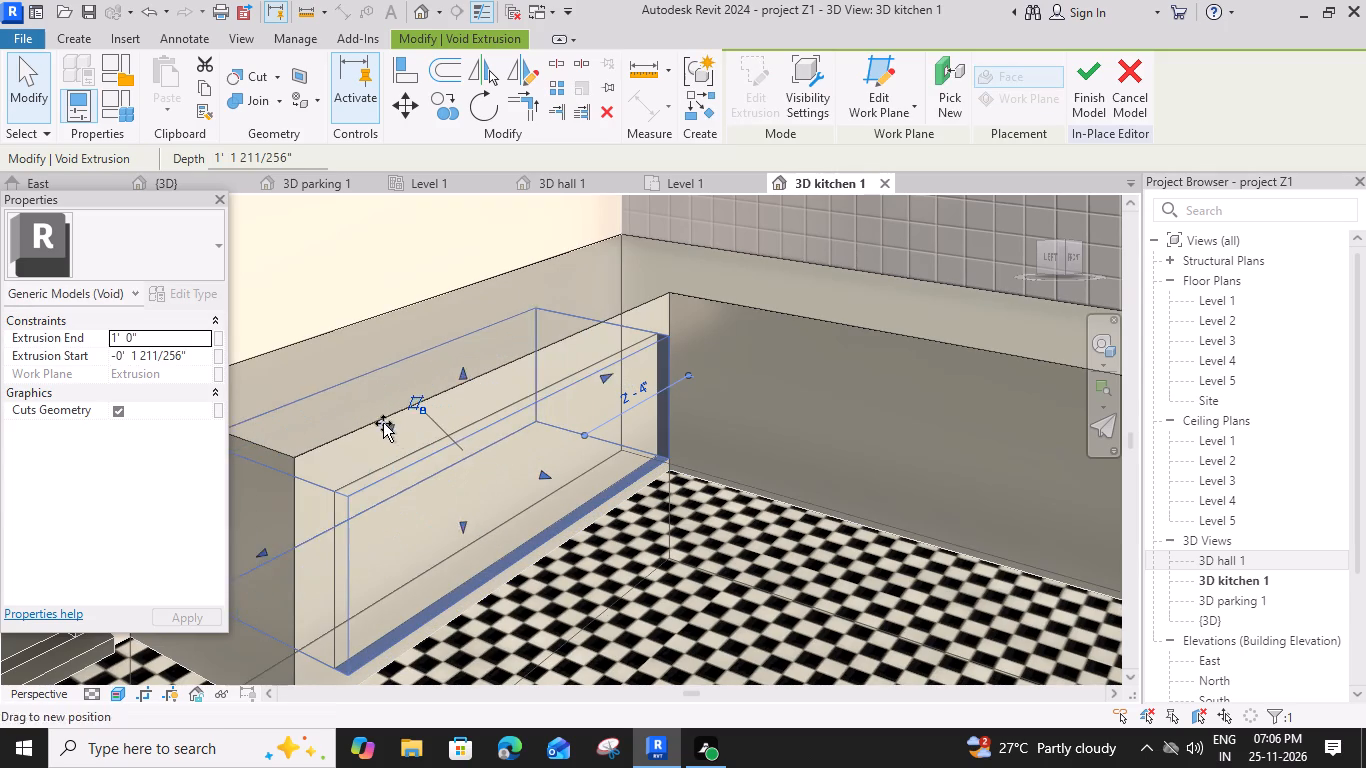
{"action": "left_click_drag", "start_coordinate": [383, 423], "coordinate": [367, 408]}
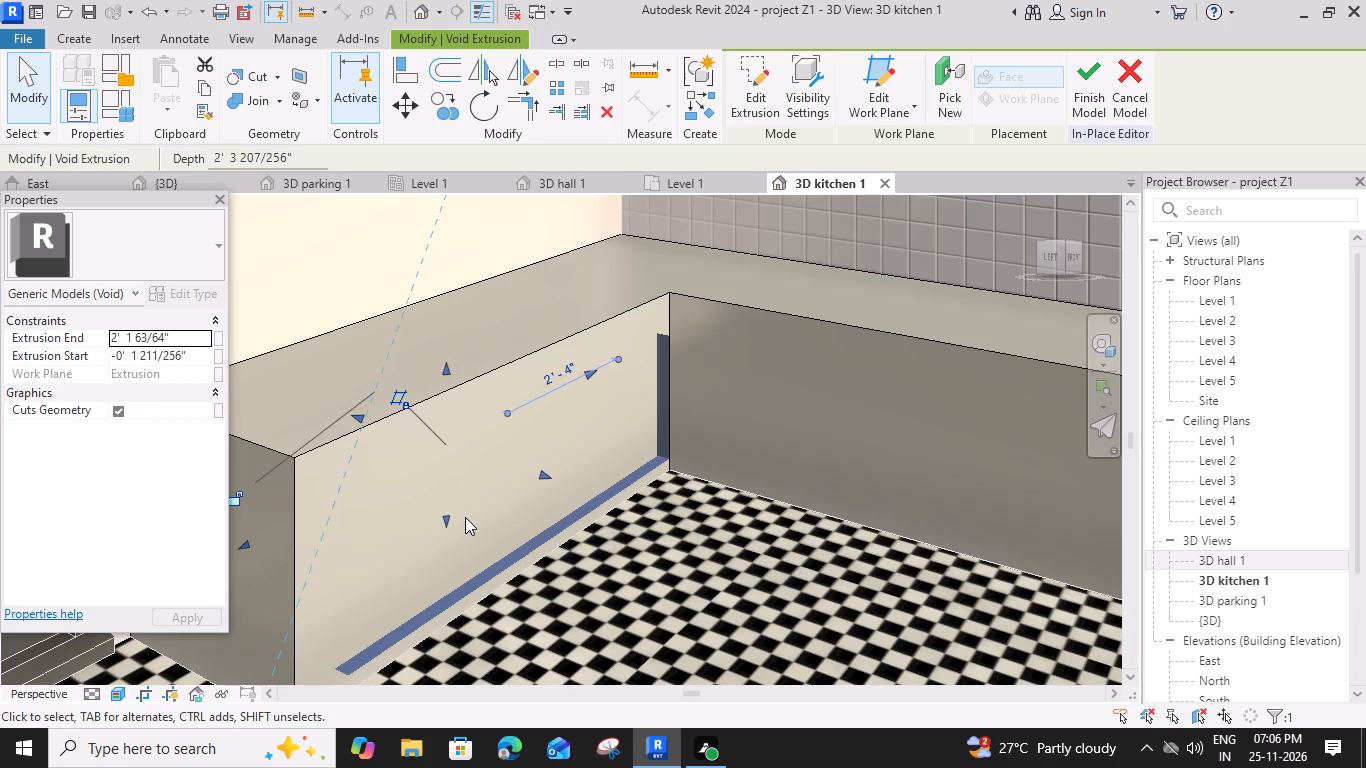
Stretch the void extrusion's end toward the window wall to about 2' 5 1/2".
{"action": "scroll", "coordinate": [458, 495], "scroll_direction": "down", "scroll_amount": 3}
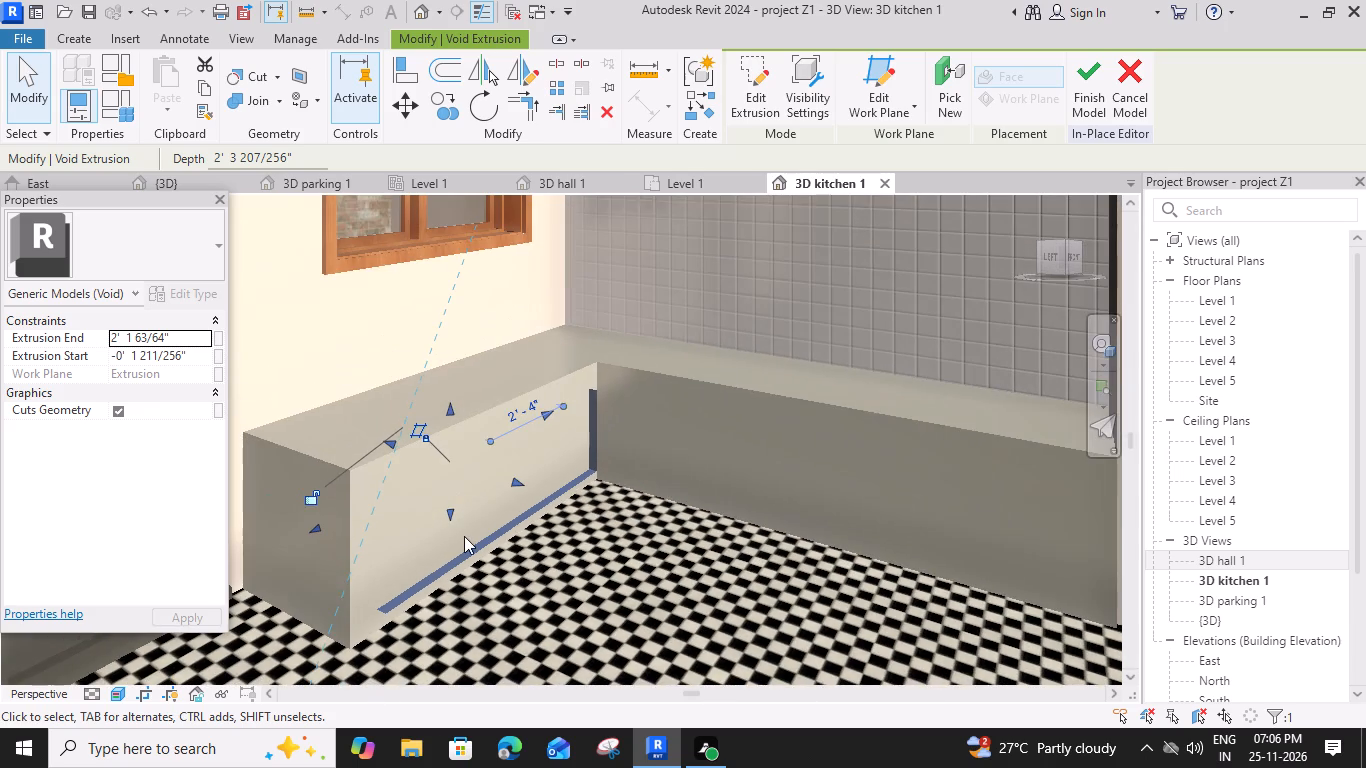
{"action": "middle_click_drag", "start_coordinate": [464, 536], "coordinate": [613, 709], "text": "shift"}
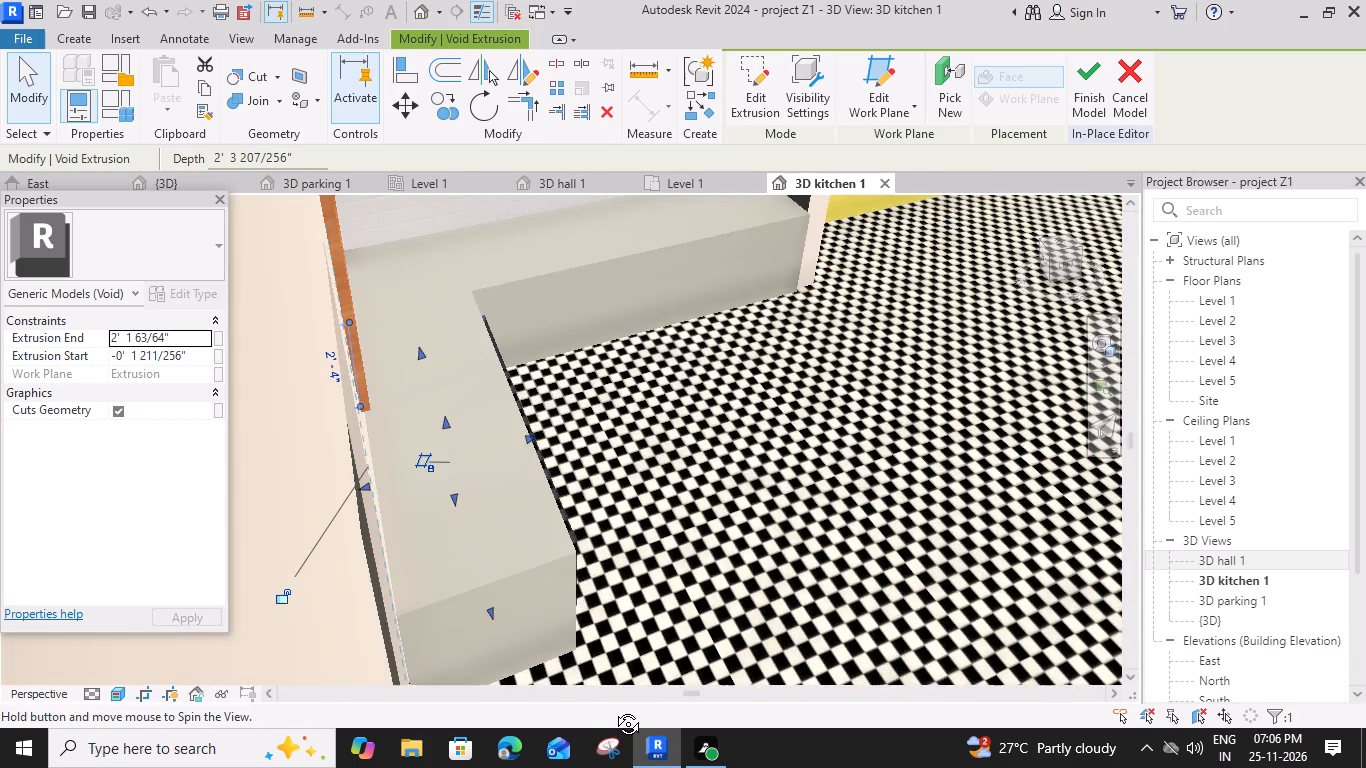
{"action": "middle_click_drag", "start_coordinate": [613, 709], "coordinate": [584, 750], "text": "shift"}
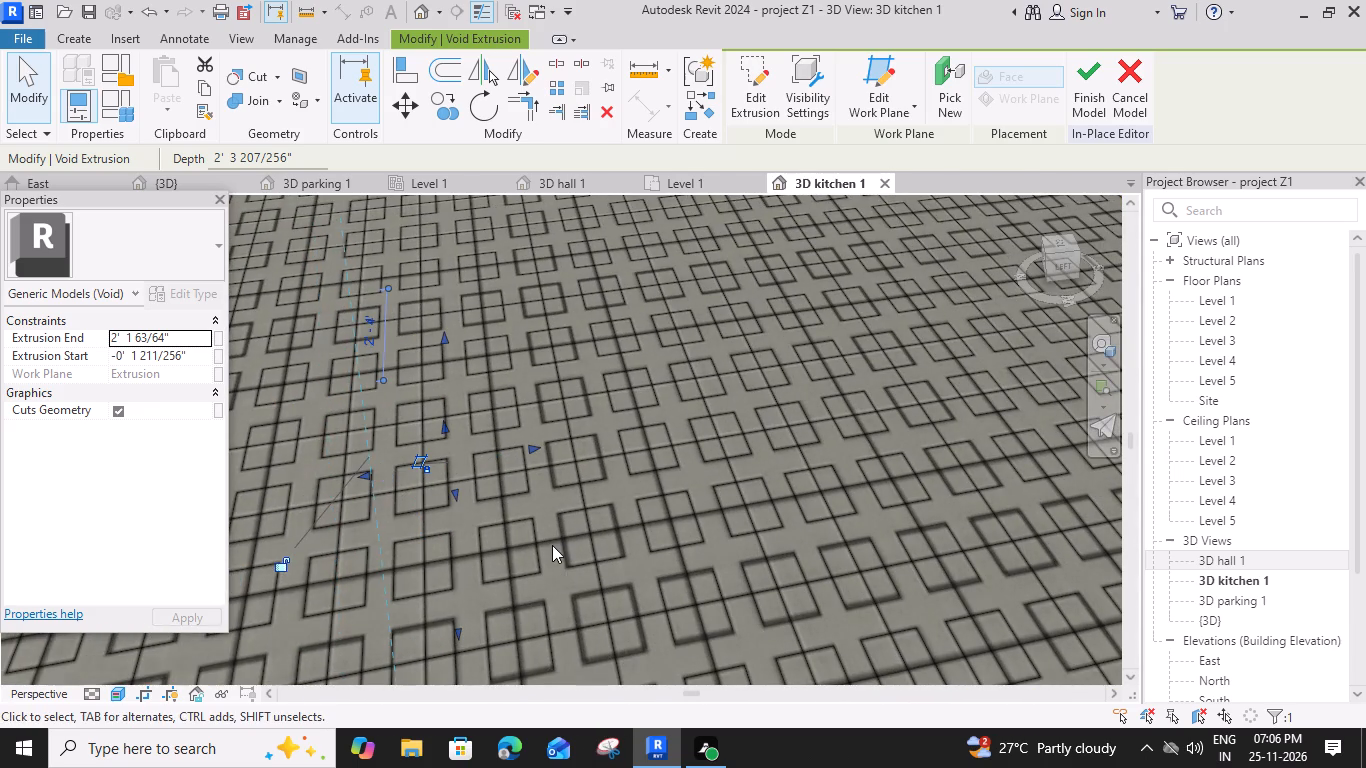
{"action": "scroll", "coordinate": [552, 545], "scroll_direction": "down", "scroll_amount": 10}
{"action": "middle_click_drag", "start_coordinate": [595, 488], "coordinate": [639, 444]}
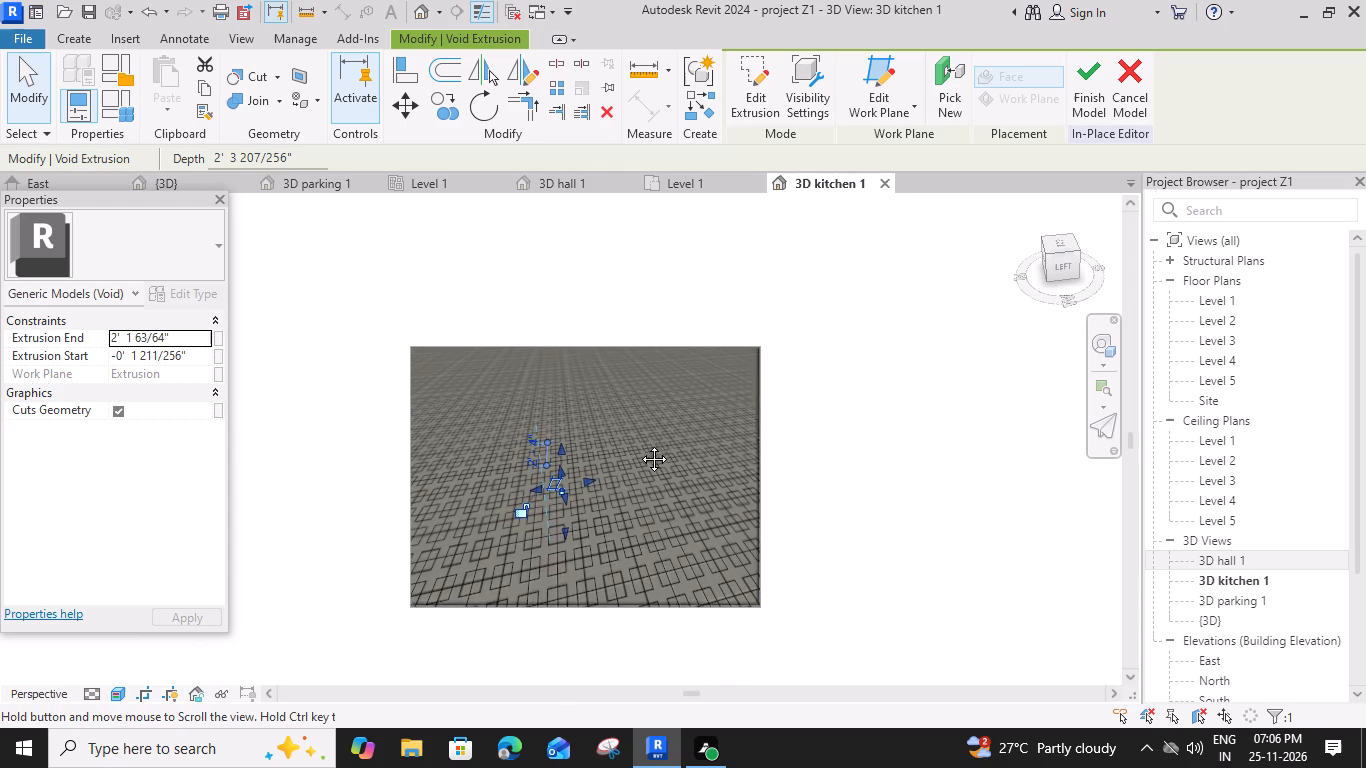
{"action": "middle_click_drag", "start_coordinate": [639, 444], "coordinate": [642, 440]}
{"action": "scroll", "coordinate": [546, 467], "scroll_direction": "up", "scroll_amount": 5}
{"action": "middle_click_drag", "start_coordinate": [602, 477], "coordinate": [601, 454], "text": "shift"}
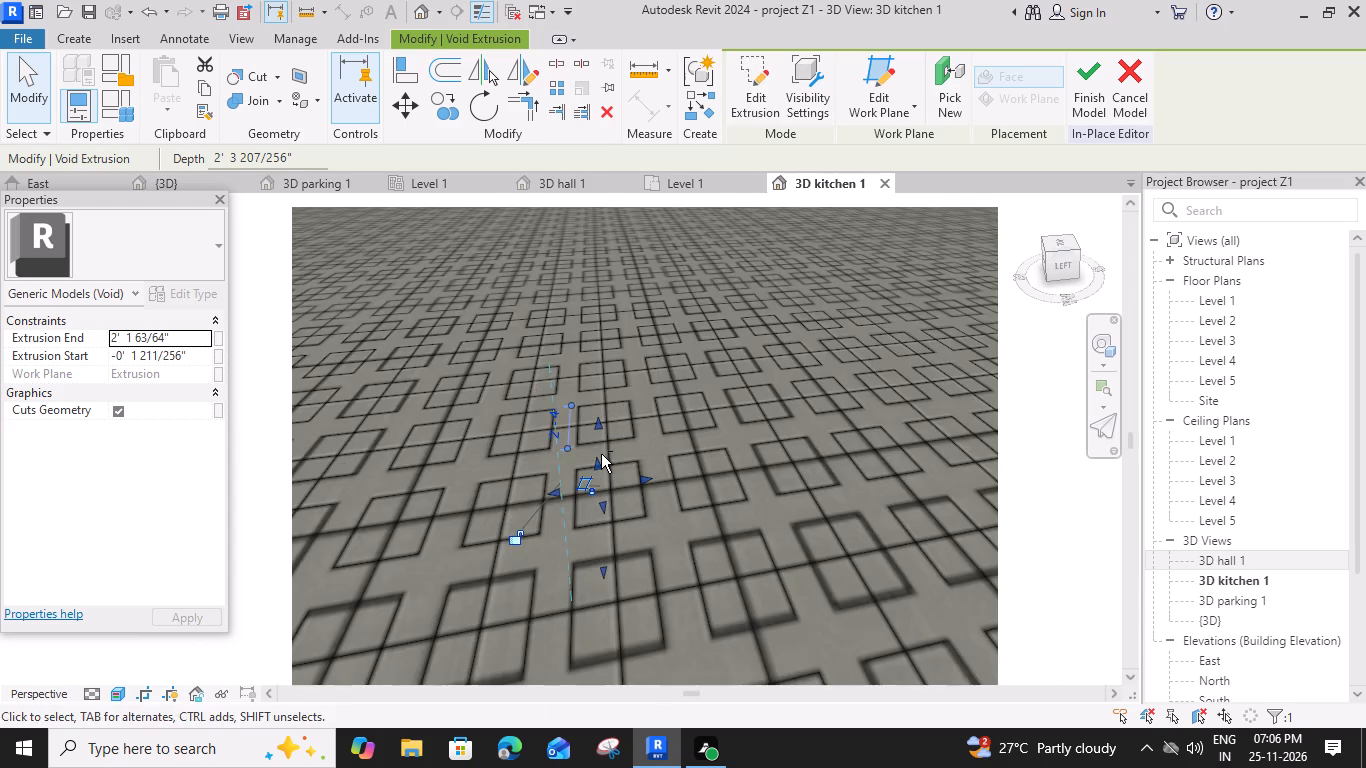
{"action": "scroll", "coordinate": [601, 454], "scroll_direction": "down", "scroll_amount": 5}
{"action": "scroll", "coordinate": [601, 454], "scroll_direction": "up", "scroll_amount": 5}
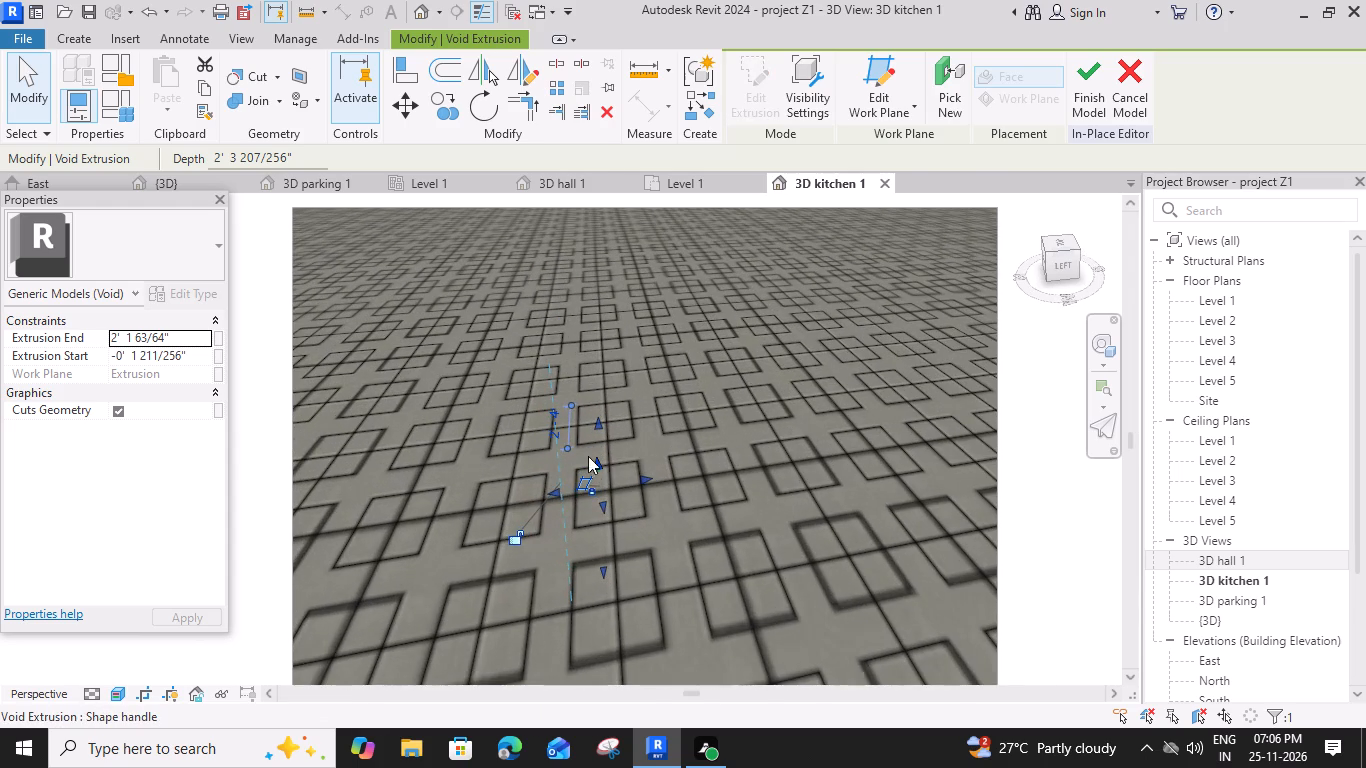
{"action": "middle_click_drag", "start_coordinate": [518, 427], "coordinate": [435, 423], "text": "shift"}
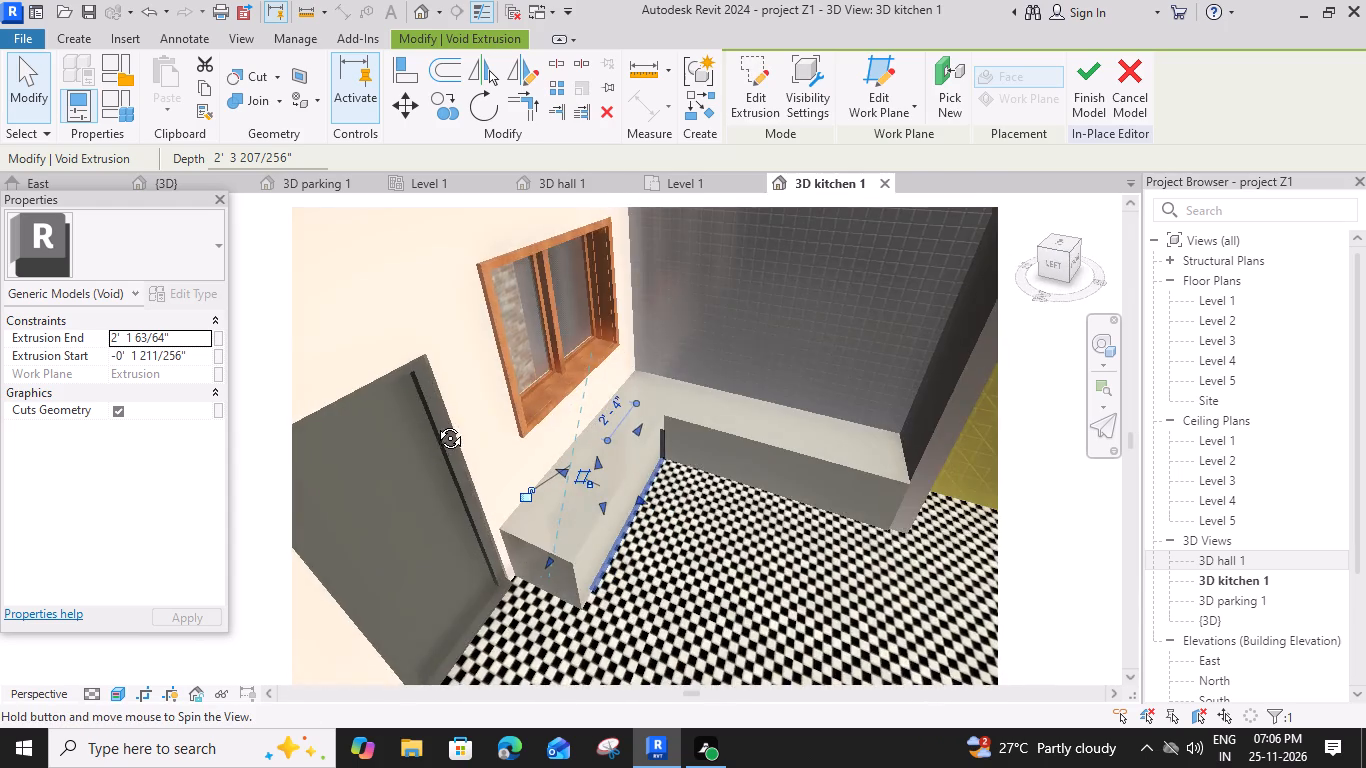
{"action": "middle_click_drag", "start_coordinate": [435, 423], "coordinate": [458, 468], "text": "shift"}
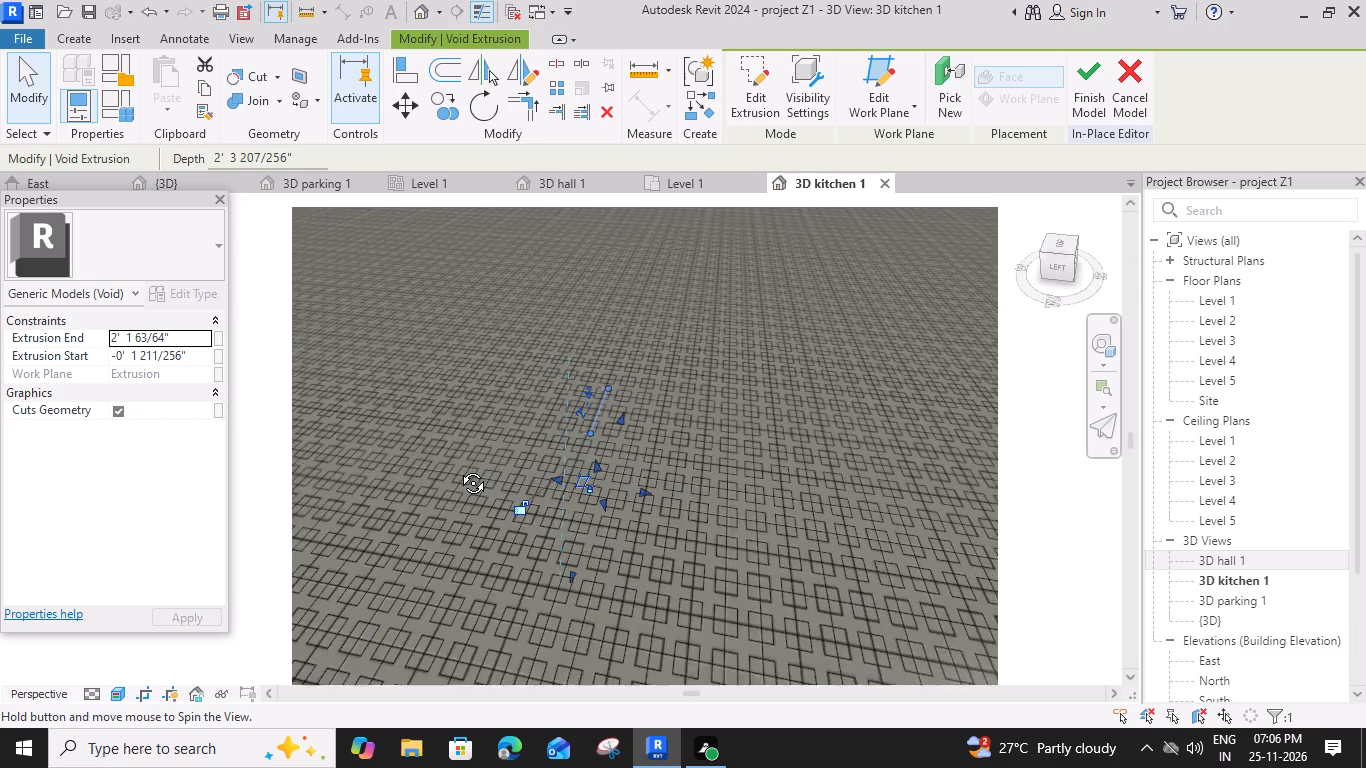
{"action": "middle_click_drag", "start_coordinate": [458, 468], "coordinate": [451, 468], "text": "shift"}
{"action": "scroll", "coordinate": [573, 488], "scroll_direction": "down", "scroll_amount": 1}
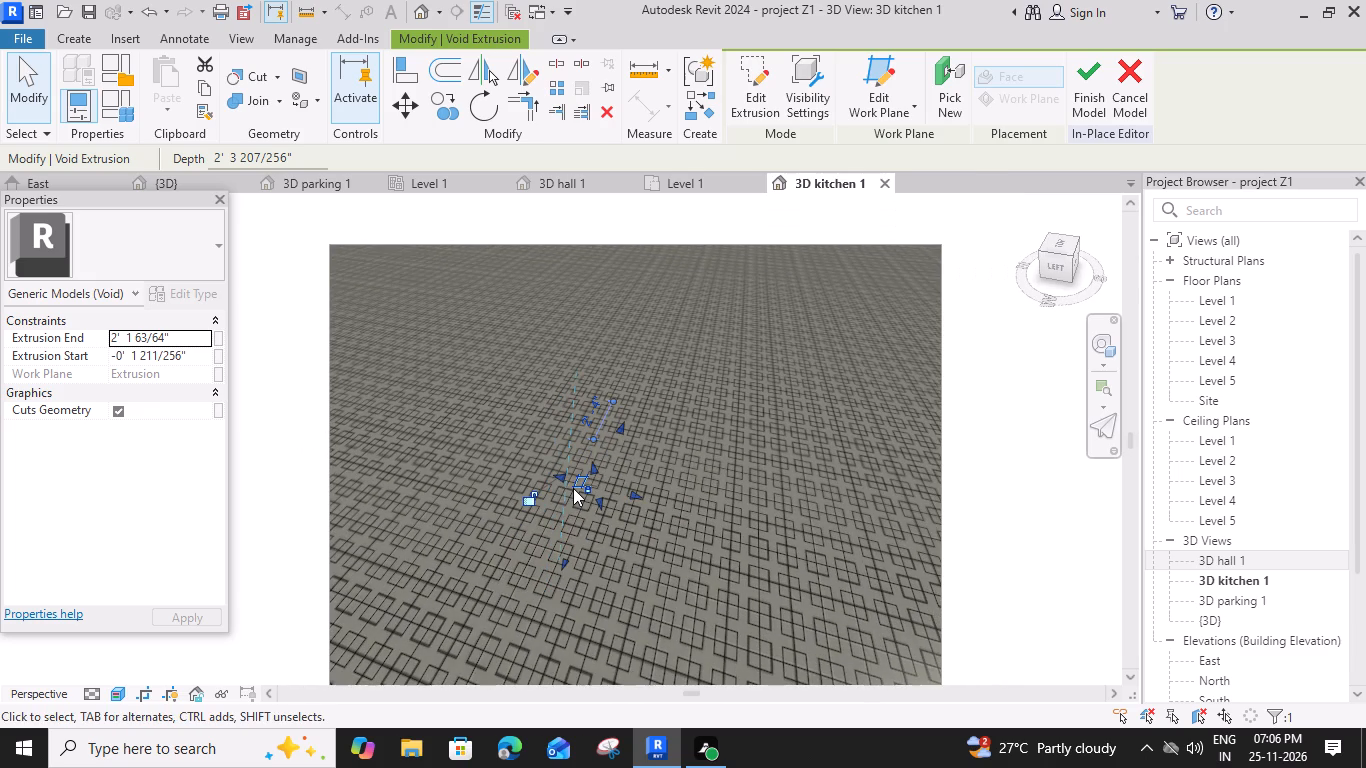
{"action": "middle_click_drag", "start_coordinate": [580, 490], "coordinate": [599, 503]}
{"action": "middle_click_drag", "start_coordinate": [697, 492], "coordinate": [670, 446], "text": "shift"}
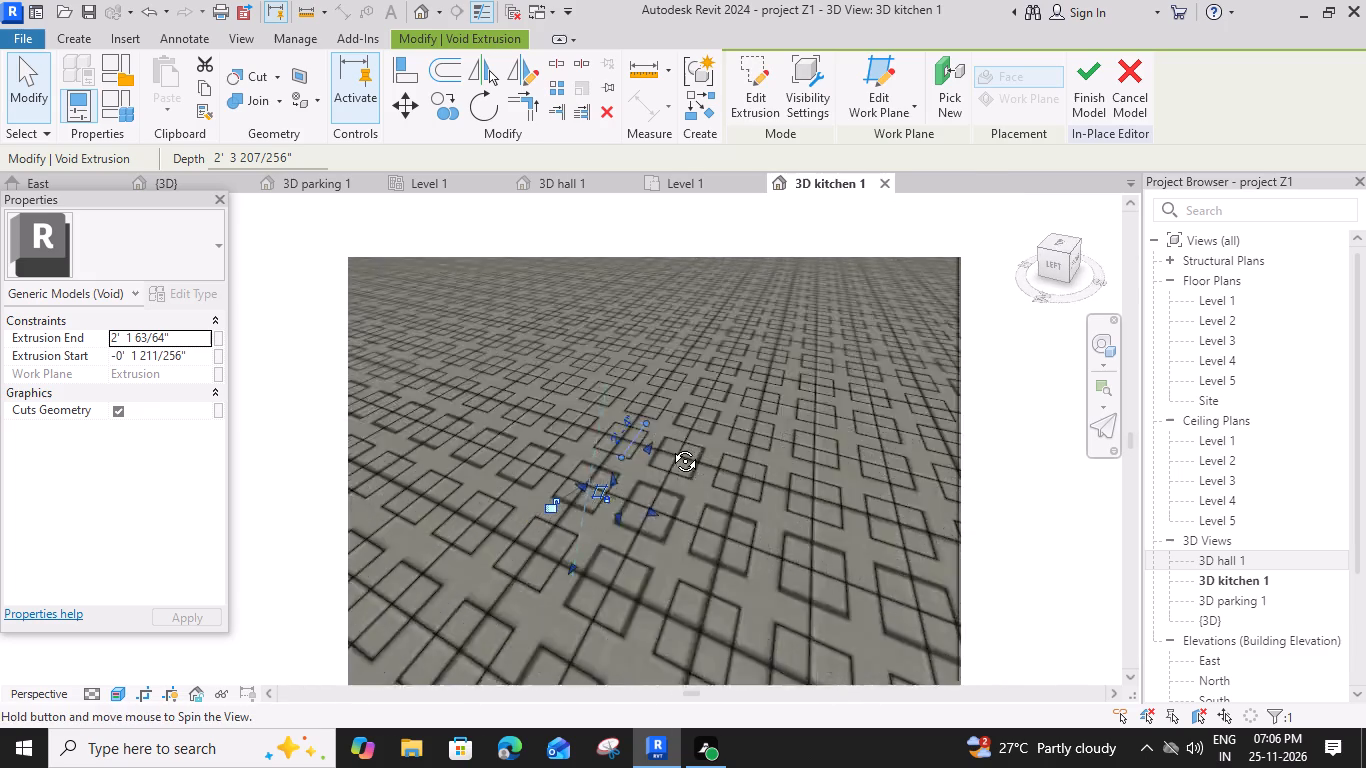
{"action": "middle_click_drag", "start_coordinate": [670, 446], "coordinate": [849, 582], "text": "shift"}
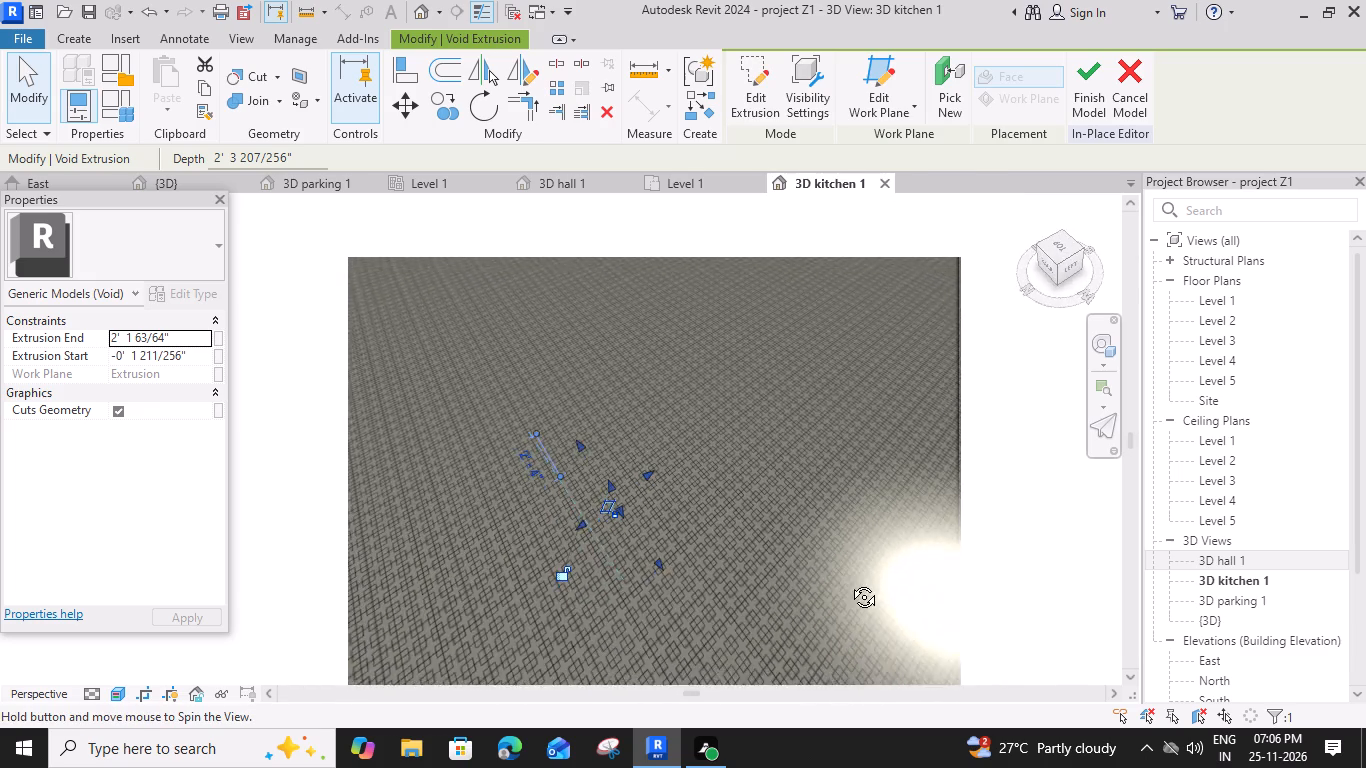
{"action": "middle_click_drag", "start_coordinate": [849, 582], "coordinate": [553, 535], "text": "shift"}
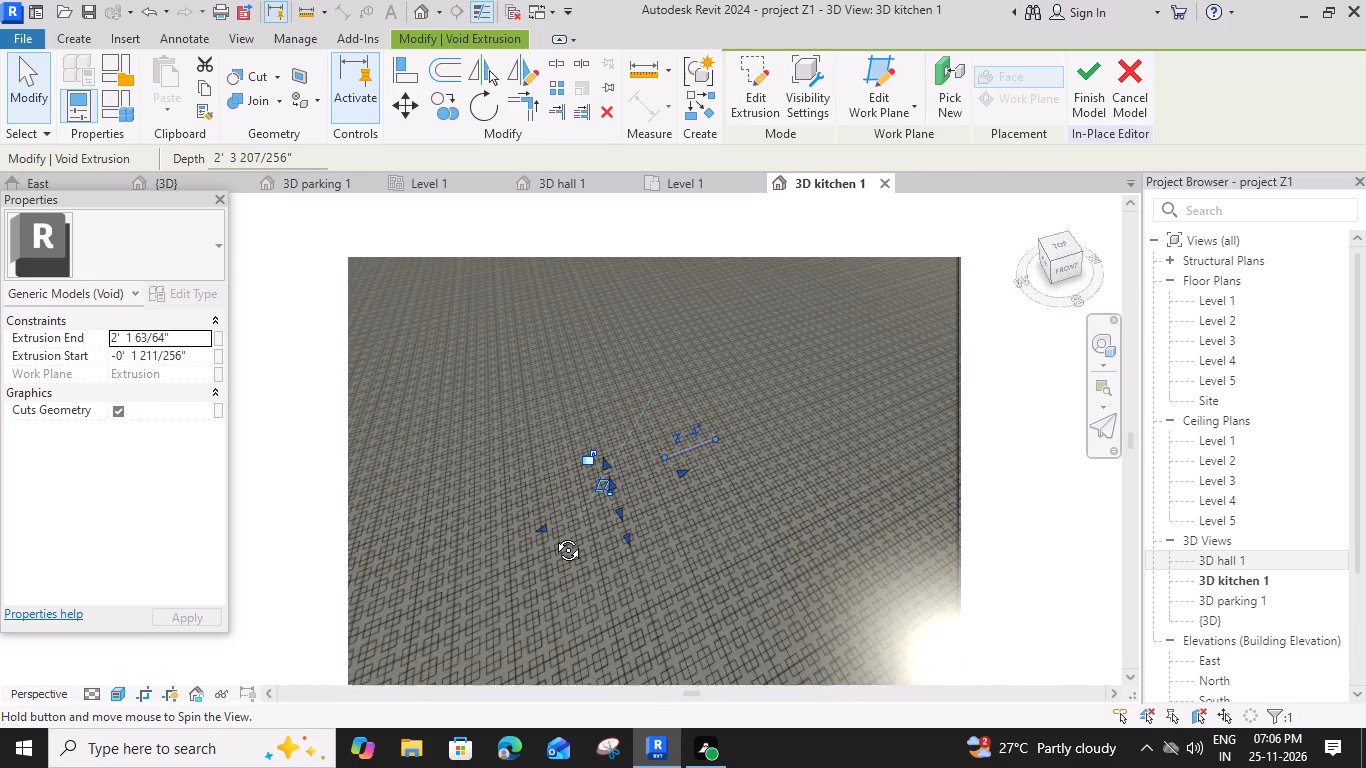
{"action": "middle_click_drag", "start_coordinate": [553, 535], "coordinate": [694, 447], "text": "shift"}
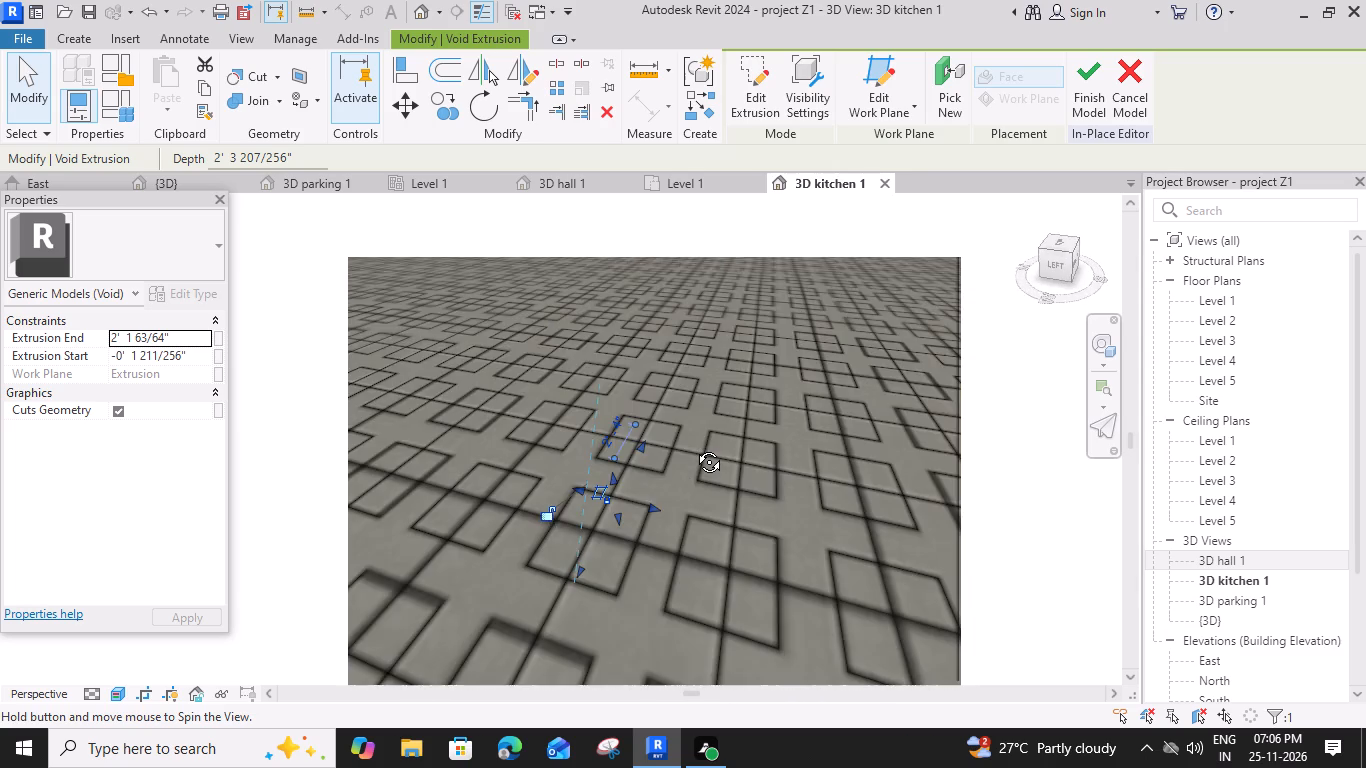
{"action": "middle_click_drag", "start_coordinate": [694, 447], "coordinate": [590, 425], "text": "shift"}
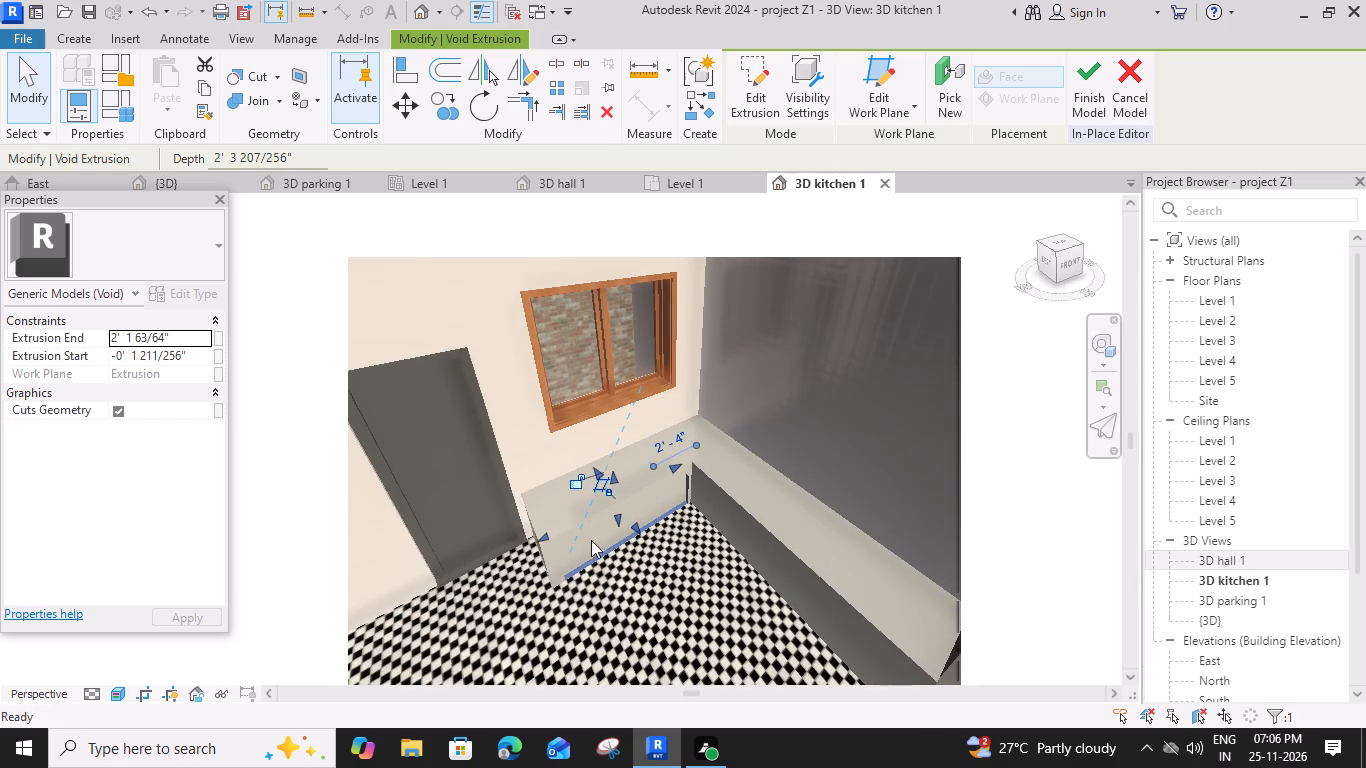
{"action": "scroll", "coordinate": [606, 480], "scroll_direction": "up", "scroll_amount": 4}
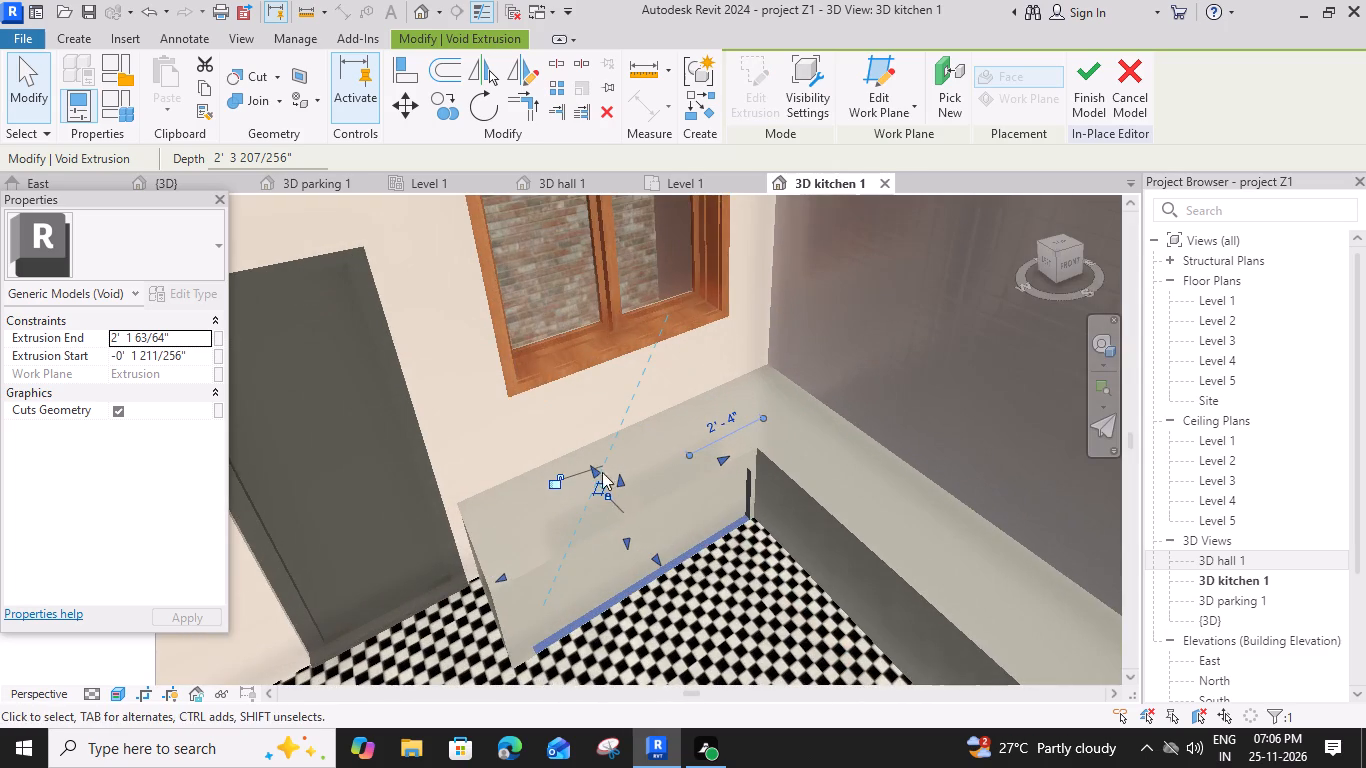
{"action": "scroll", "coordinate": [595, 461], "scroll_direction": "up", "scroll_amount": 4}
{"action": "left_click", "coordinate": [596, 480]}
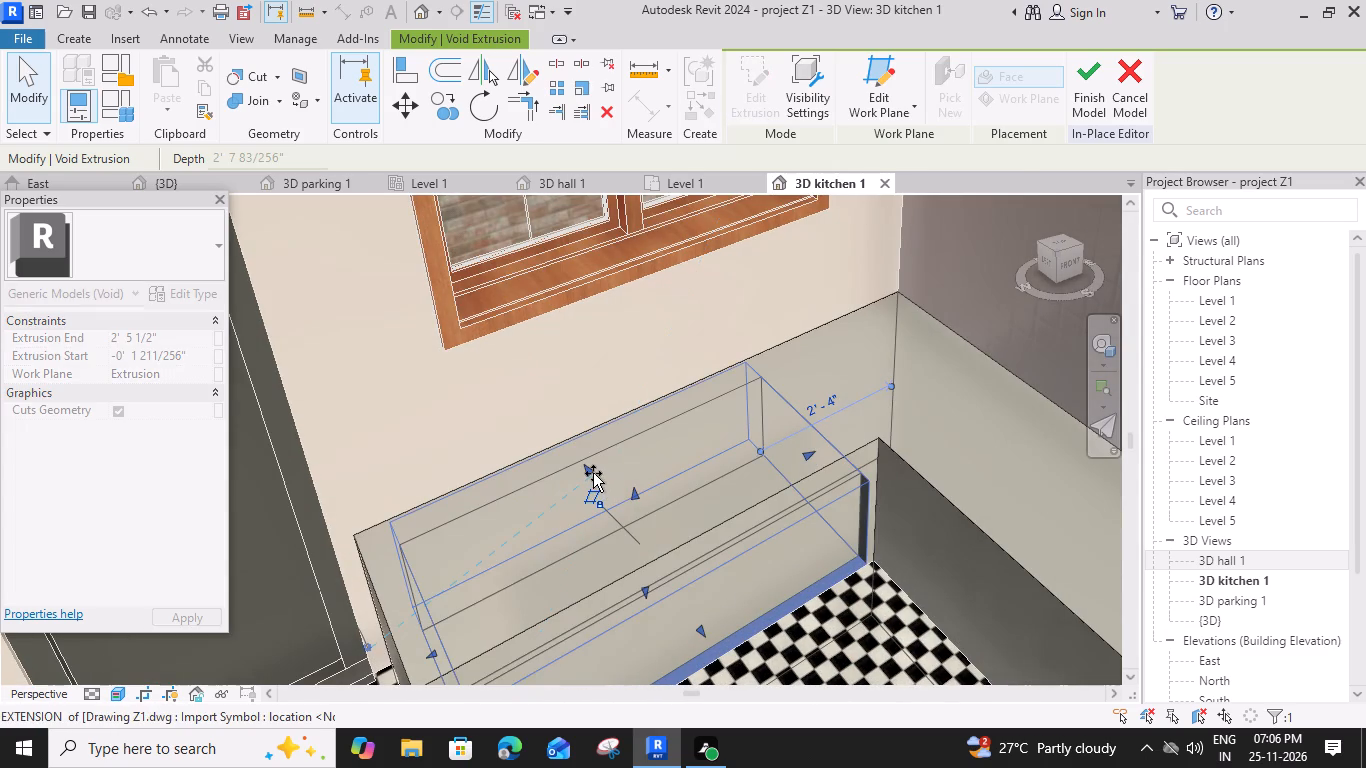
Finish the in-place model of the kitchen counter and bring the whole kitchen camera view into sight.
{"action": "left_click", "coordinate": [1094, 85]}
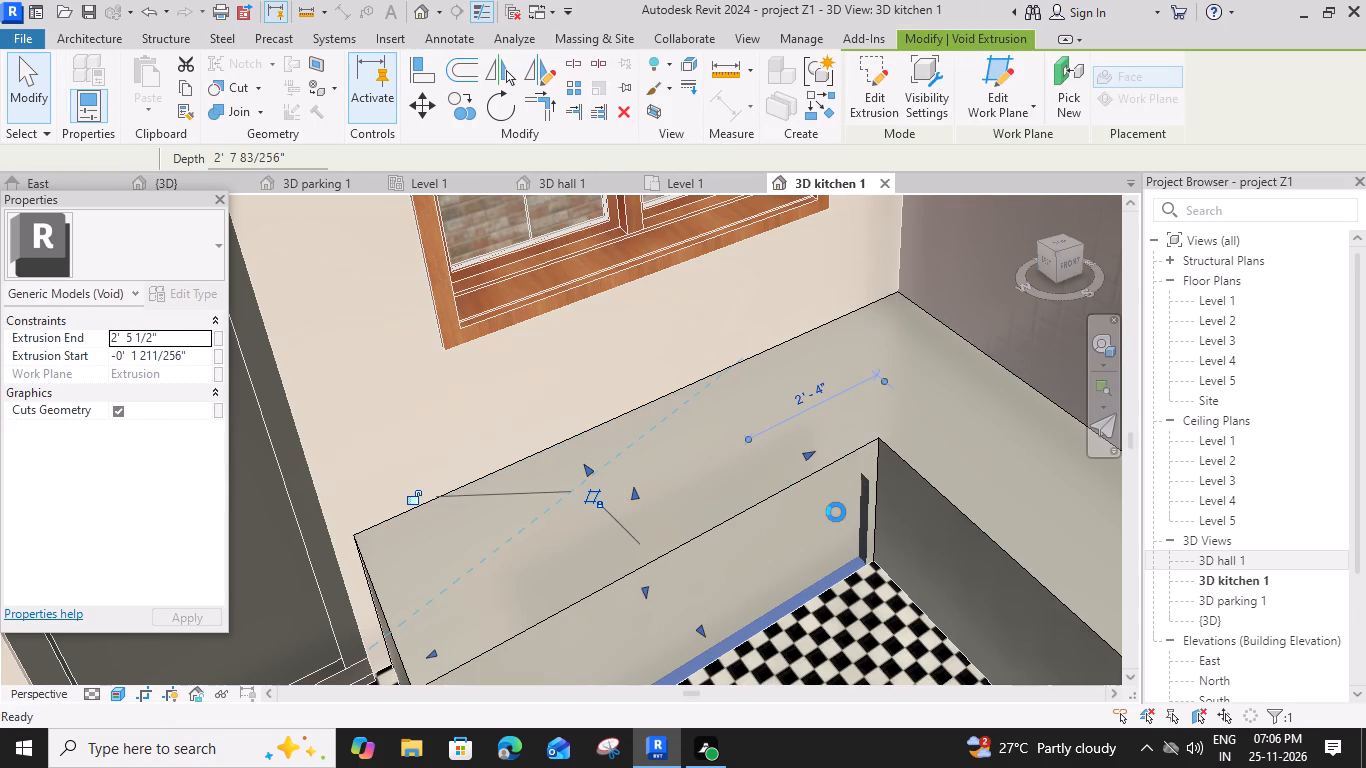
{"action": "scroll", "coordinate": [836, 506], "scroll_direction": "down", "scroll_amount": 3}
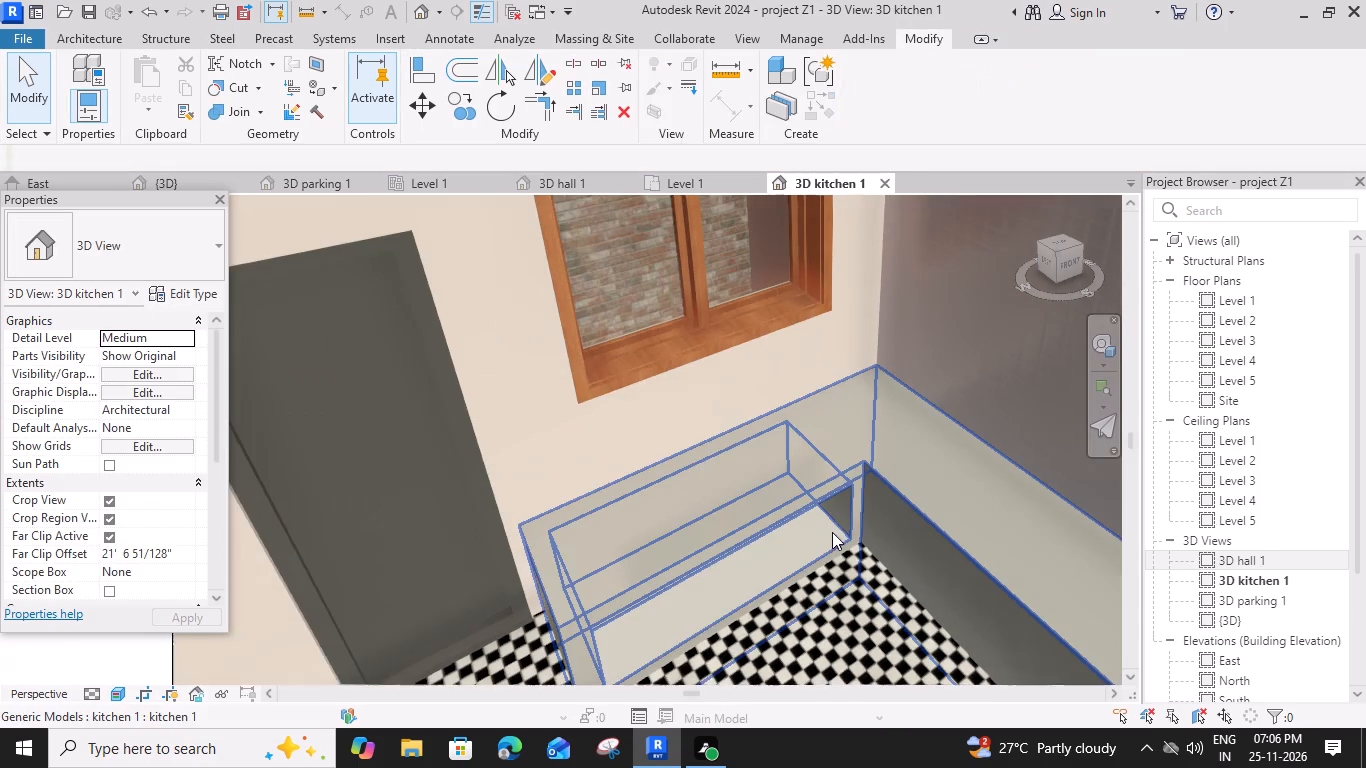
{"action": "scroll", "coordinate": [830, 524], "scroll_direction": "down", "scroll_amount": 4}
{"action": "middle_click_drag", "start_coordinate": [859, 559], "coordinate": [686, 464]}
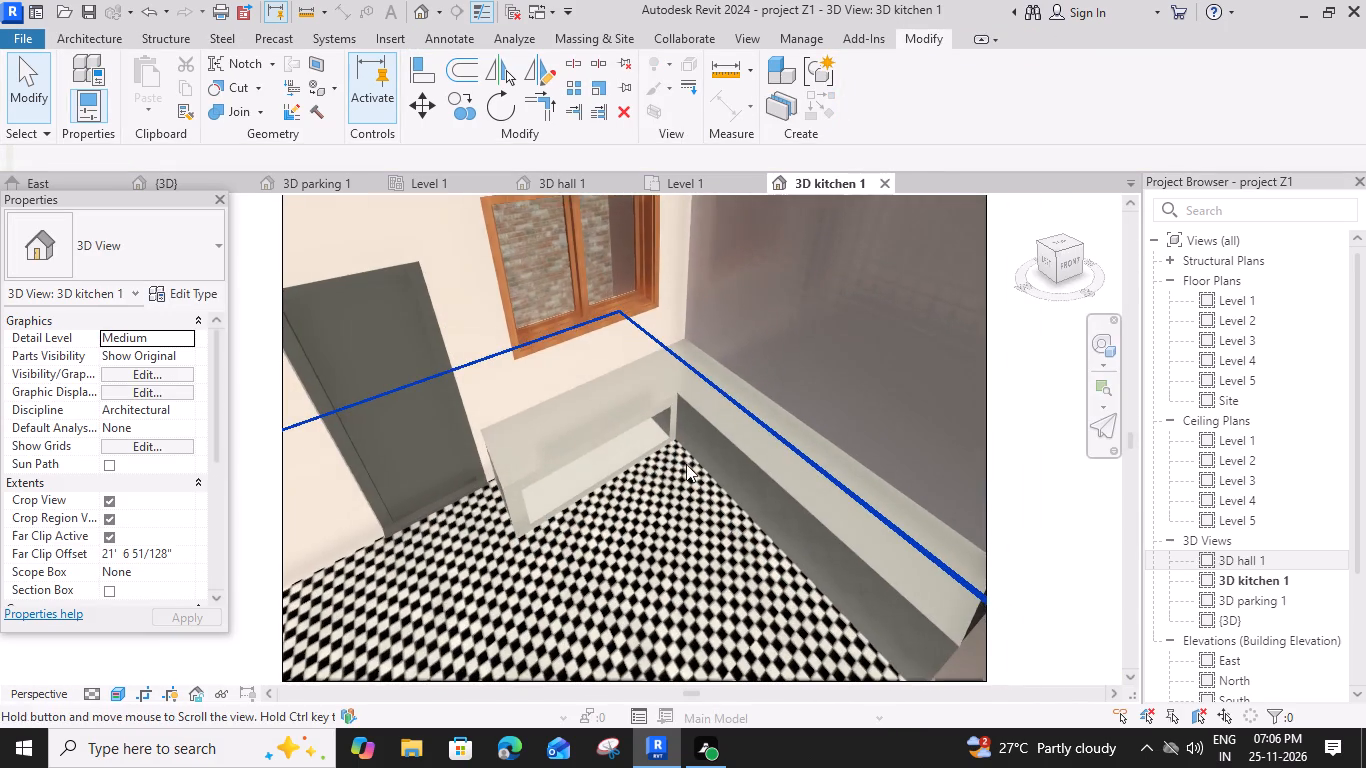
{"action": "scroll", "coordinate": [687, 464], "scroll_direction": "down", "scroll_amount": 4}
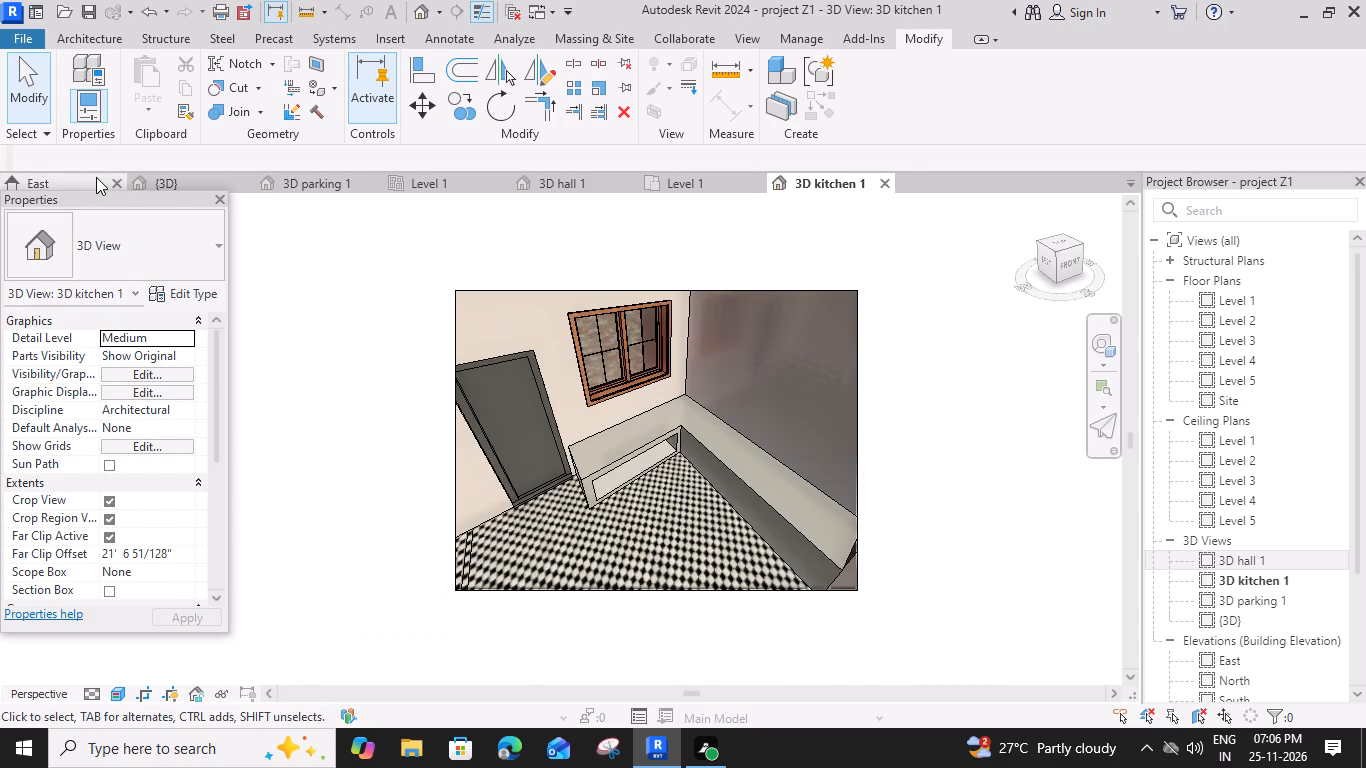
Go to the Level 1 floor plan around the kitchen and close the other open Level 1 view.
{"action": "left_click", "coordinate": [191, 182]}
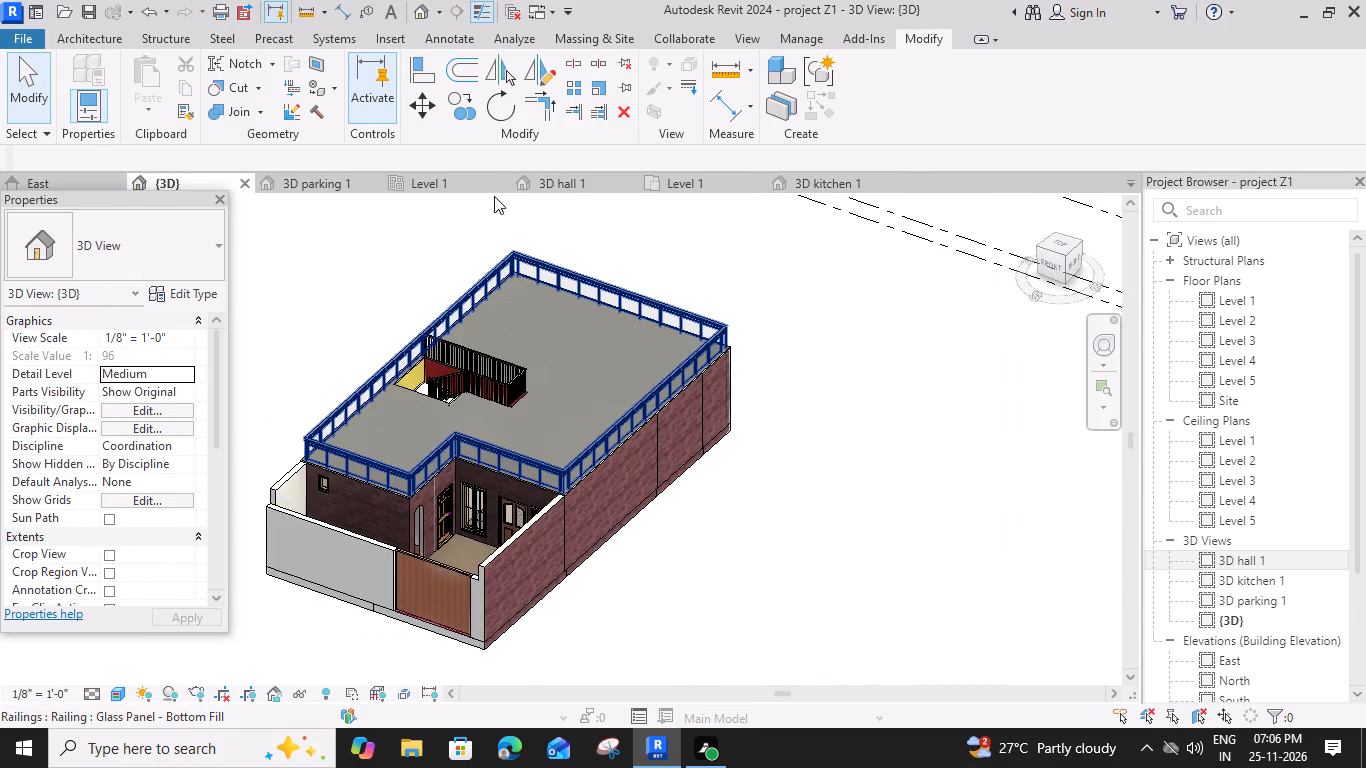
{"action": "left_click", "coordinate": [703, 182]}
{"action": "scroll", "coordinate": [596, 341], "scroll_direction": "down", "scroll_amount": 8}
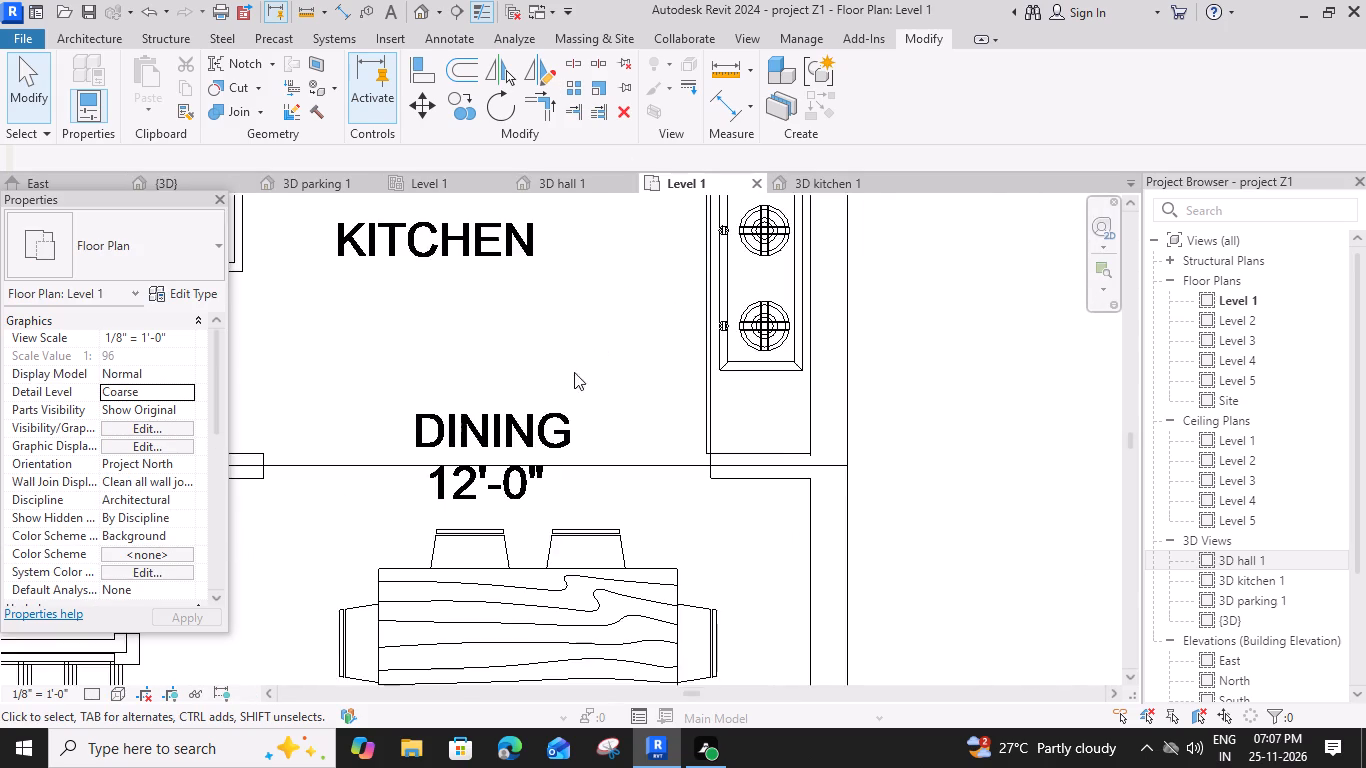
{"action": "scroll", "coordinate": [574, 372], "scroll_direction": "down", "scroll_amount": 1}
{"action": "left_click", "coordinate": [501, 182]}
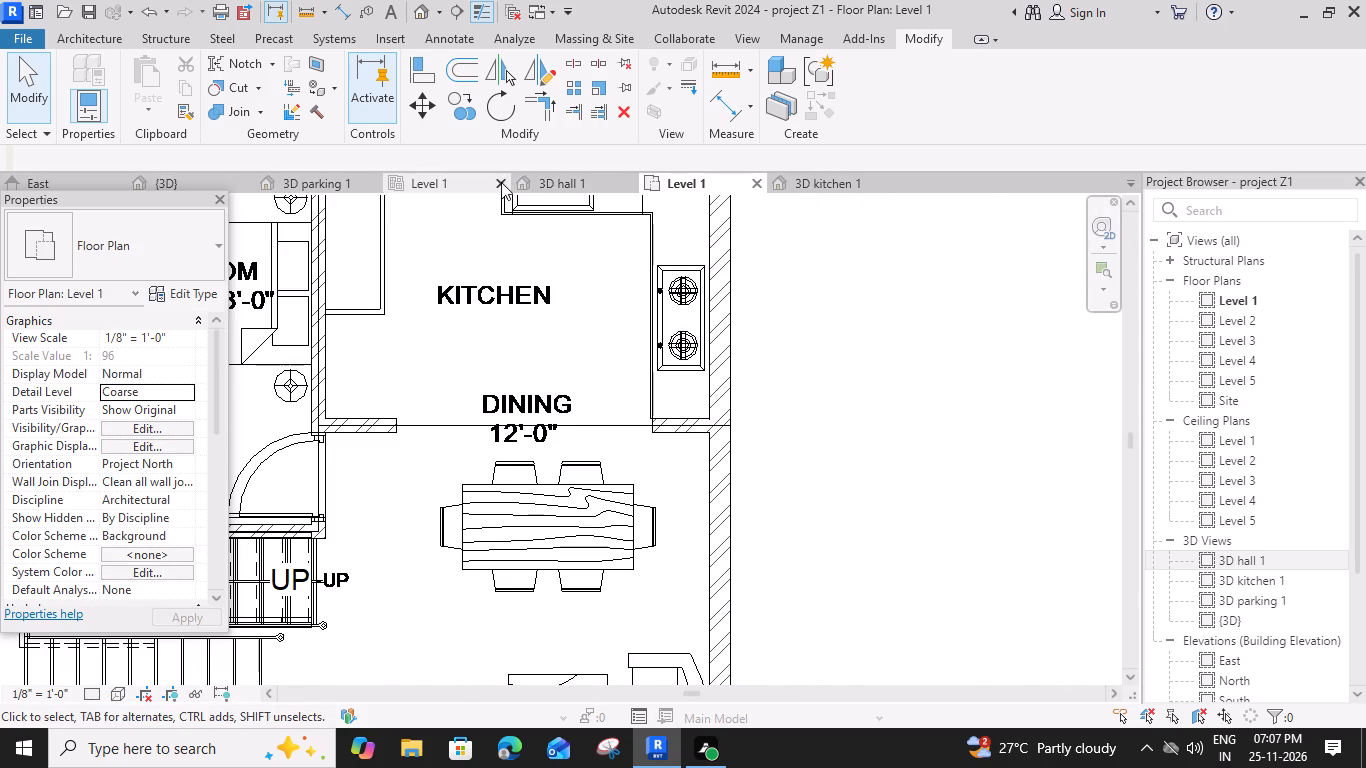
Move the 3D kitchen 1 camera's eye point in the Level 1 floor plan to the kitchen's bedroom-side corner near the dining area, and check its view.
{"action": "left_click", "coordinate": [673, 176]}
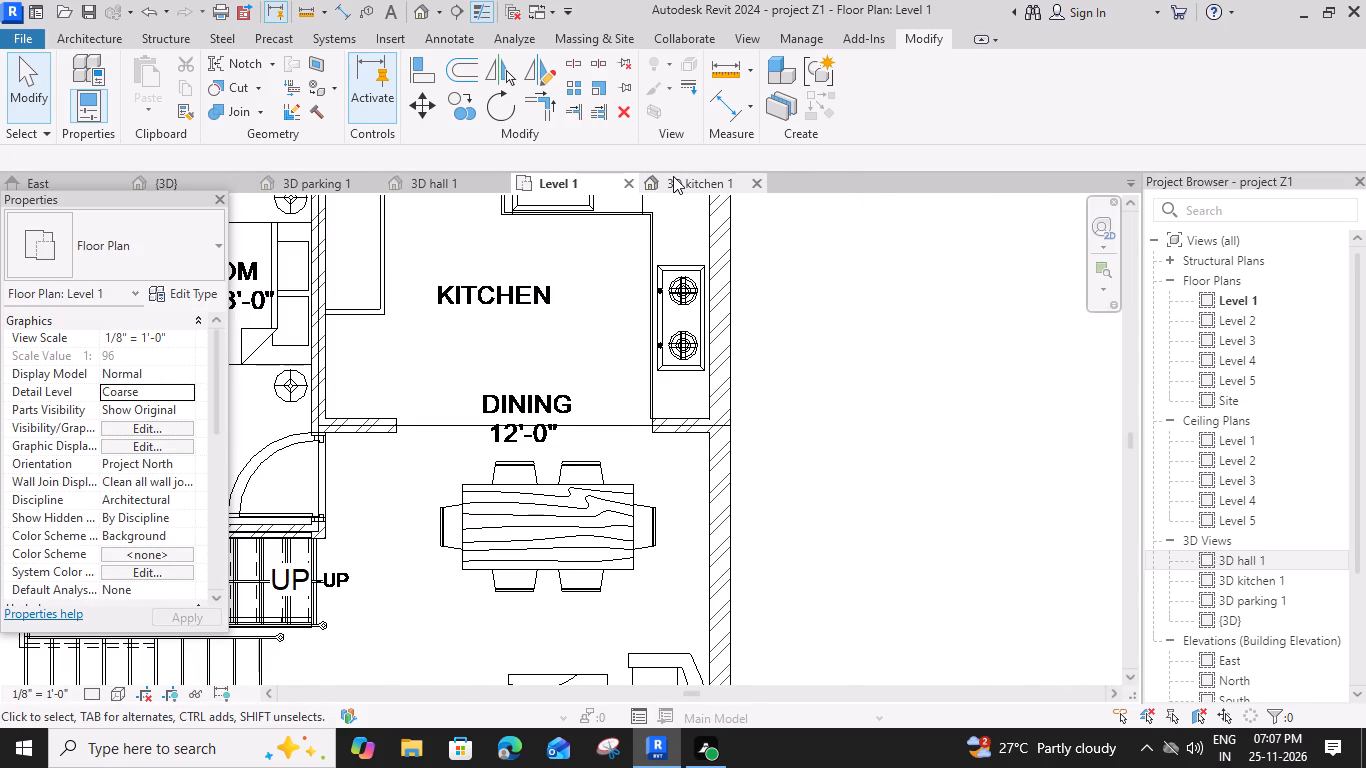
{"action": "left_click", "coordinate": [855, 336]}
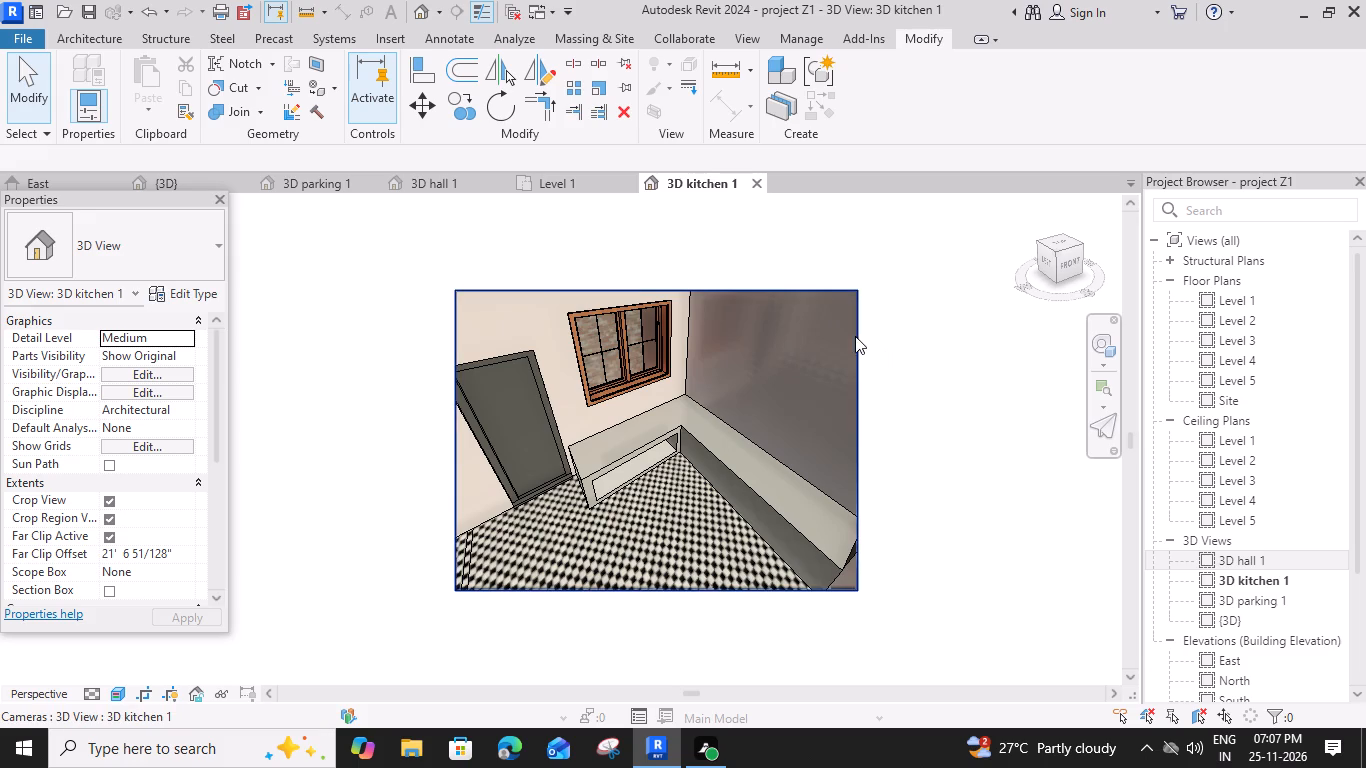
{"action": "left_click", "coordinate": [544, 177]}
{"action": "scroll", "coordinate": [597, 398], "scroll_direction": "down", "scroll_amount": 3}
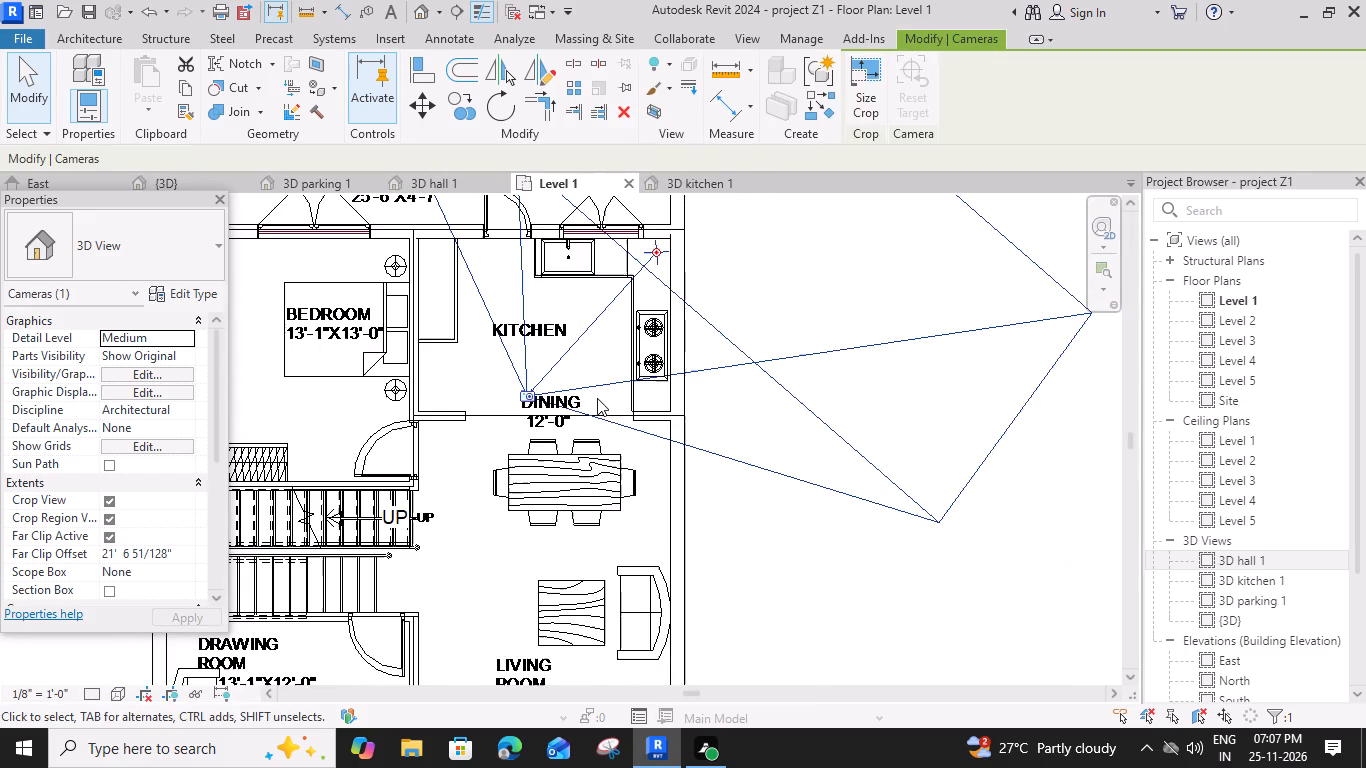
{"action": "scroll", "coordinate": [532, 429], "scroll_direction": "down", "scroll_amount": 4}
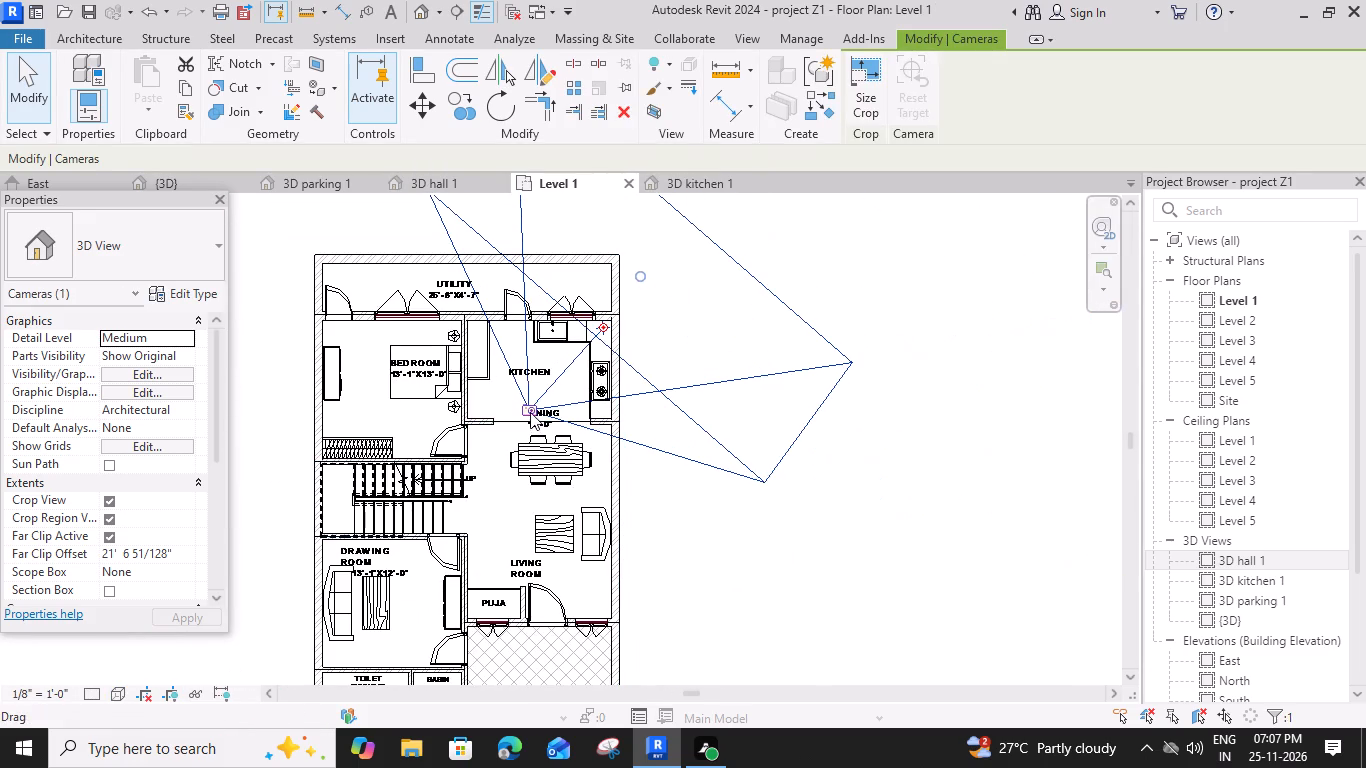
{"action": "left_click_drag", "start_coordinate": [530, 412], "coordinate": [480, 413]}
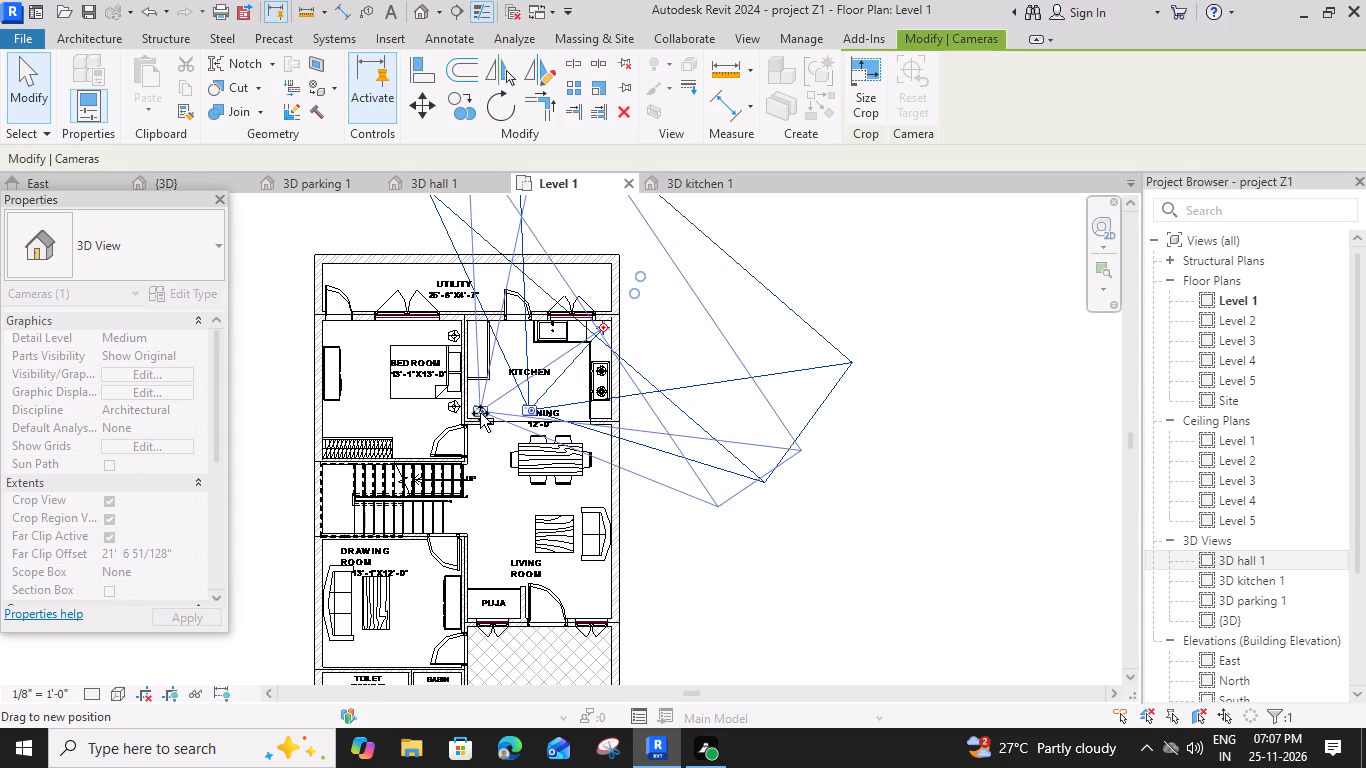
{"action": "left_click_drag", "start_coordinate": [480, 413], "coordinate": [479, 413]}
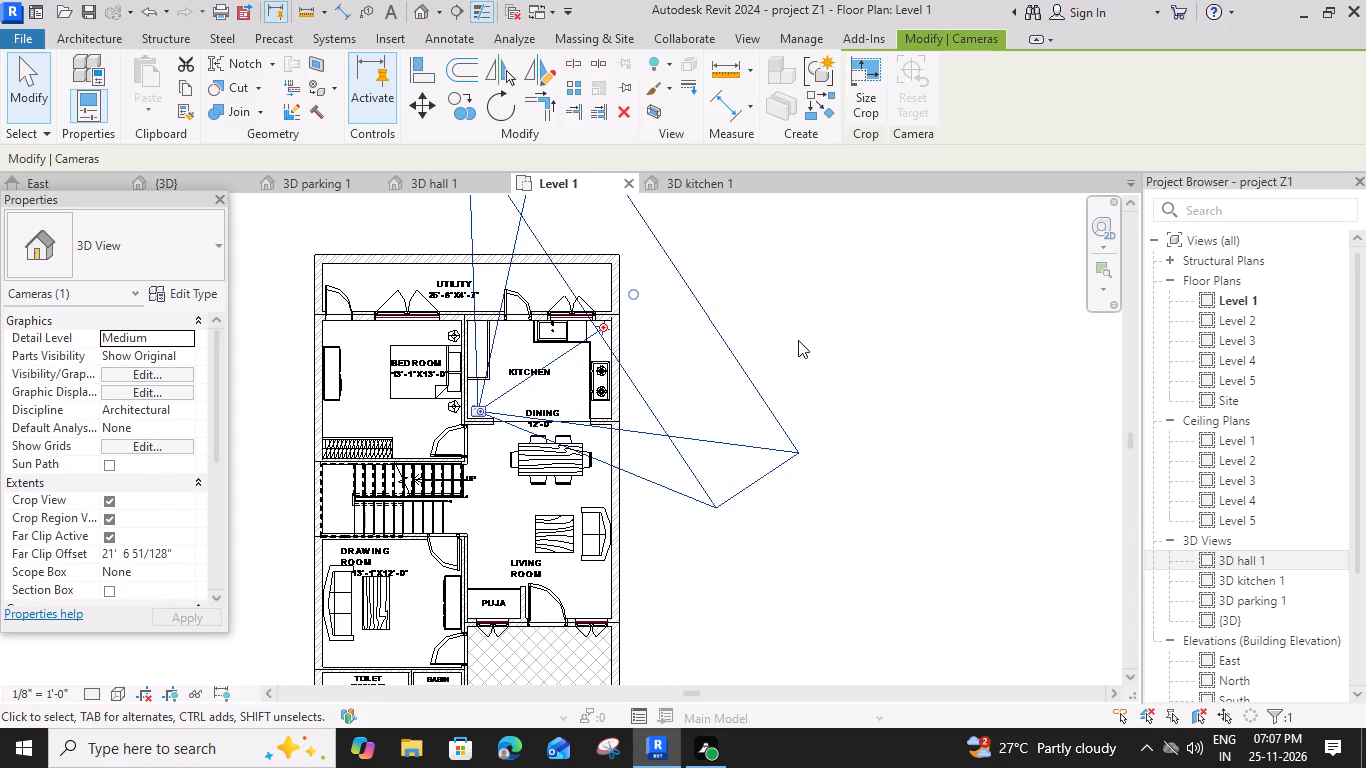
{"action": "scroll", "coordinate": [798, 340], "scroll_direction": "down", "scroll_amount": 2}
{"action": "scroll", "coordinate": [587, 378], "scroll_direction": "up", "scroll_amount": 5}
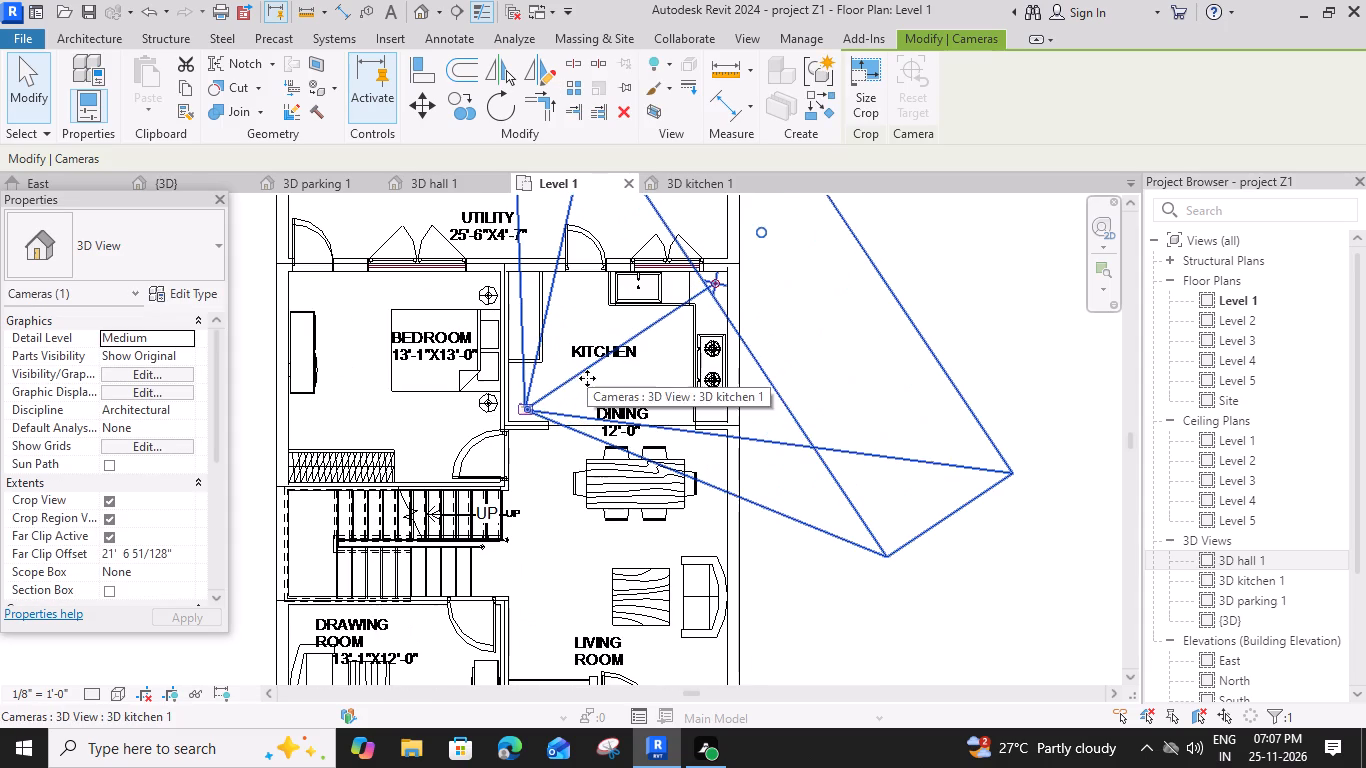
{"action": "left_click", "coordinate": [686, 182]}
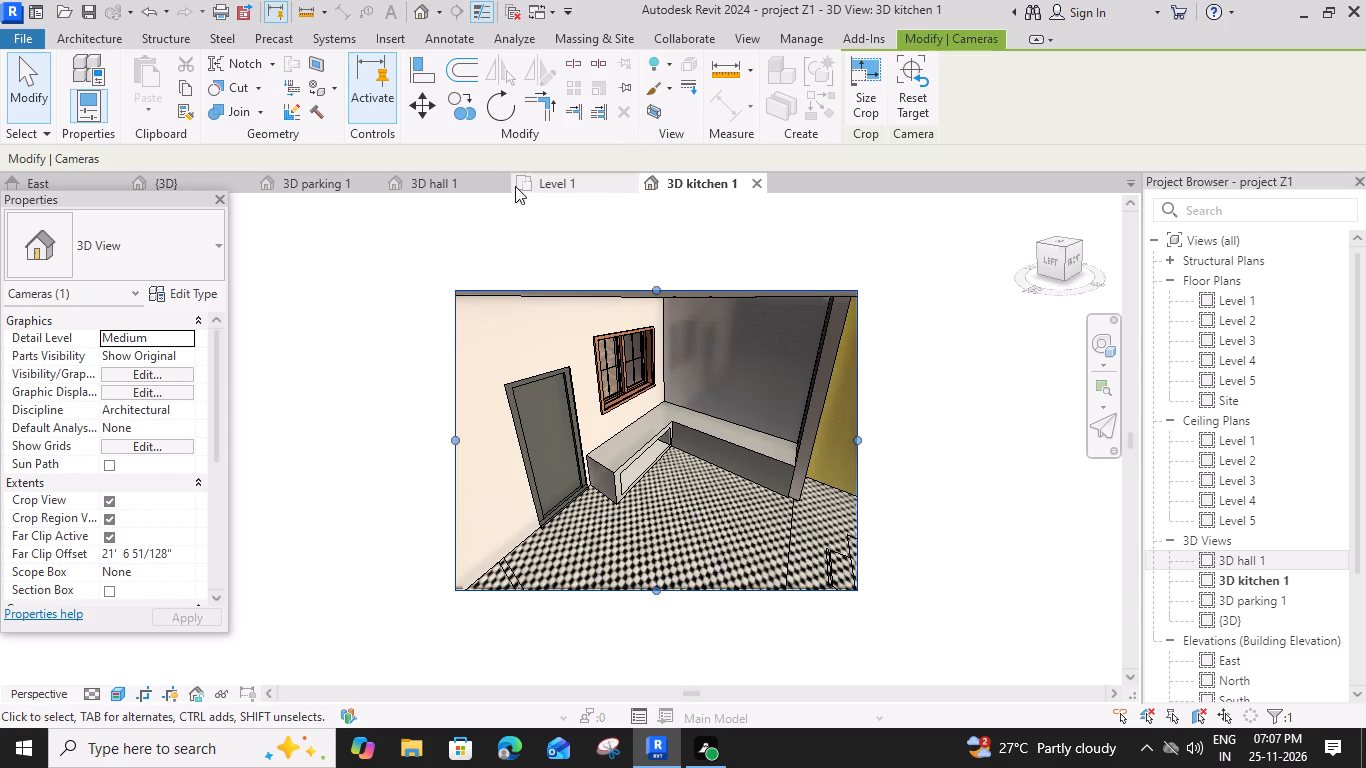
In the Level 1 floor plan, nudge the kitchen camera and pull its target in to the counter's inner corner between sink and stove.
{"action": "left_click", "coordinate": [587, 177]}
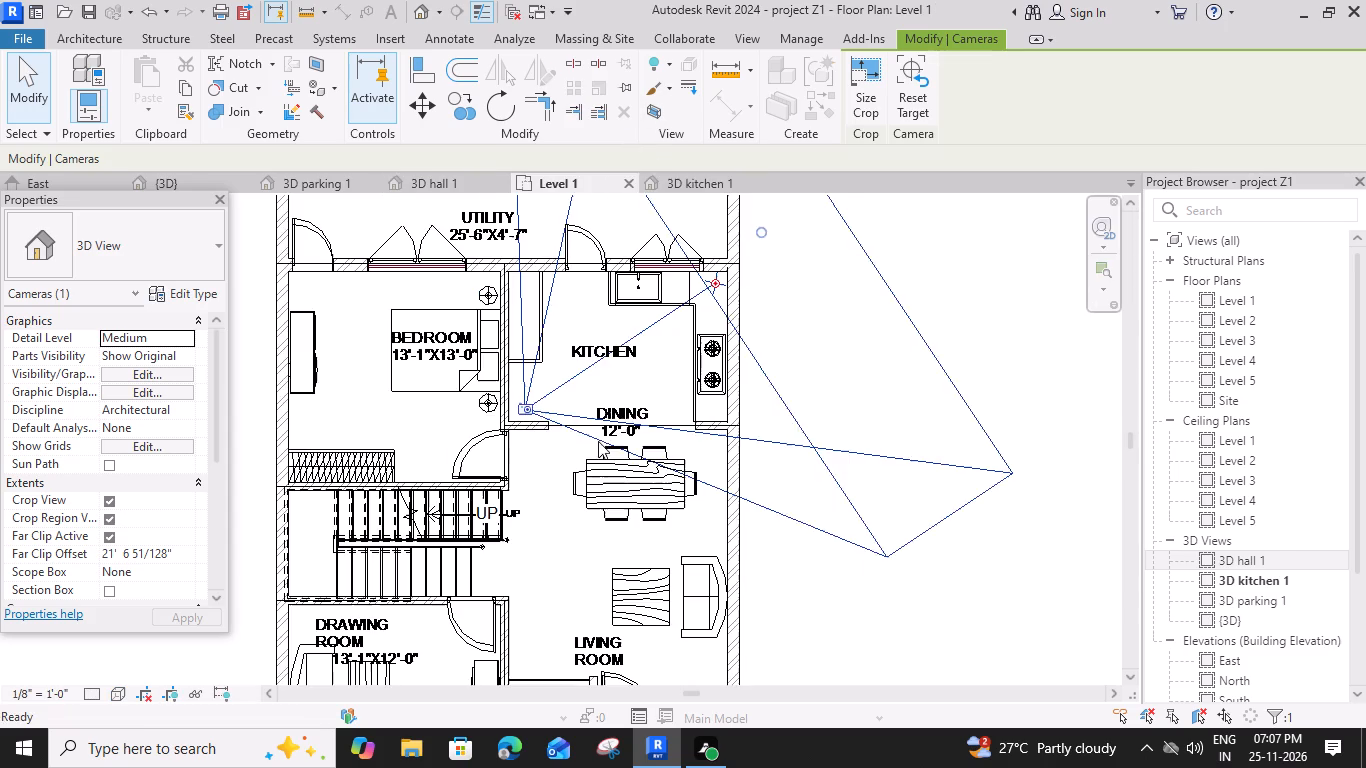
{"action": "left_click", "coordinate": [526, 410]}
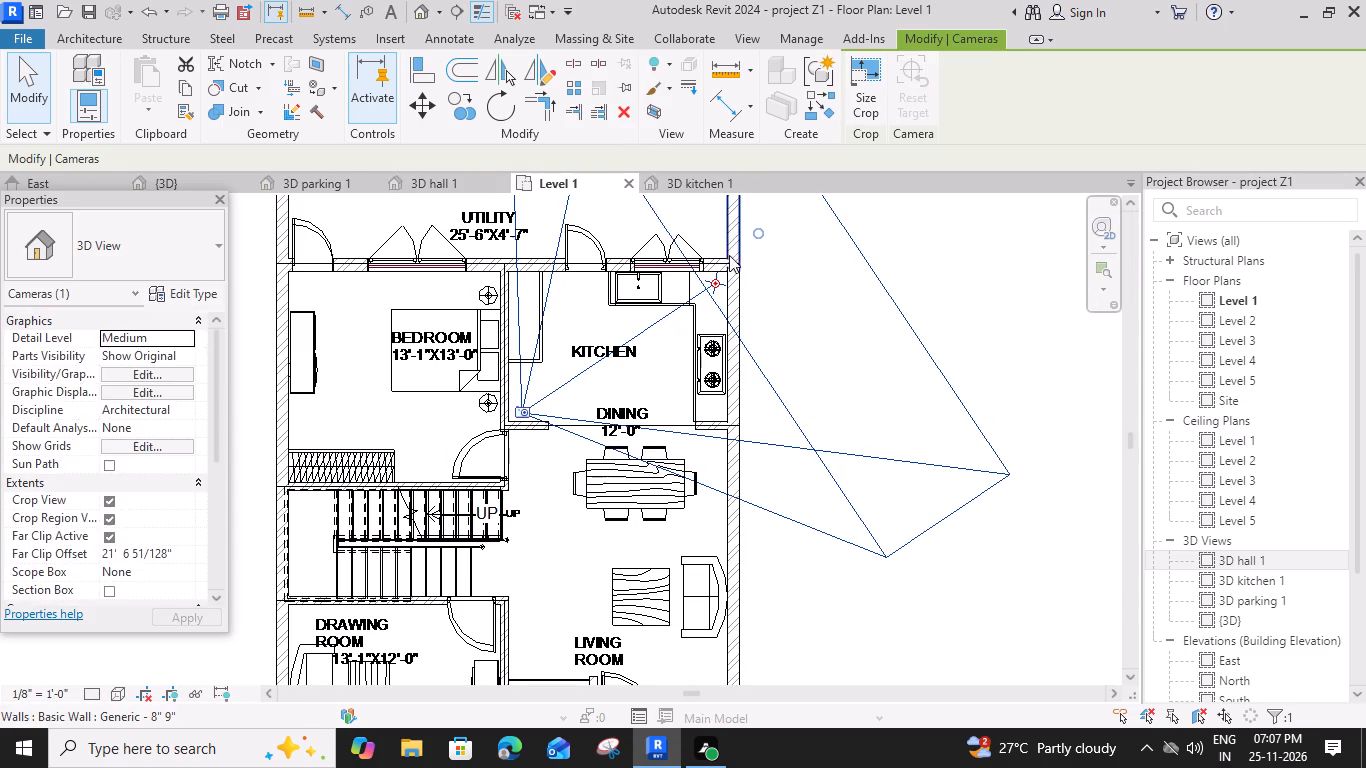
{"action": "left_click_drag", "start_coordinate": [711, 286], "coordinate": [718, 279]}
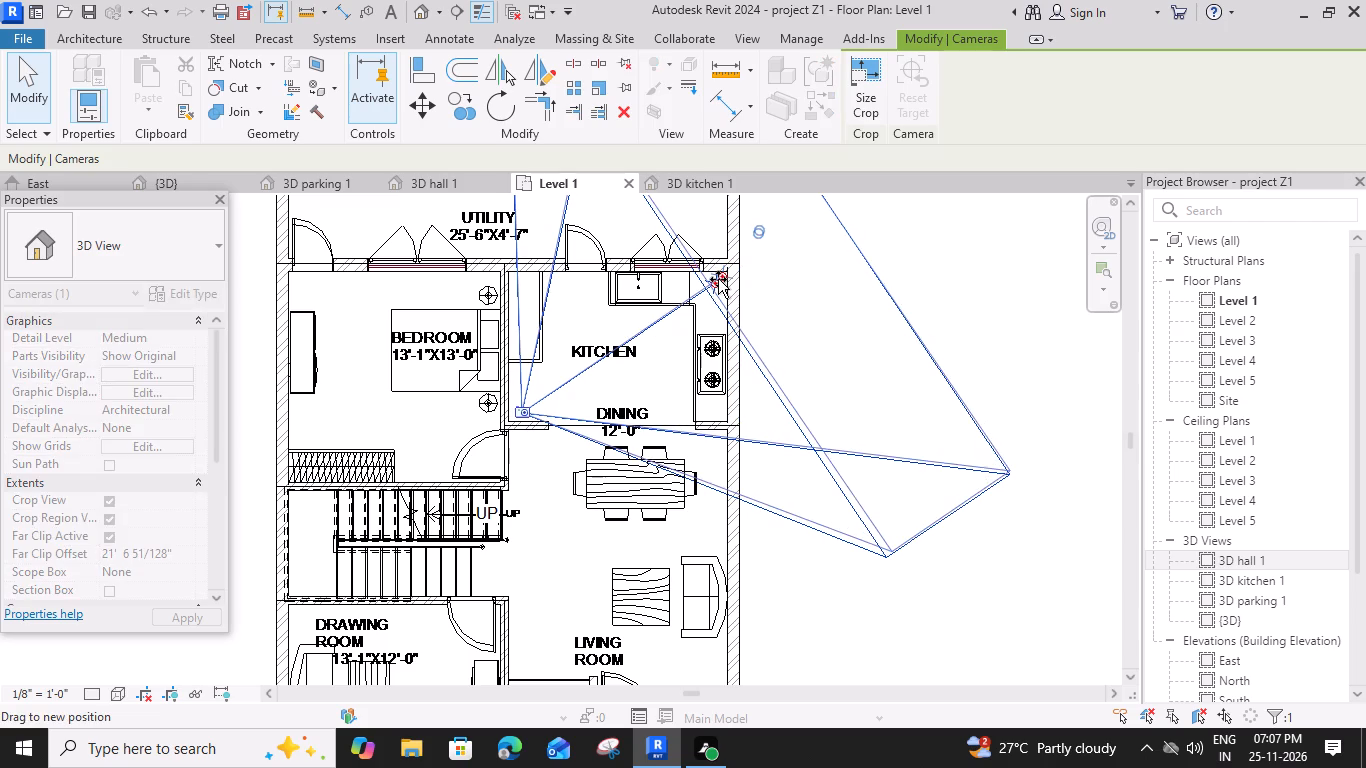
{"action": "left_click_drag", "start_coordinate": [718, 279], "coordinate": [677, 311]}
{"action": "scroll", "coordinate": [677, 397], "scroll_direction": "down", "scroll_amount": 5}
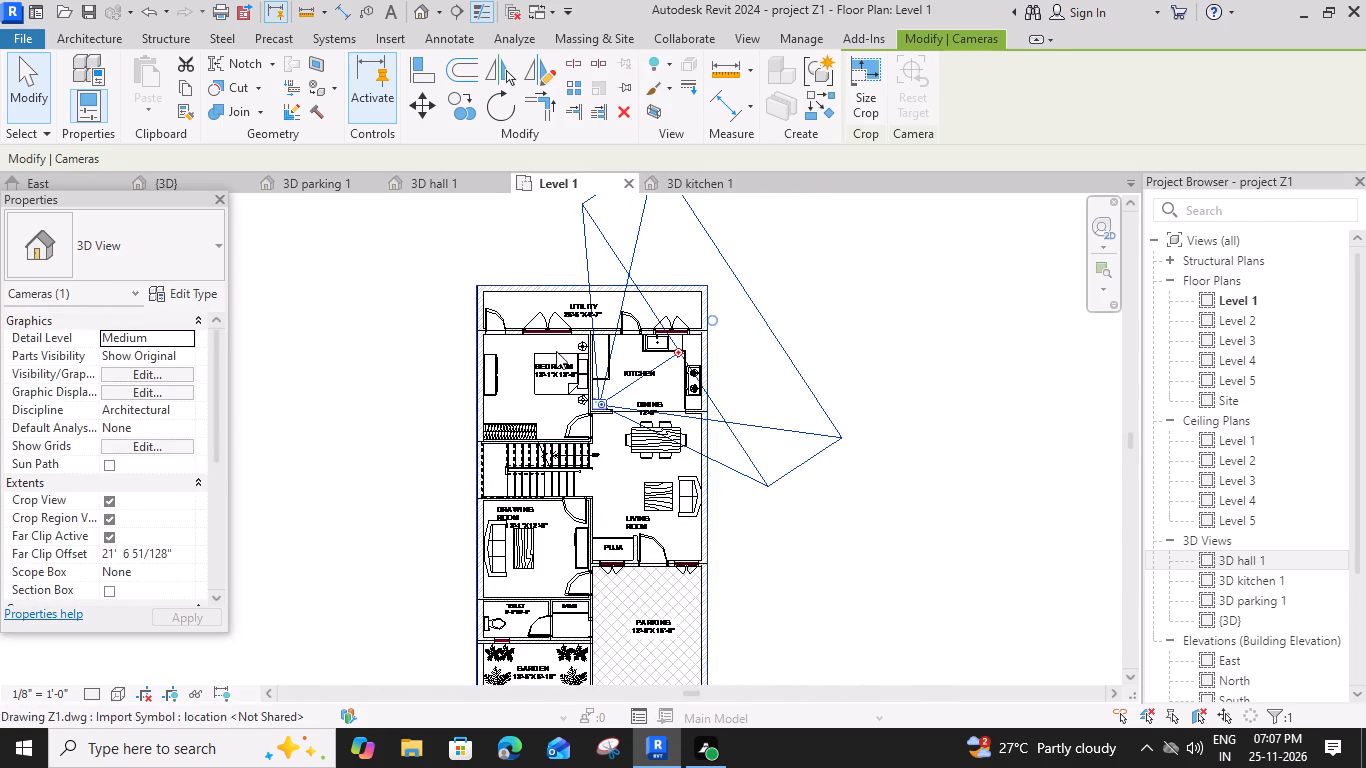
Lower the kitchen camera's eye point towards the floor in the 3D hall 1 view and check the result in 3D kitchen 1.
{"action": "left_click", "coordinate": [440, 183]}
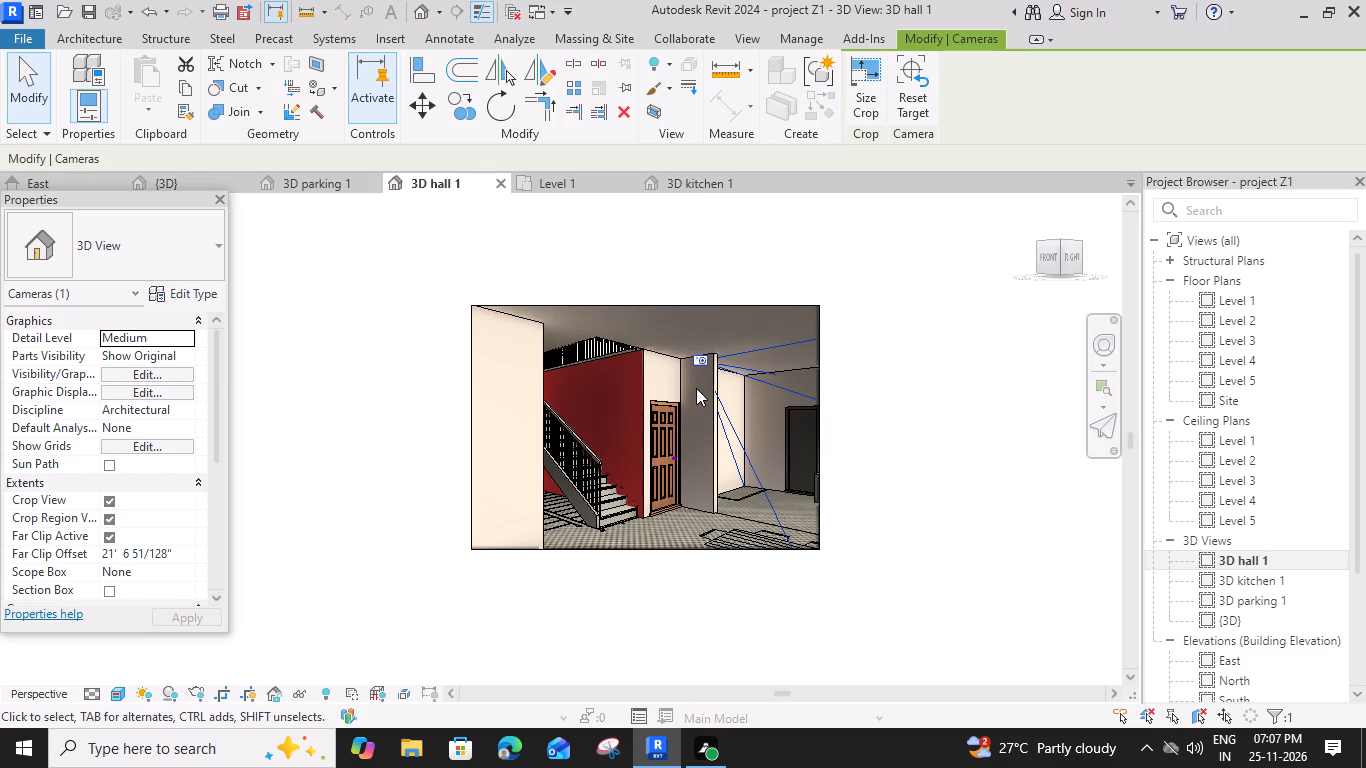
{"action": "left_click_drag", "start_coordinate": [701, 357], "coordinate": [694, 493]}
{"action": "left_click", "coordinate": [711, 185]}
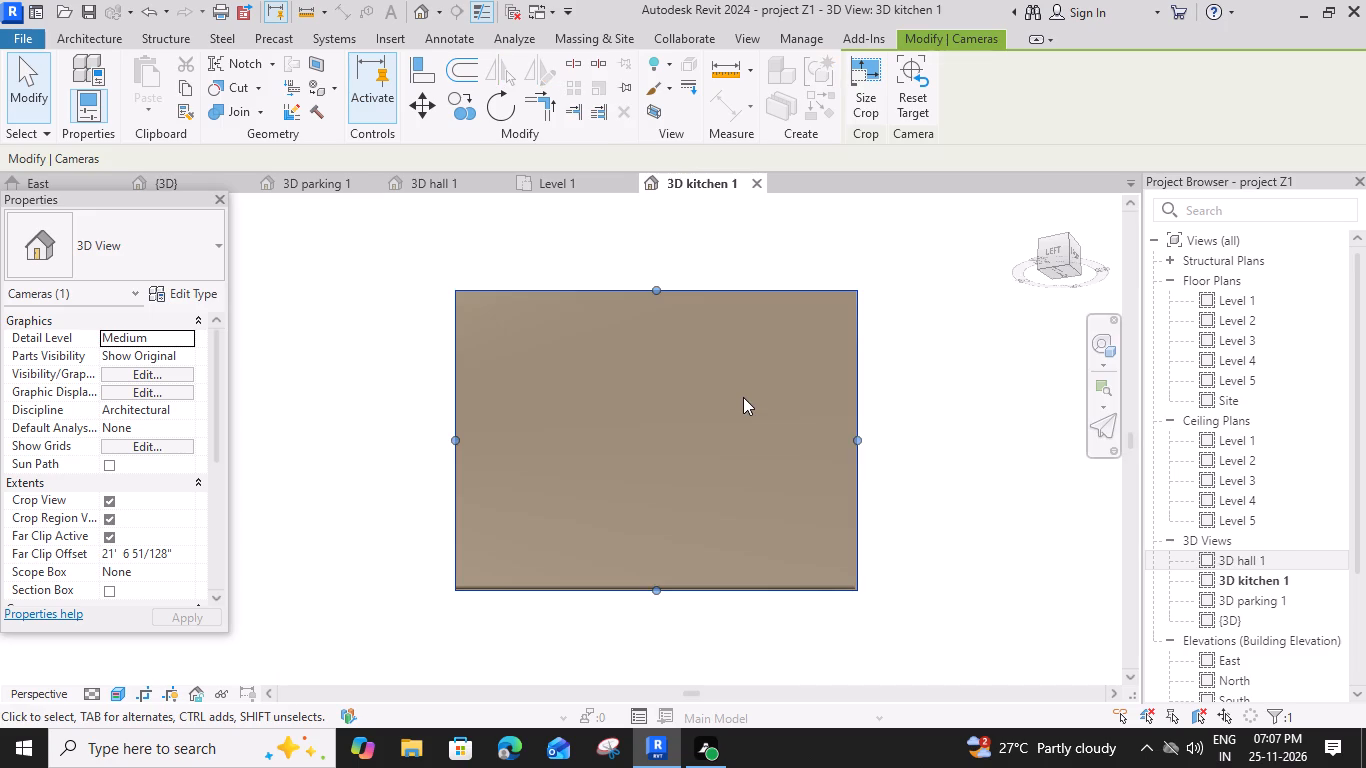
In the Level 1 floor plan, move the kitchen camera's eye point back inside the kitchen's bedroom-side corner near the dining area, and check its view.
{"action": "left_click", "coordinate": [539, 187]}
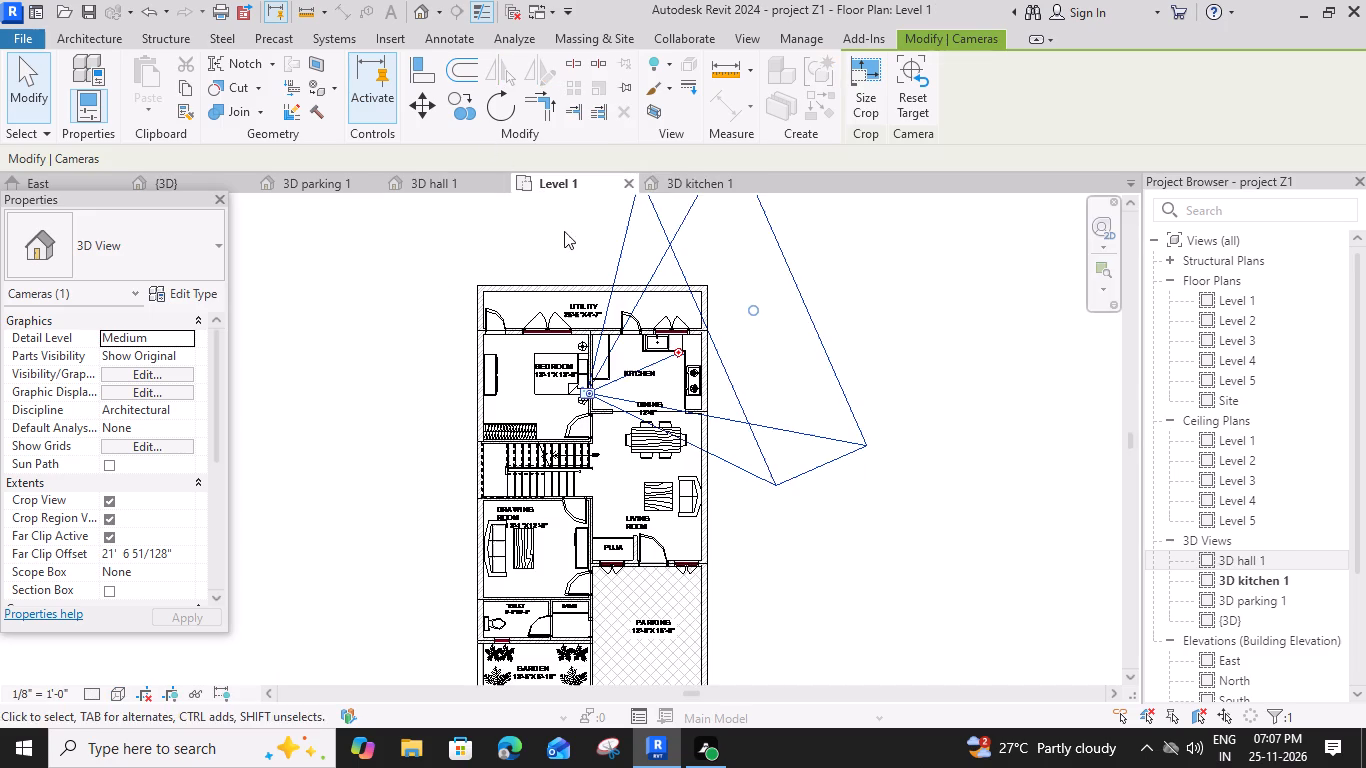
{"action": "scroll", "coordinate": [585, 397], "scroll_direction": "up", "scroll_amount": 4}
{"action": "left_click_drag", "start_coordinate": [585, 391], "coordinate": [588, 391]}
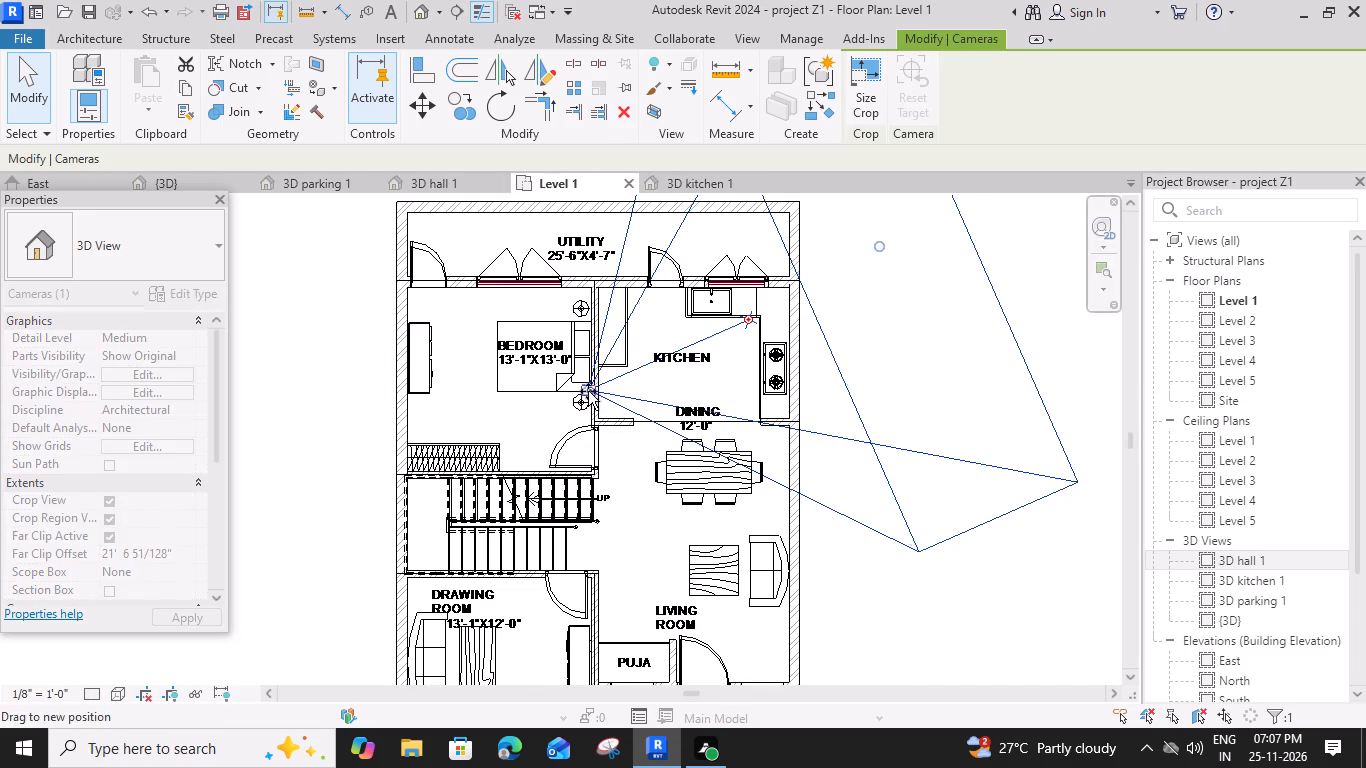
{"action": "left_click_drag", "start_coordinate": [588, 391], "coordinate": [605, 410]}
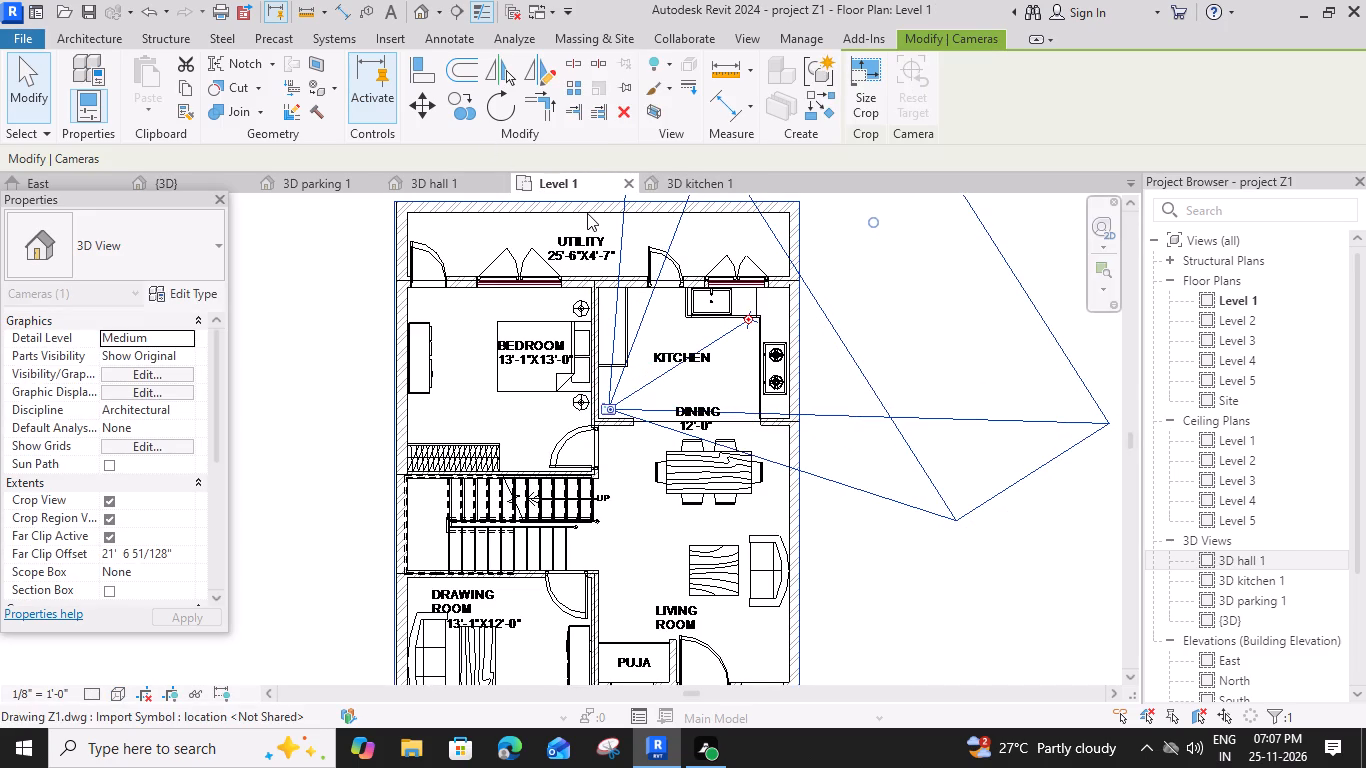
{"action": "left_click", "coordinate": [675, 181]}
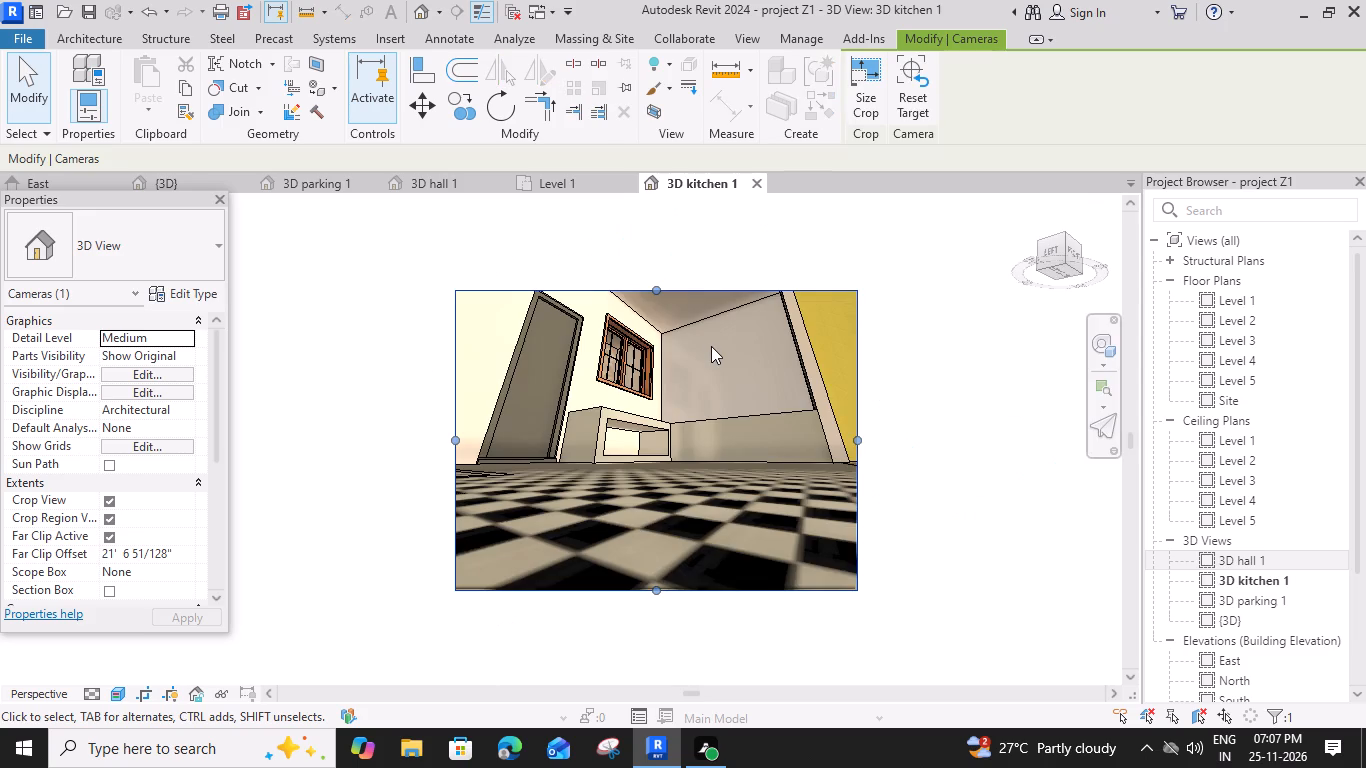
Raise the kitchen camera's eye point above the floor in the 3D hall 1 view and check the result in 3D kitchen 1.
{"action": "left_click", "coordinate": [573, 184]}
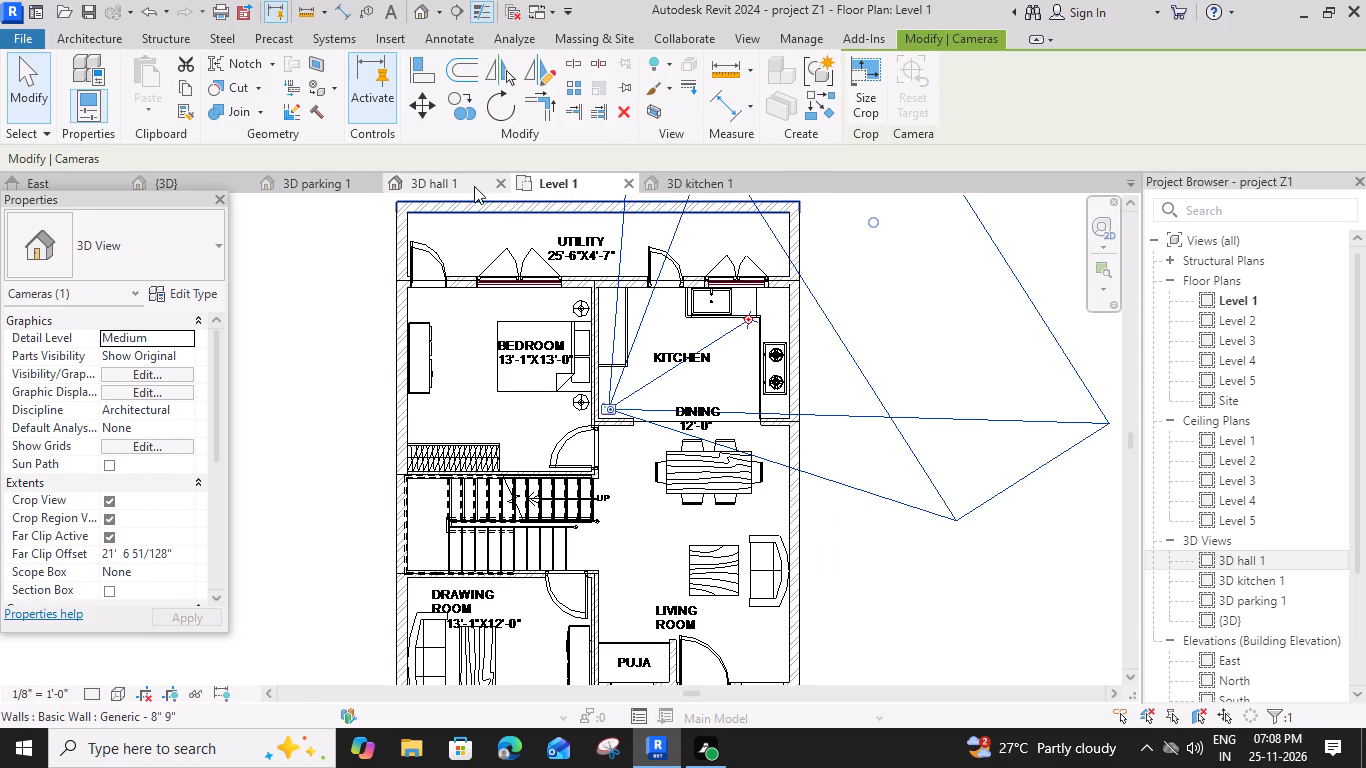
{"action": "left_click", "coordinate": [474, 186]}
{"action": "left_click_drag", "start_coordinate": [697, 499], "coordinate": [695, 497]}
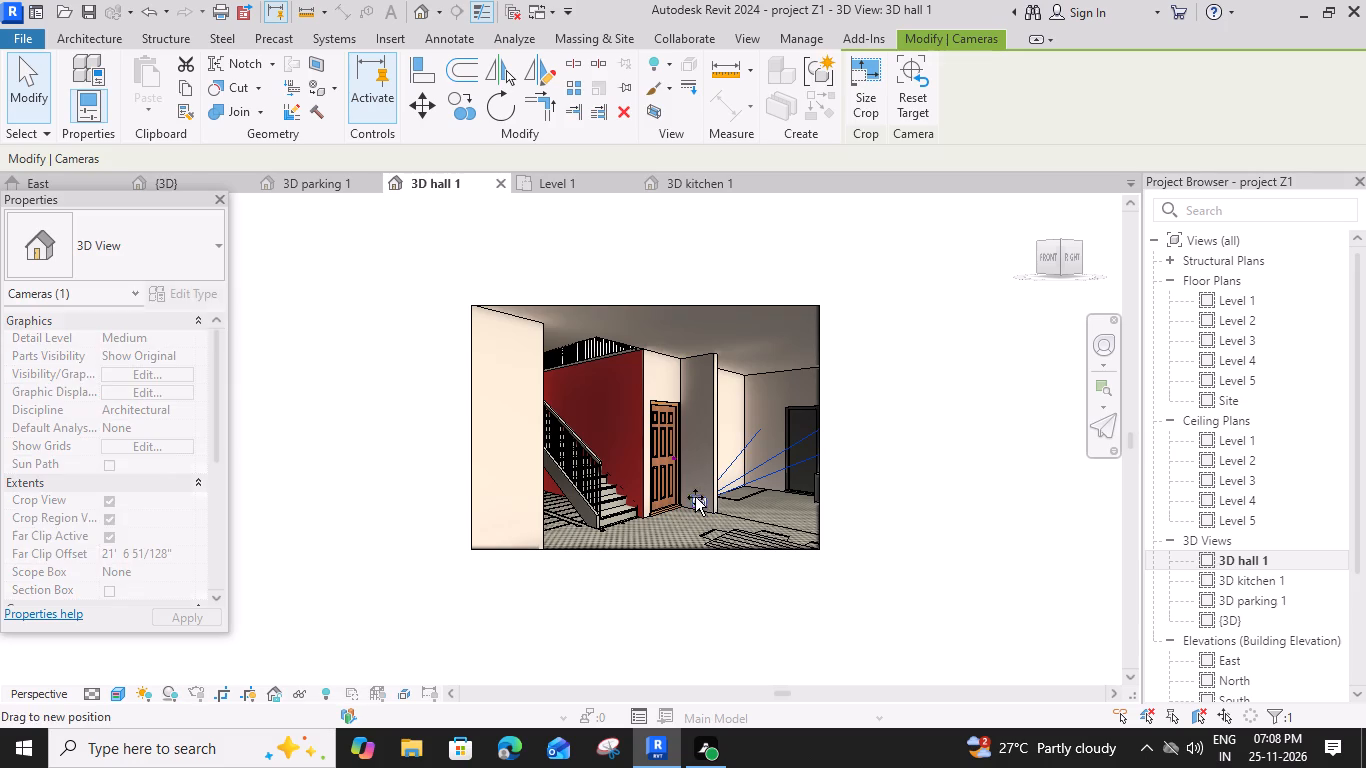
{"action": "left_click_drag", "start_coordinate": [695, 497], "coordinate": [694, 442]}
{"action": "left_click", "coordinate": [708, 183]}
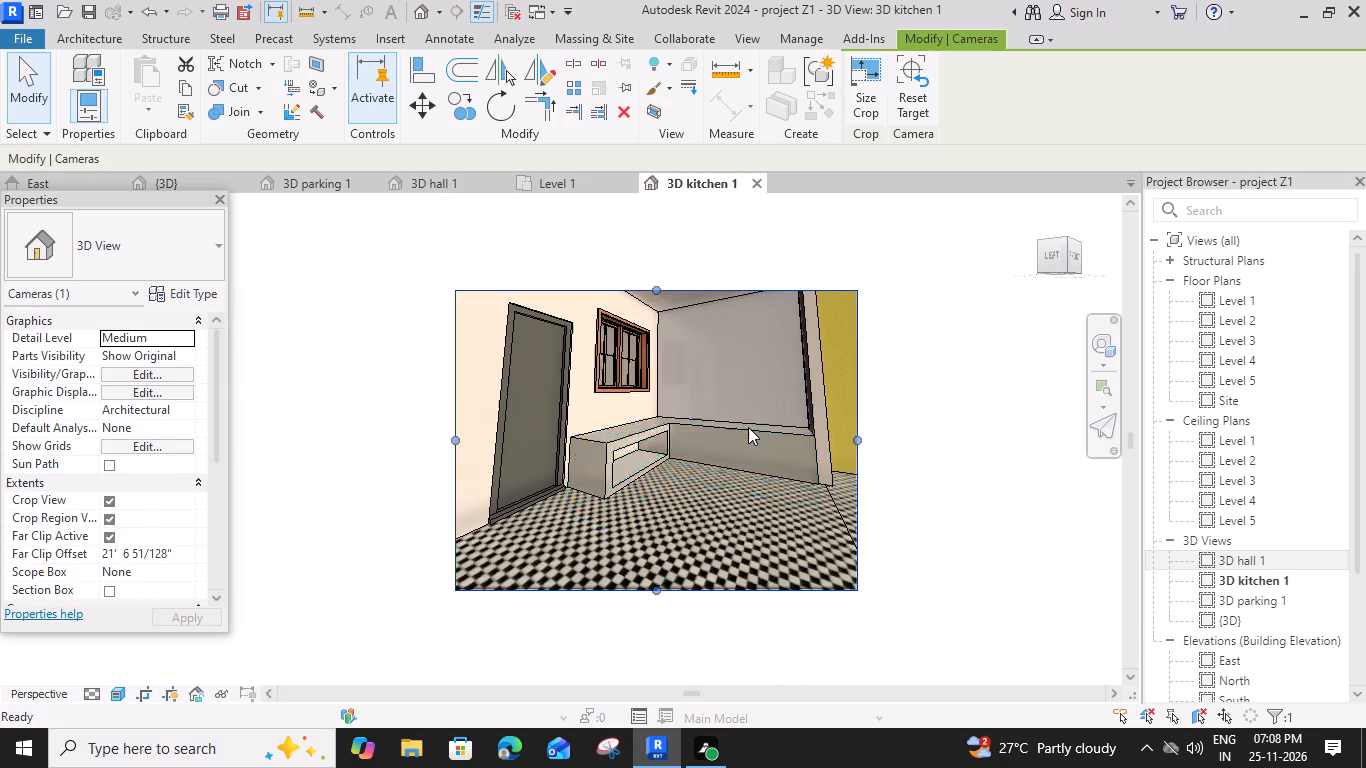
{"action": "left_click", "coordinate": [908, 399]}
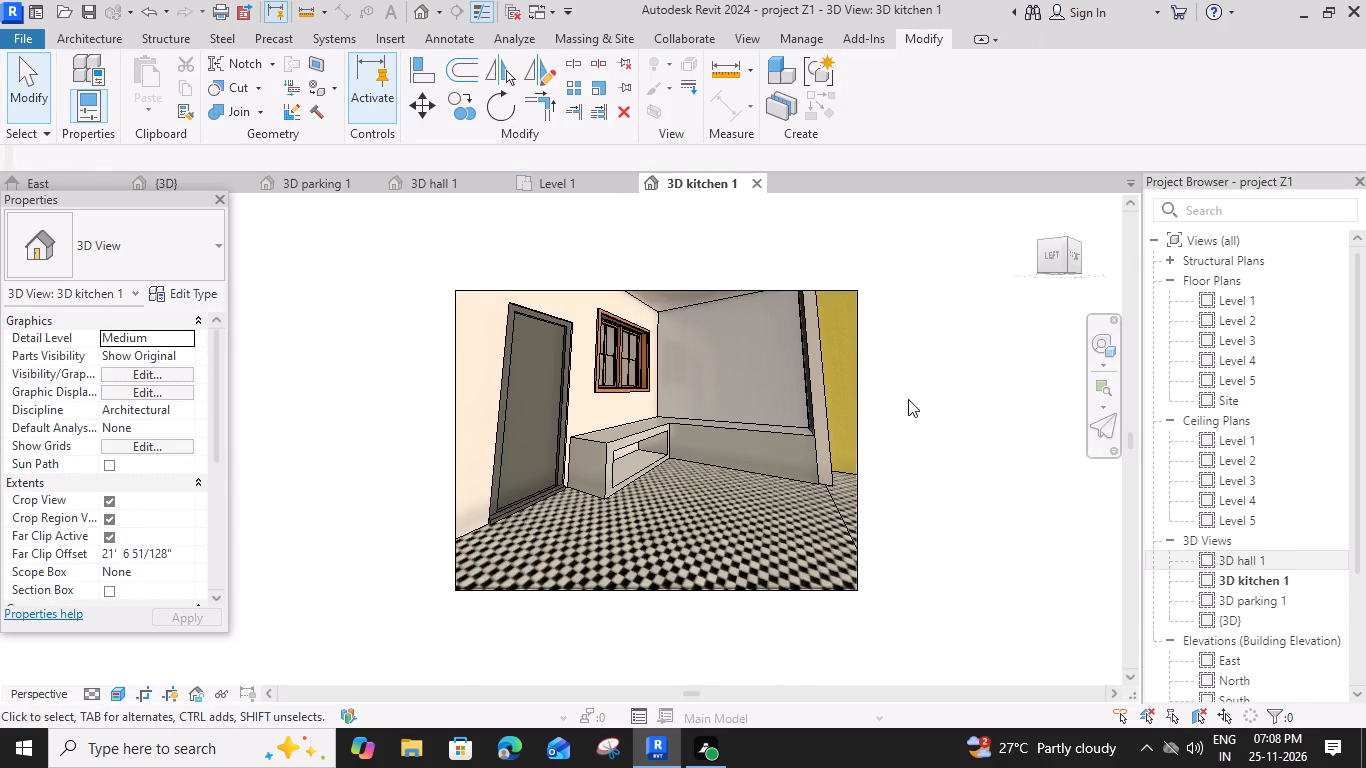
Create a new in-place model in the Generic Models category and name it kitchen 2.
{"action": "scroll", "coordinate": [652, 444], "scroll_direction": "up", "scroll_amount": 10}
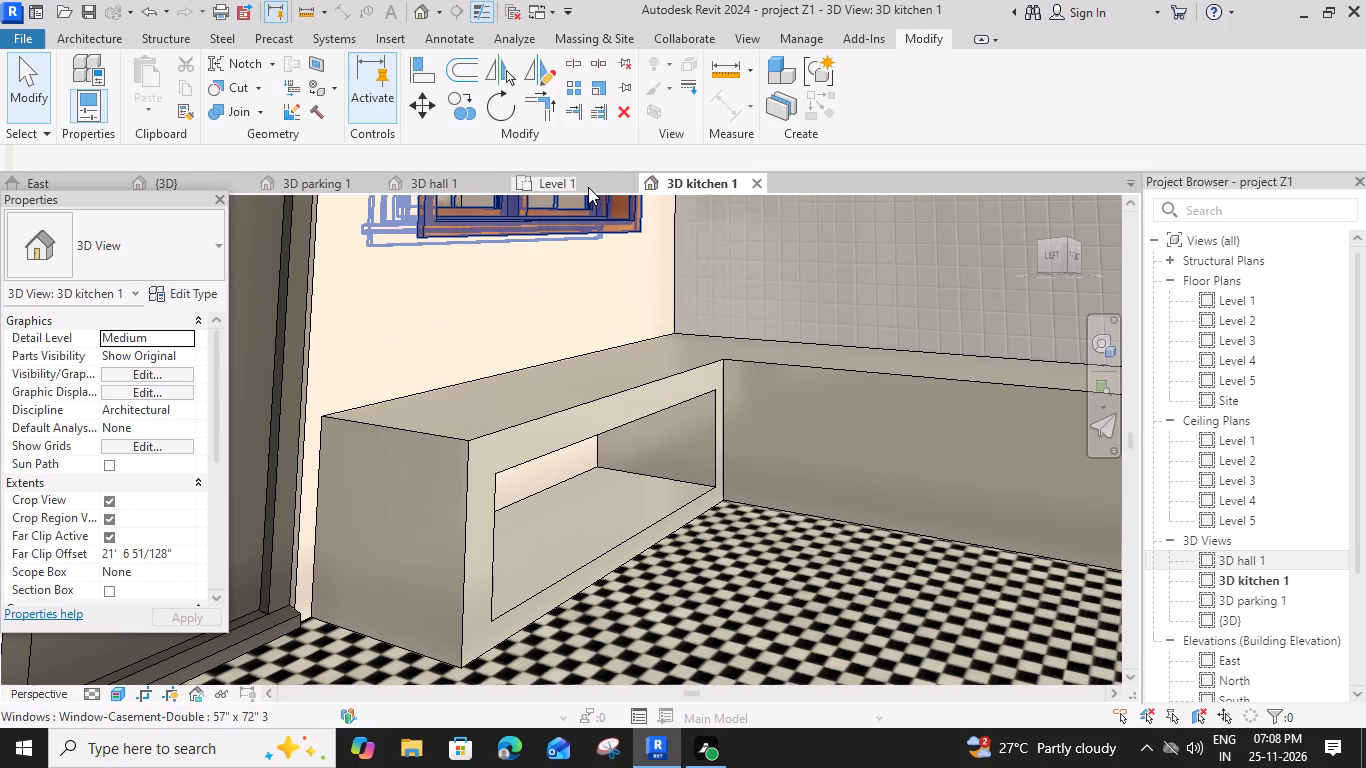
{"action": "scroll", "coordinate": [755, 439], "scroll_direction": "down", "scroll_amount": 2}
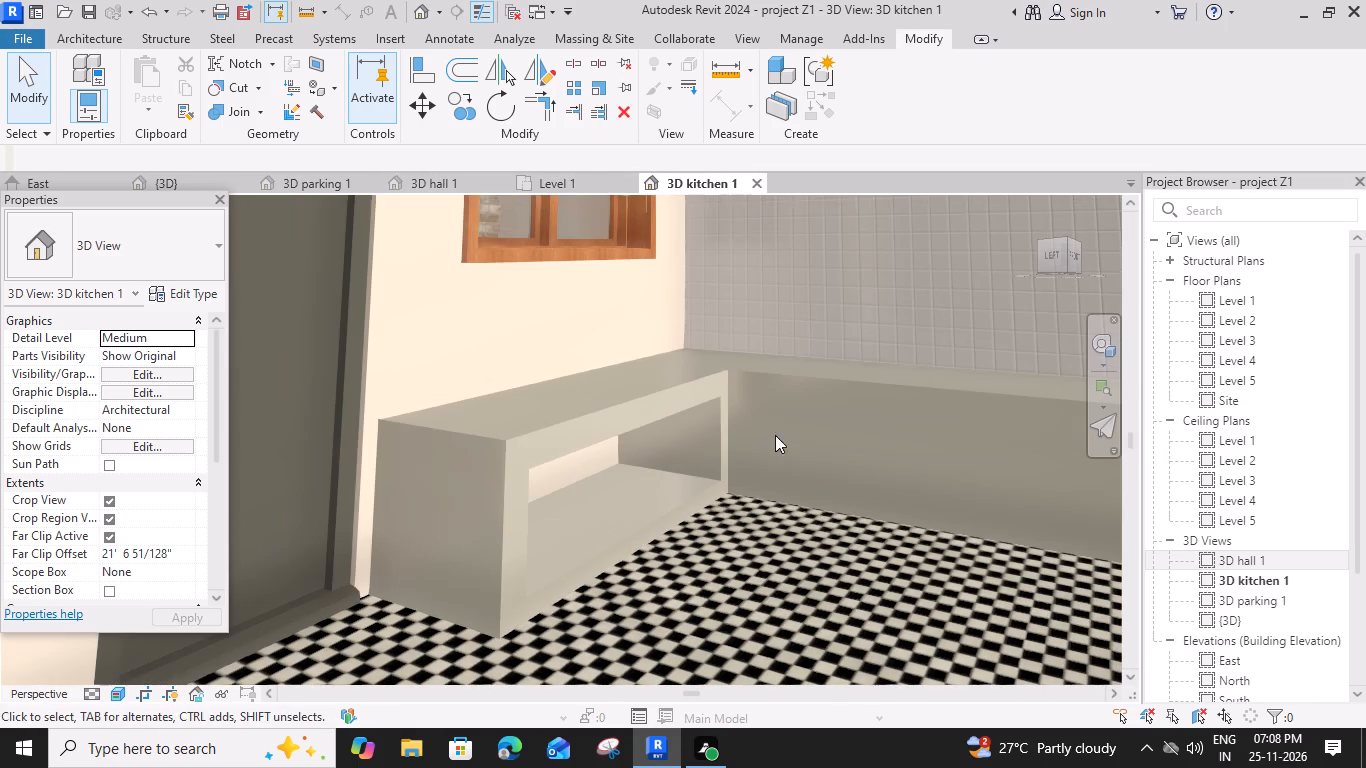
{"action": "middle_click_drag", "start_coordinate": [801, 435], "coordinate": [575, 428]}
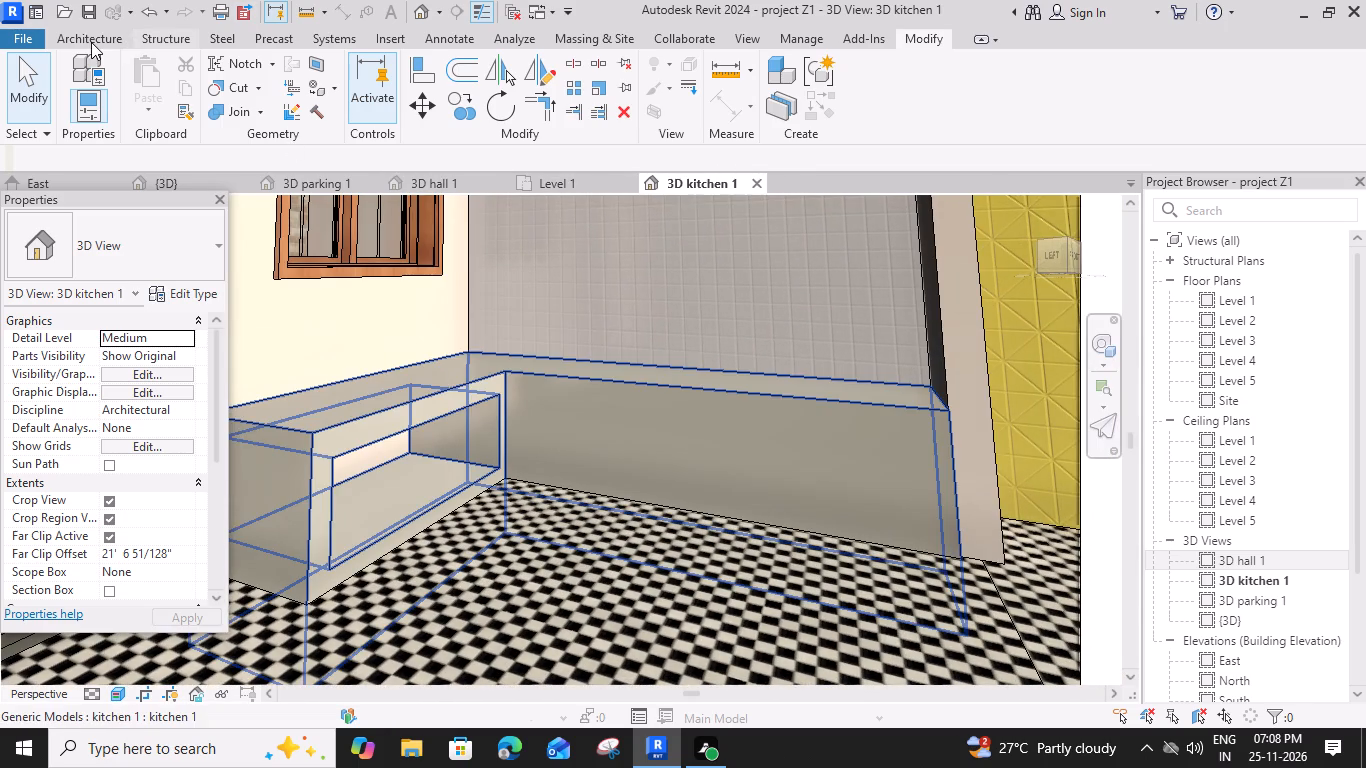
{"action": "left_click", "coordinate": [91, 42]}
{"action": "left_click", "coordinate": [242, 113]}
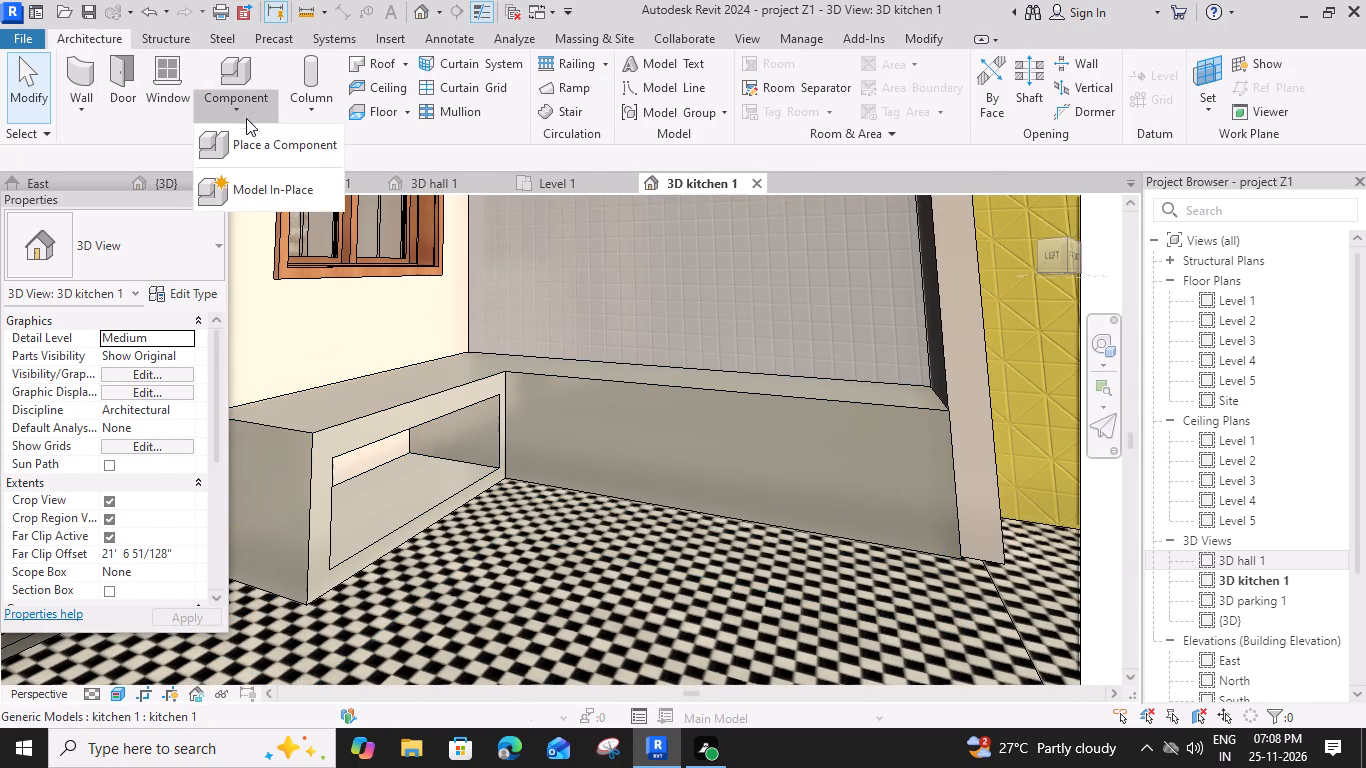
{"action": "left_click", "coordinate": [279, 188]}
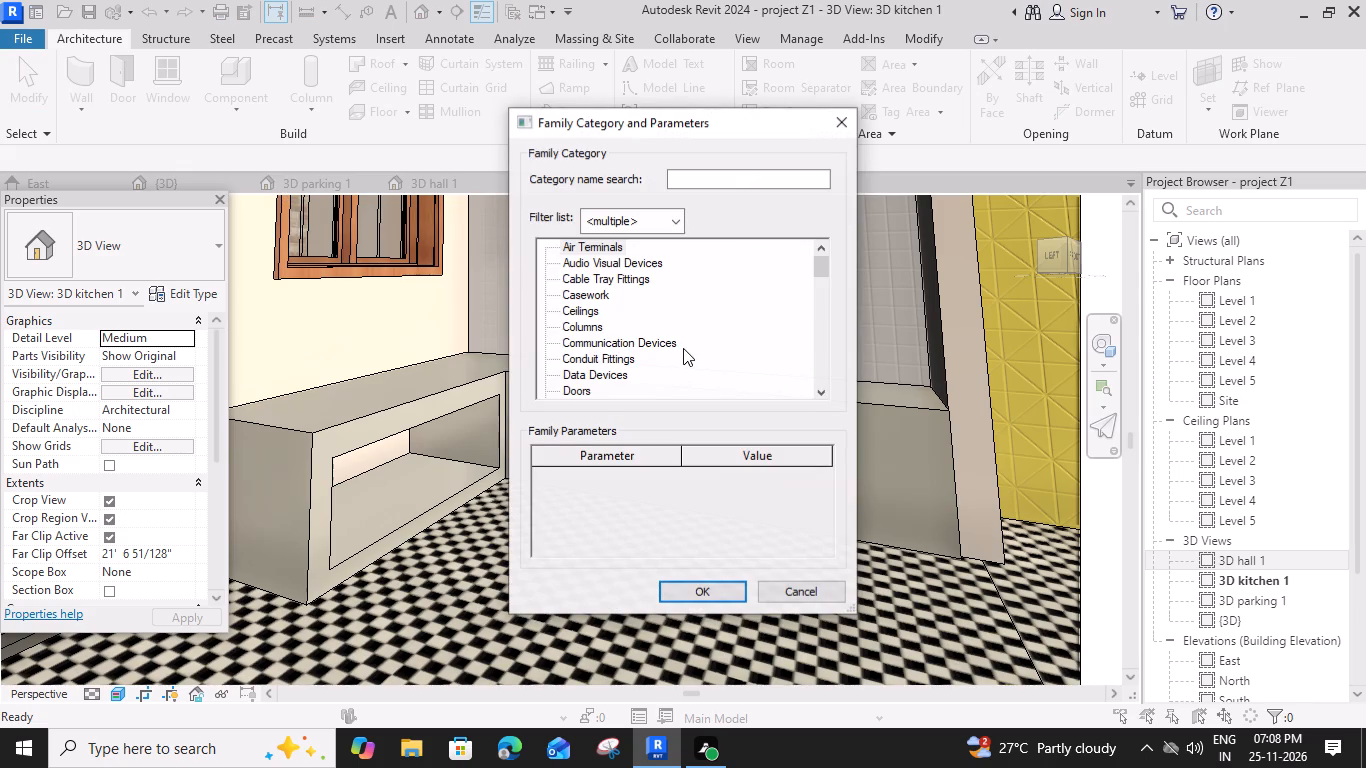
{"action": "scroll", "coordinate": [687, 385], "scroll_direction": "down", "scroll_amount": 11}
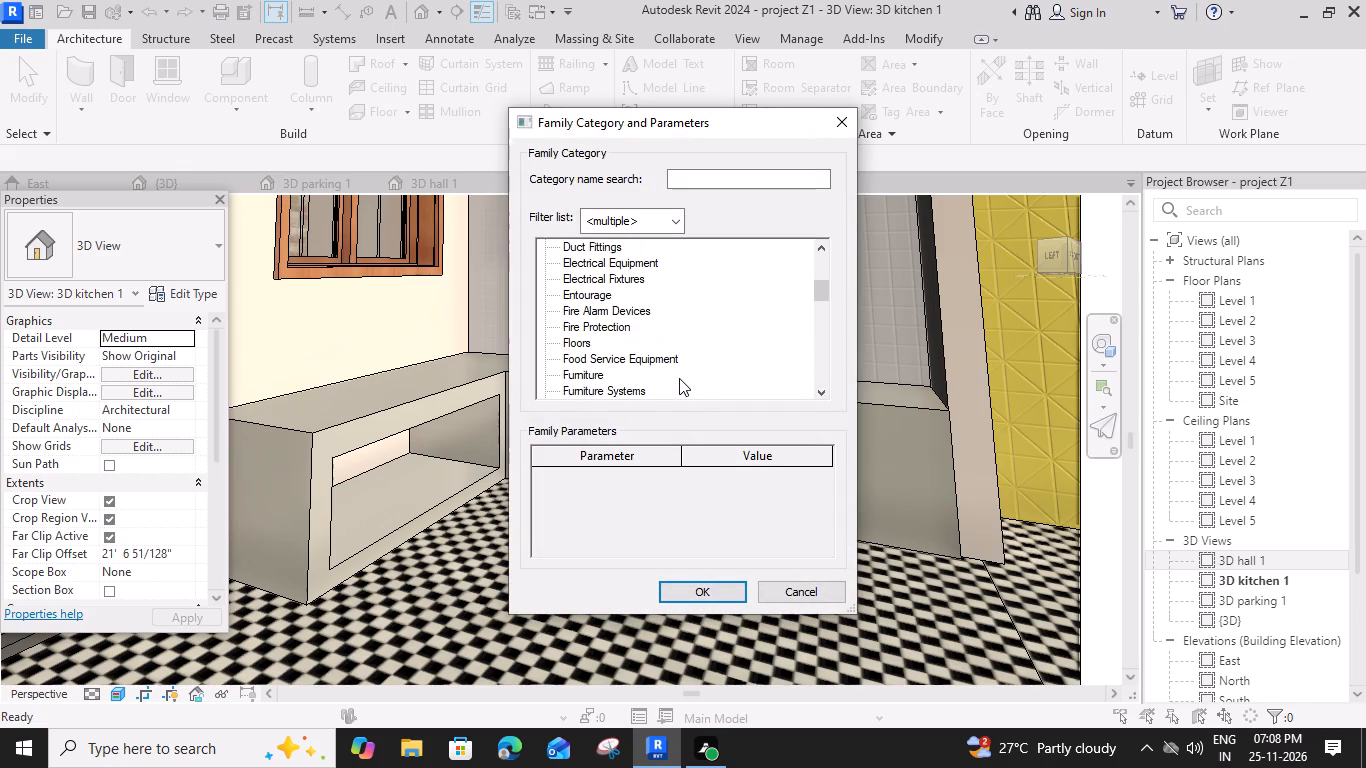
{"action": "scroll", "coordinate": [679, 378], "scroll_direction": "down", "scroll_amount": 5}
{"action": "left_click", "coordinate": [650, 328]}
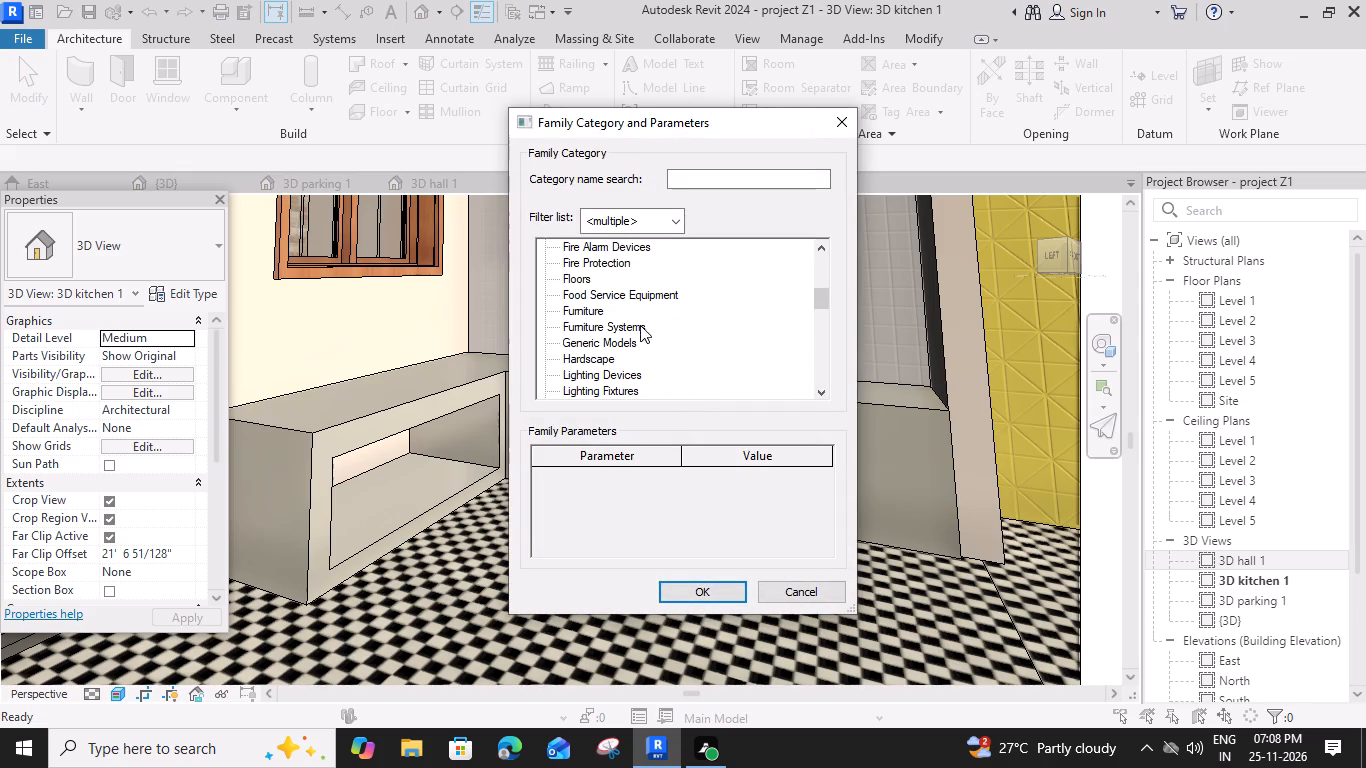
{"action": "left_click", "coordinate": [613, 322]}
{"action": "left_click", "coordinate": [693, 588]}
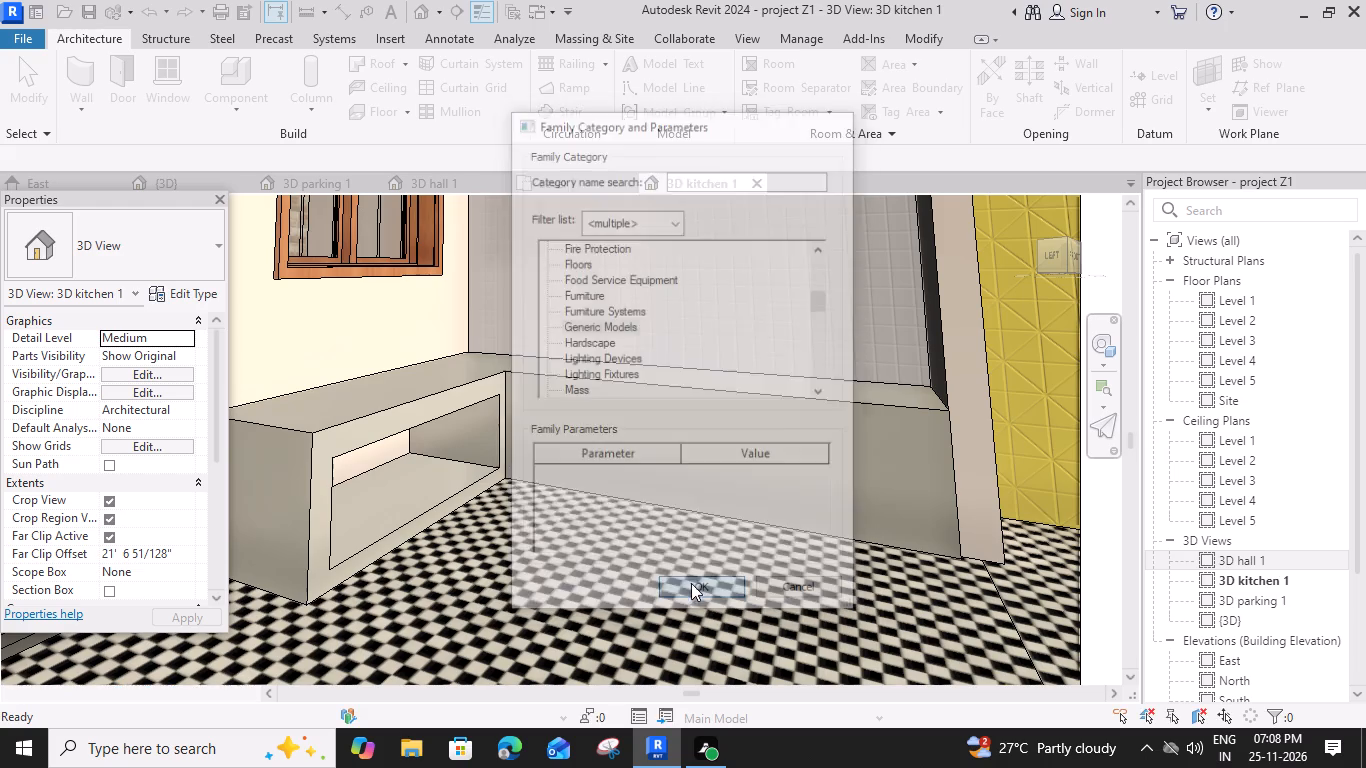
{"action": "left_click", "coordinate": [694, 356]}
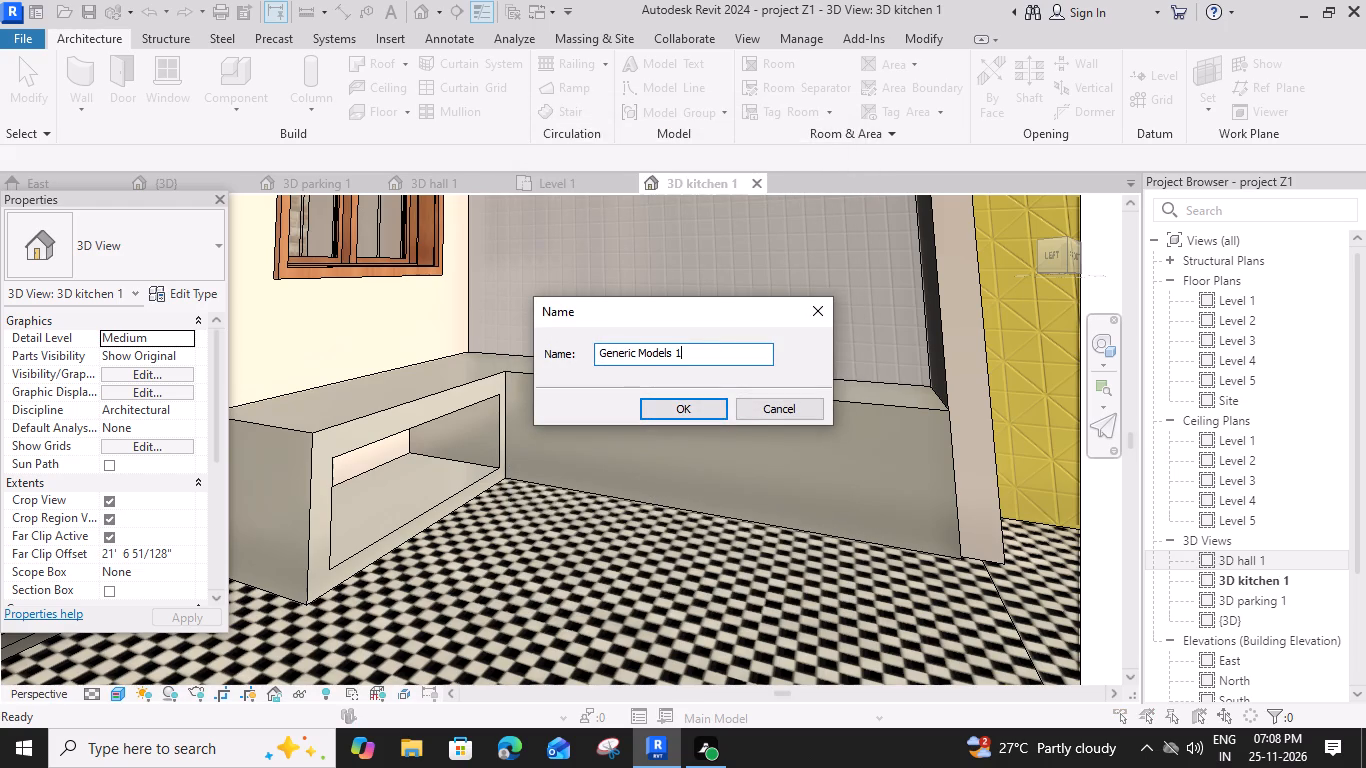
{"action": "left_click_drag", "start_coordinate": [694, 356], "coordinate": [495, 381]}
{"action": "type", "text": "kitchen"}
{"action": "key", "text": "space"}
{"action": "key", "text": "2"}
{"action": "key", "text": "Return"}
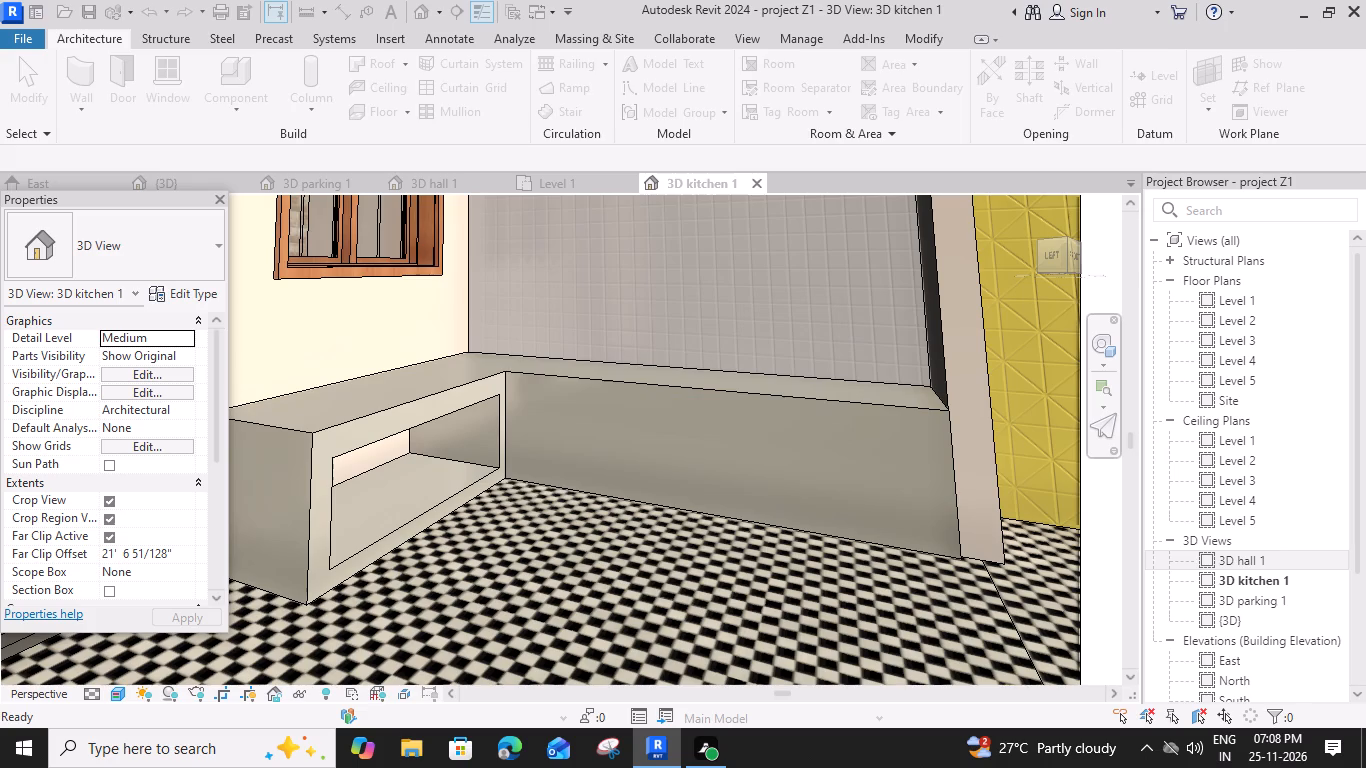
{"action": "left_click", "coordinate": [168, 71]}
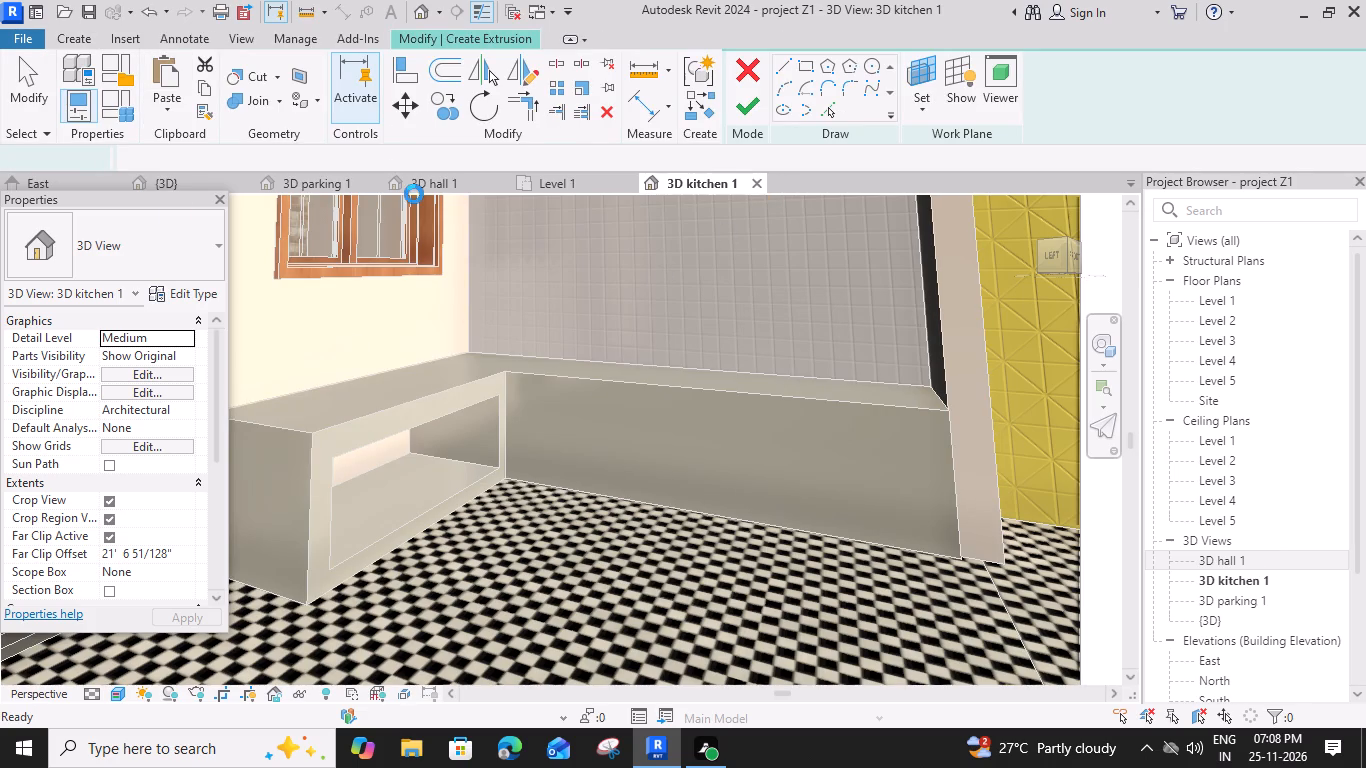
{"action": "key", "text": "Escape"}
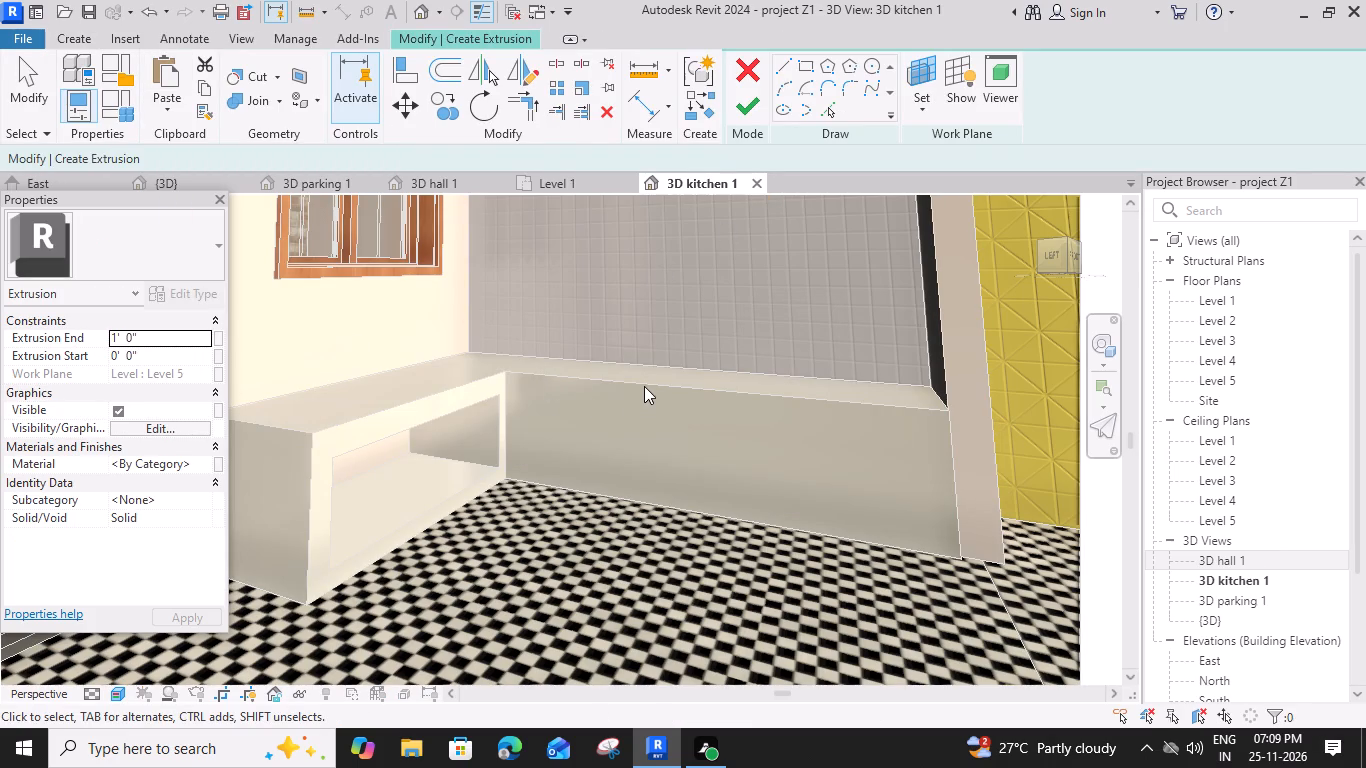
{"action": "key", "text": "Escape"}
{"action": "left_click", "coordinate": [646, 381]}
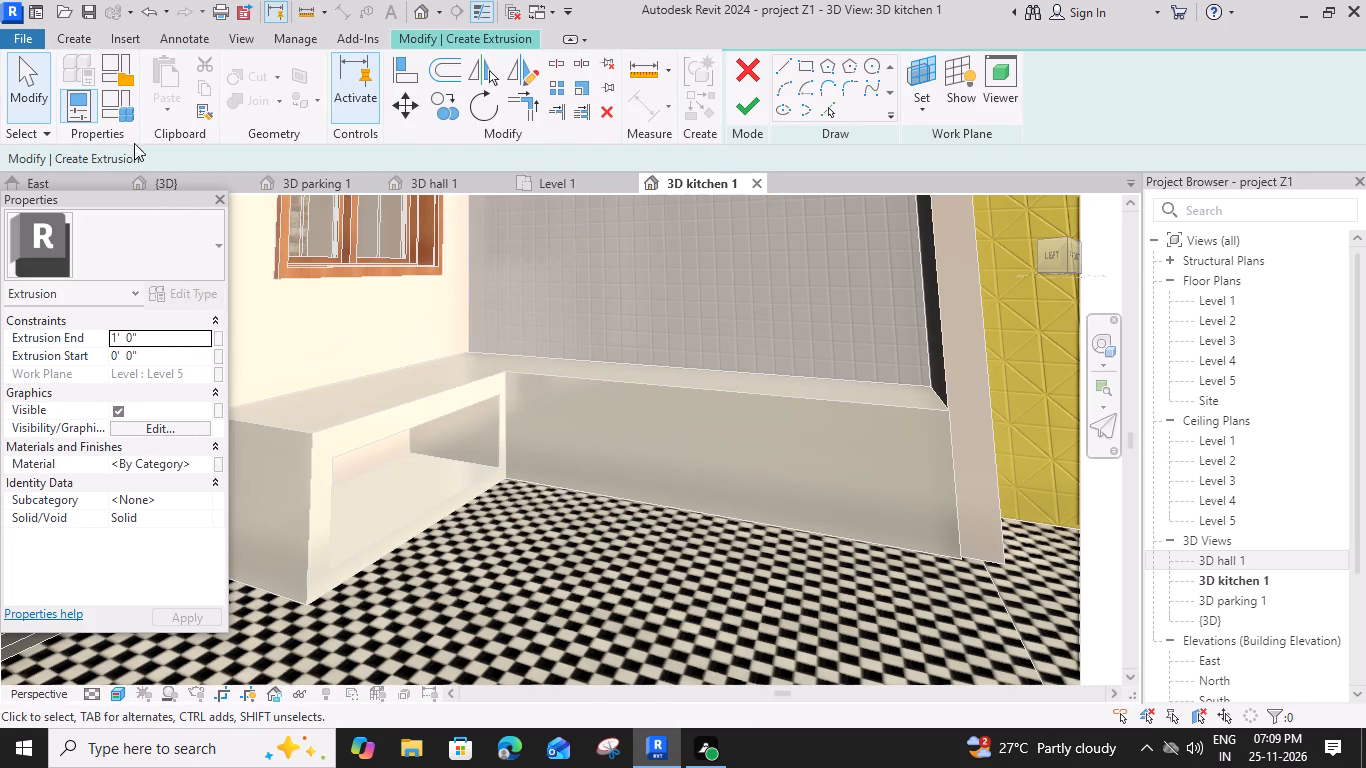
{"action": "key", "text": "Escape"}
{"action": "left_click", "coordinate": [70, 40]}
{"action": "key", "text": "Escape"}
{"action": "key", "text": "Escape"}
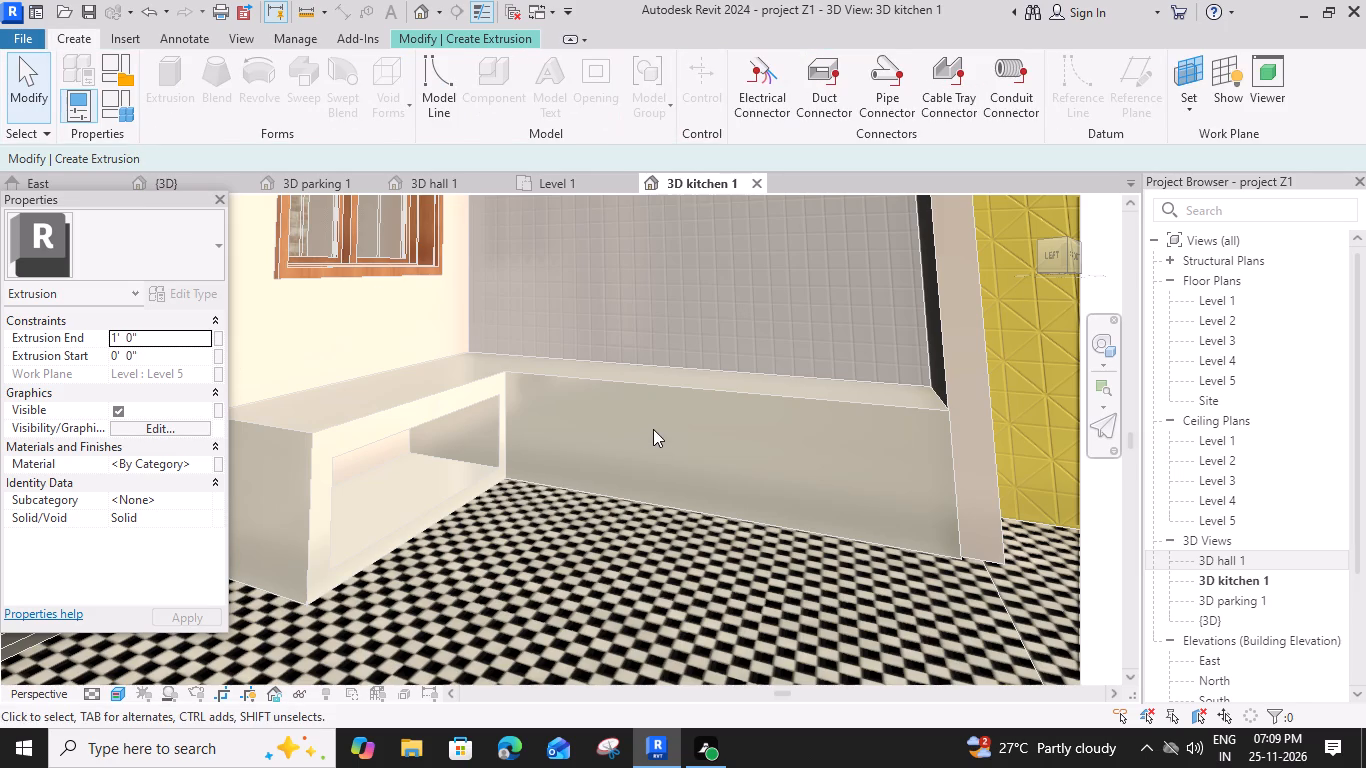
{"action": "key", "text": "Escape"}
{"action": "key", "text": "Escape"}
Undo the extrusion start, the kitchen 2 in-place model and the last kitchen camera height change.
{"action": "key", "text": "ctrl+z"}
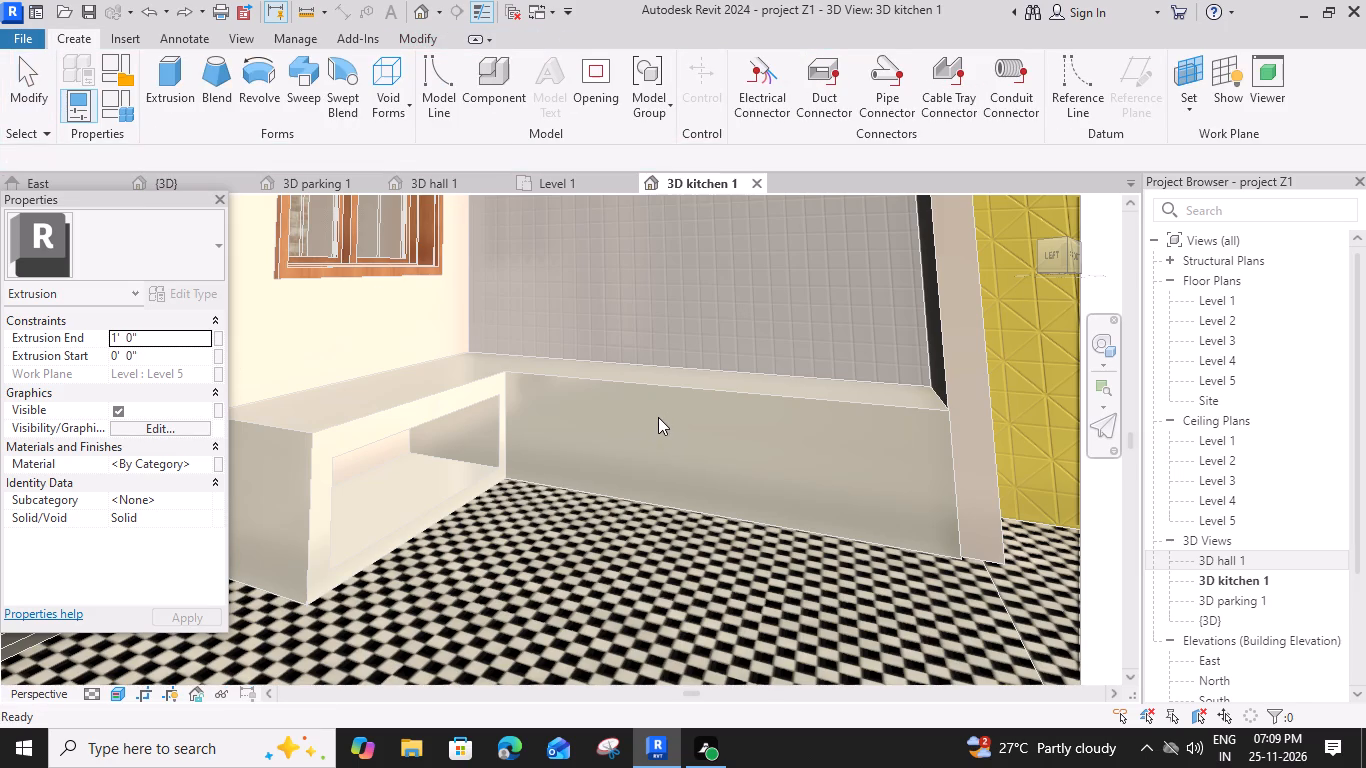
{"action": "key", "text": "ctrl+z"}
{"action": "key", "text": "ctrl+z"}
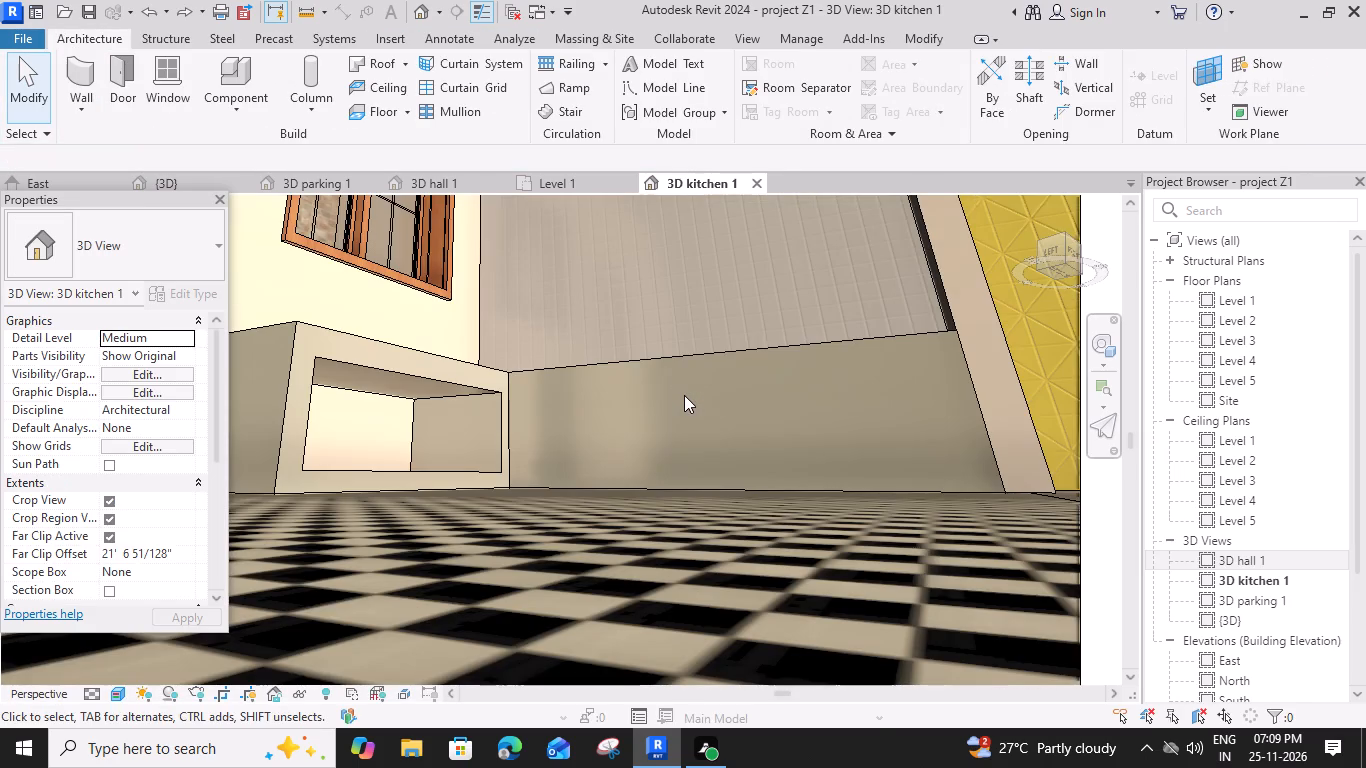
Raise the kitchen camera's eye point slightly above the floor in the 3D hall 1 view and check the result in 3D kitchen 1.
{"action": "scroll", "coordinate": [684, 396], "scroll_direction": "down", "scroll_amount": 2}
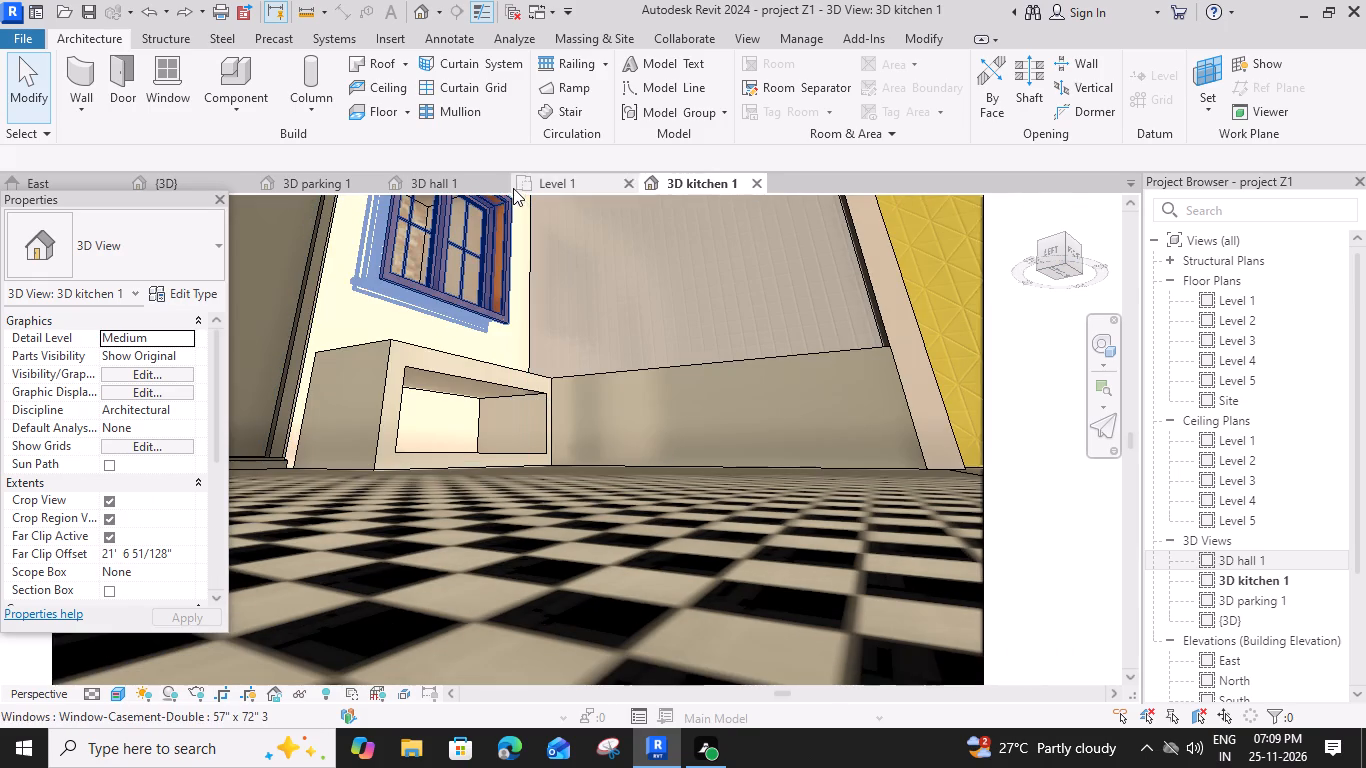
{"action": "left_click", "coordinate": [985, 413]}
{"action": "left_click", "coordinate": [455, 178]}
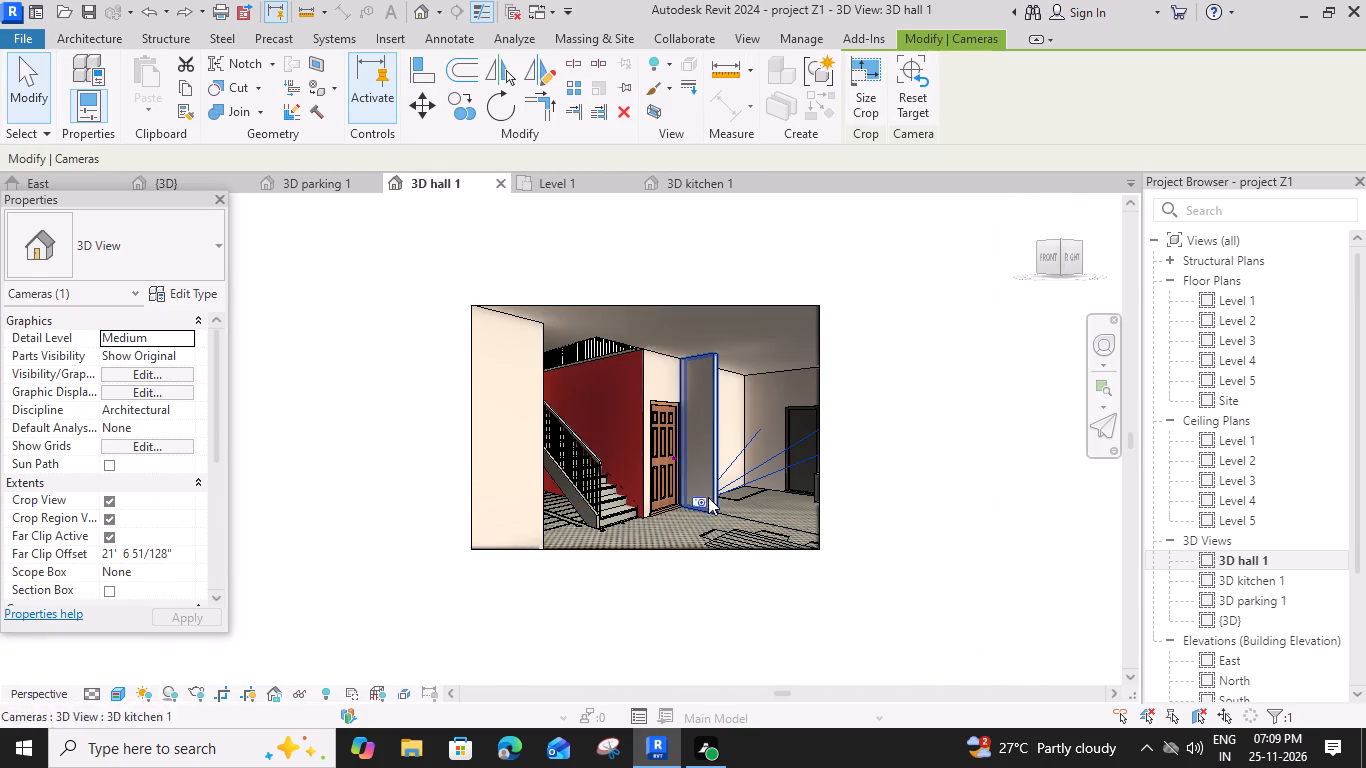
{"action": "left_click_drag", "start_coordinate": [702, 500], "coordinate": [697, 467]}
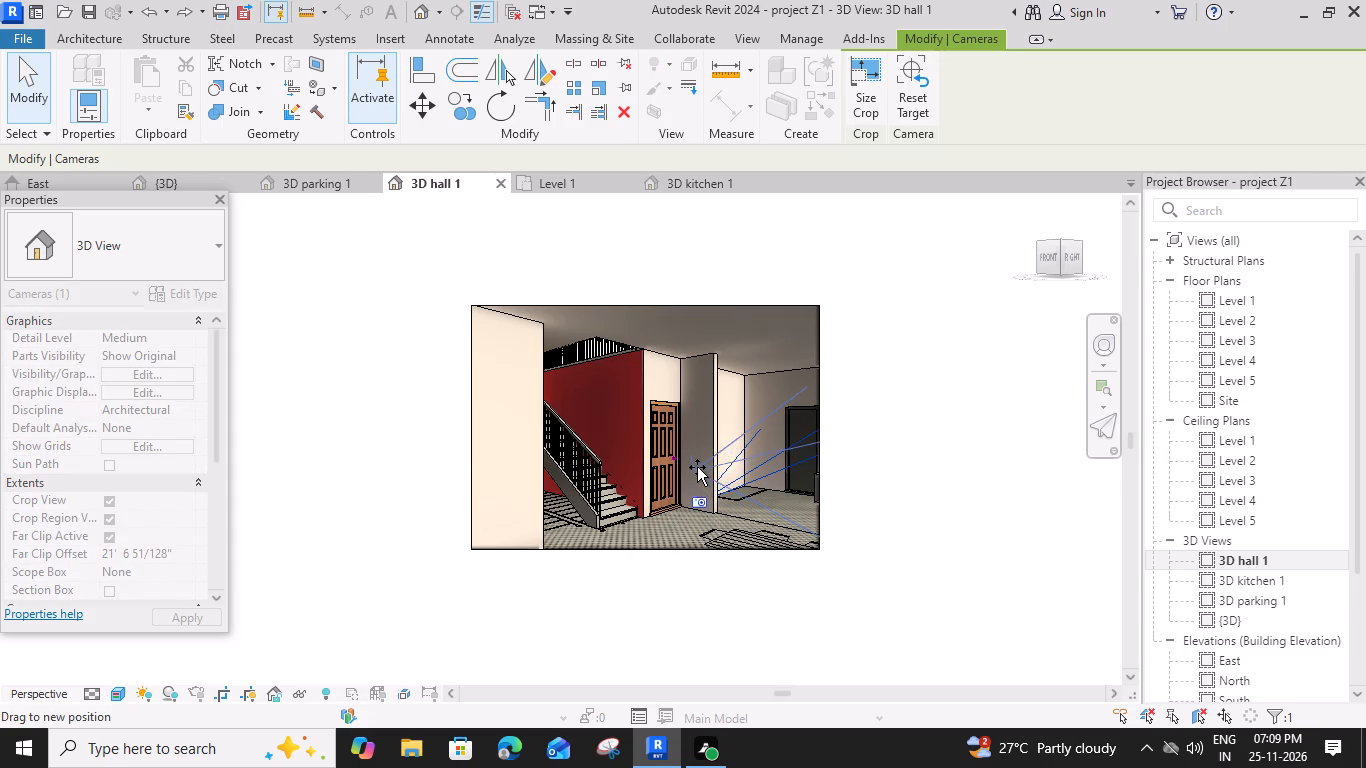
{"action": "left_click_drag", "start_coordinate": [697, 467], "coordinate": [696, 464]}
{"action": "left_click", "coordinate": [685, 185]}
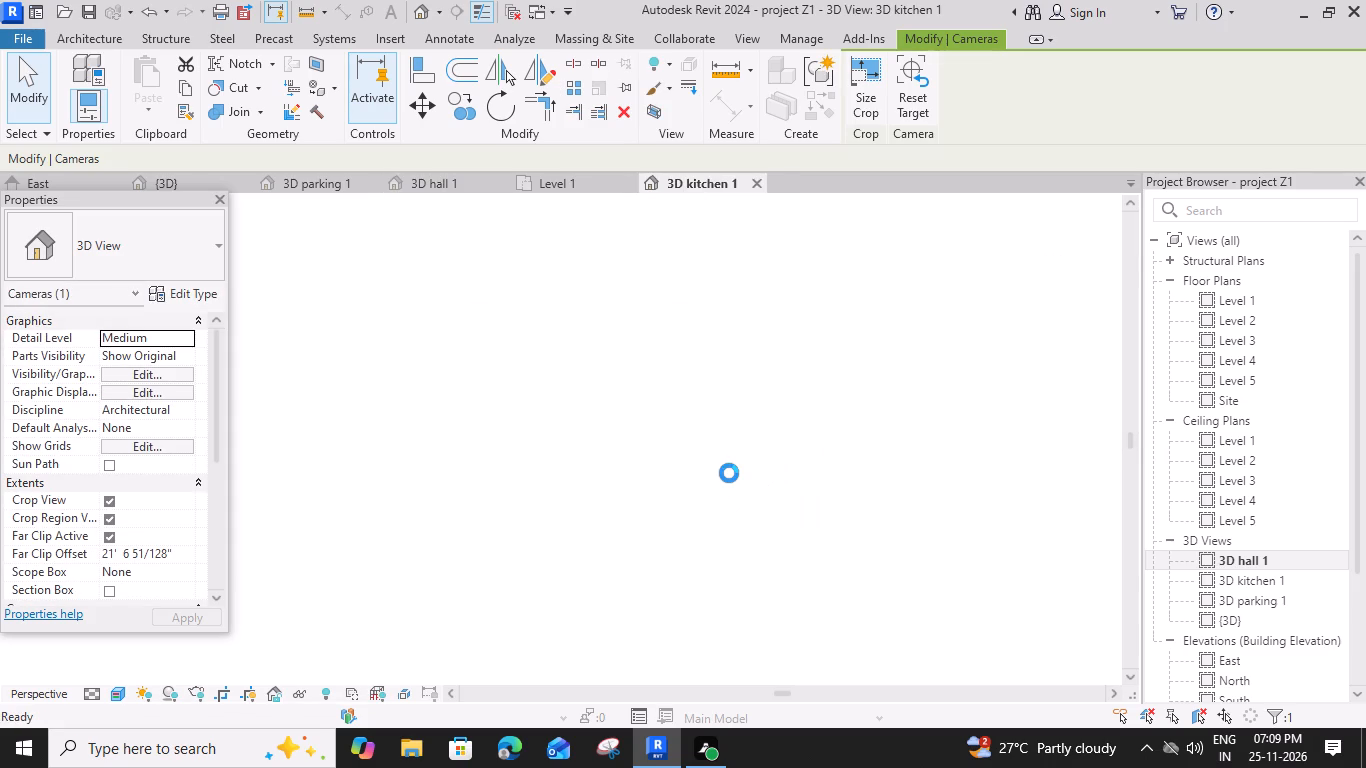
{"action": "scroll", "coordinate": [805, 498], "scroll_direction": "down", "scroll_amount": 4}
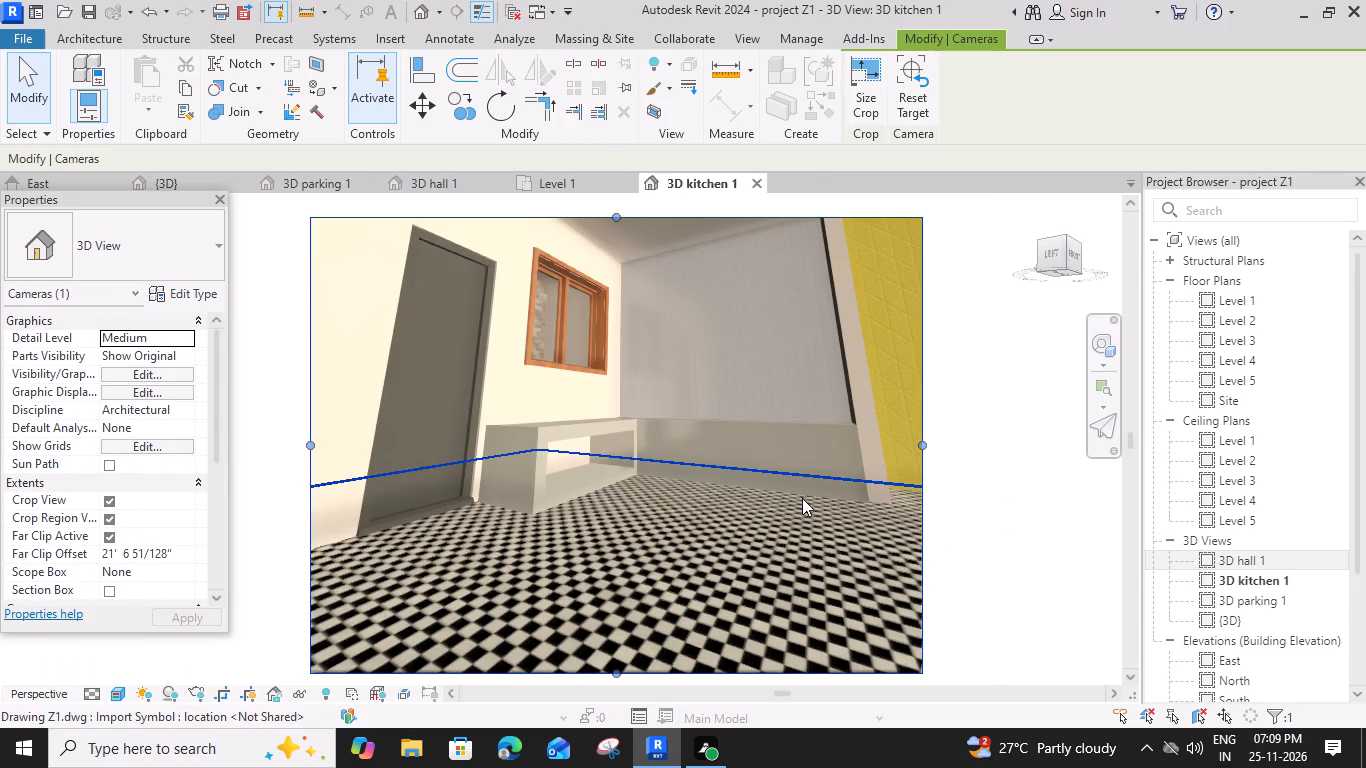
{"action": "left_click", "coordinate": [961, 533]}
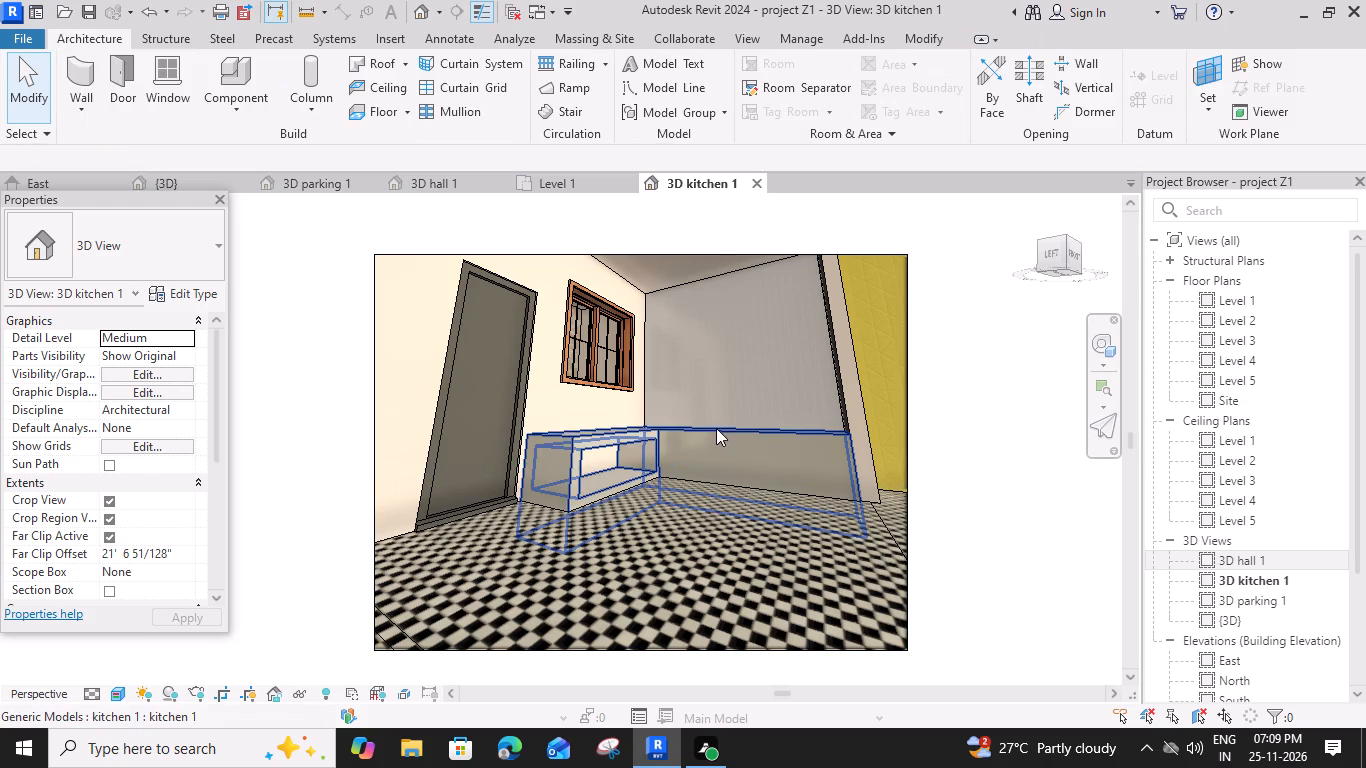
Edit kitchen 1 in place and start a void extrusion with the long counter's front face along the grey tiled wall as work plane.
{"action": "scroll", "coordinate": [712, 430], "scroll_direction": "up", "scroll_amount": 2}
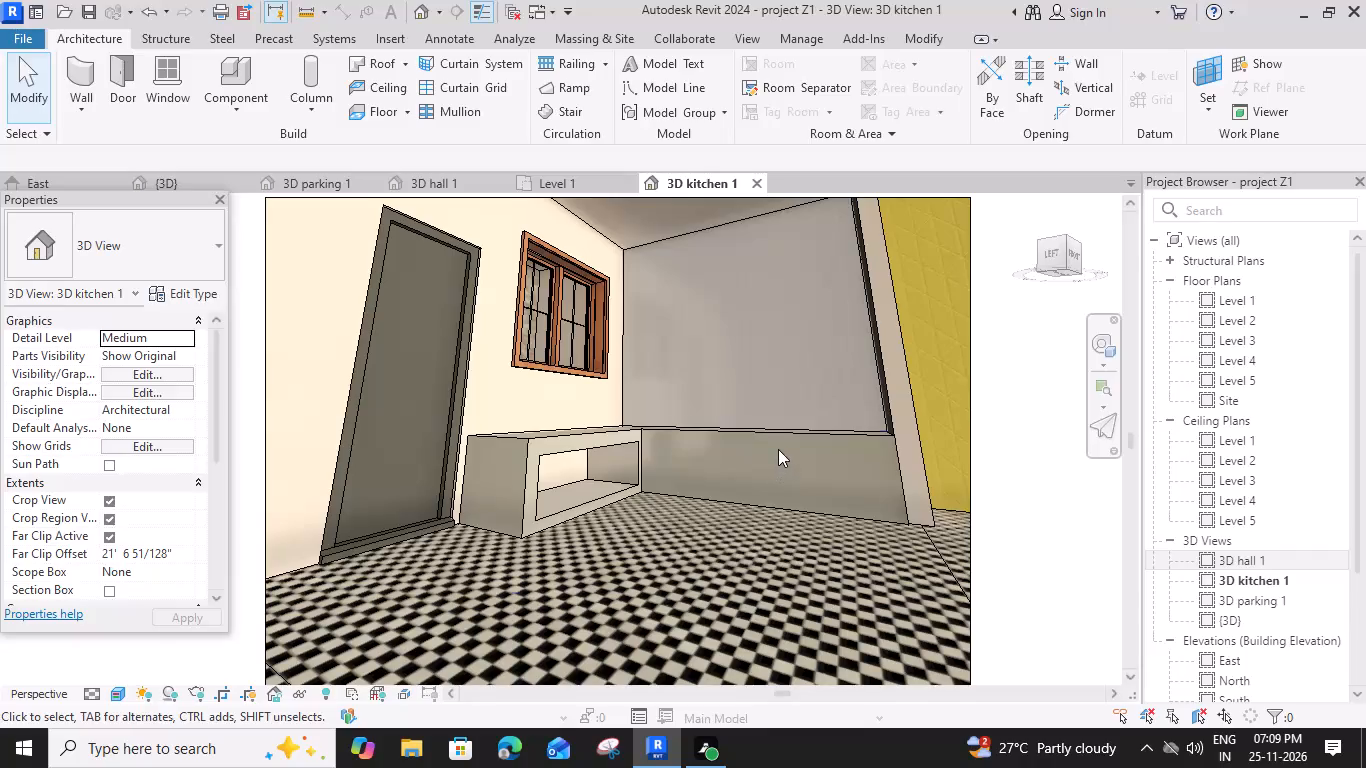
{"action": "left_click", "coordinate": [780, 432]}
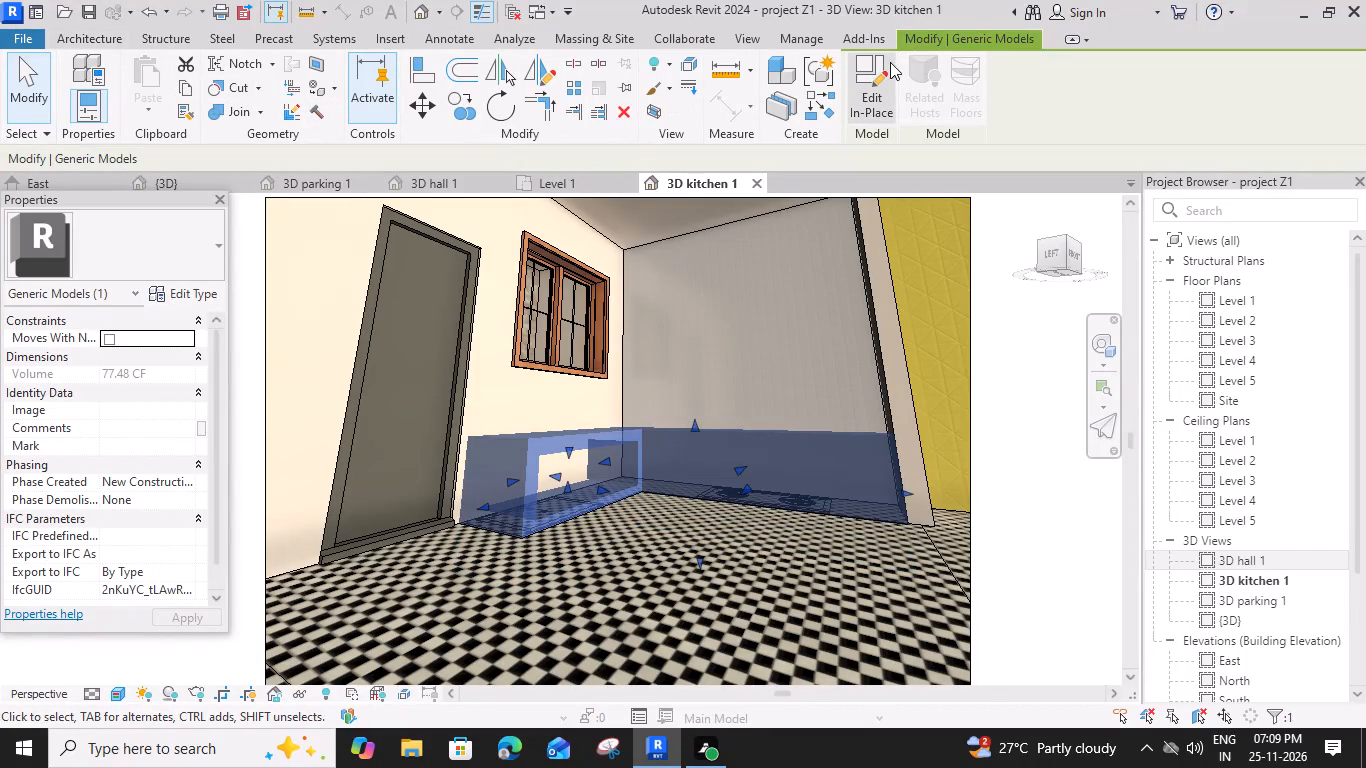
{"action": "left_click", "coordinate": [860, 58]}
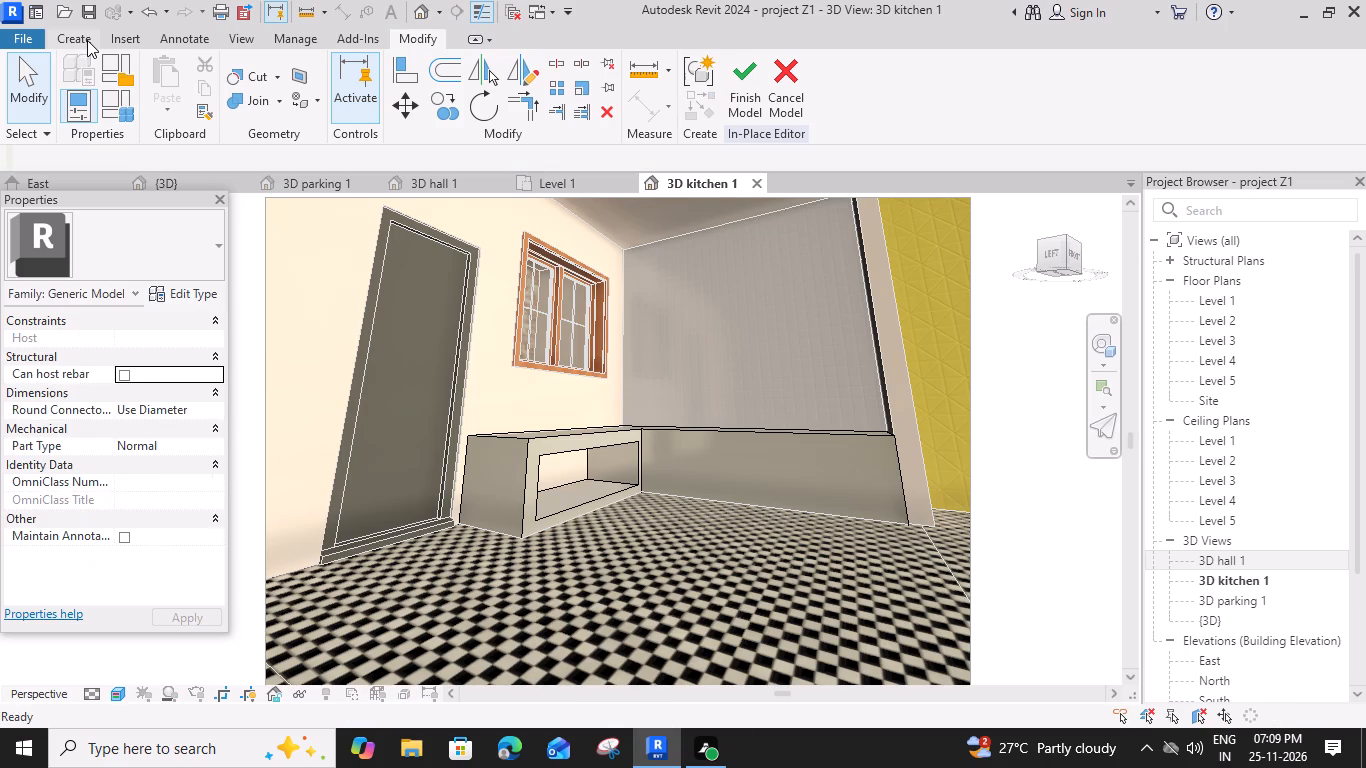
{"action": "left_click", "coordinate": [80, 43]}
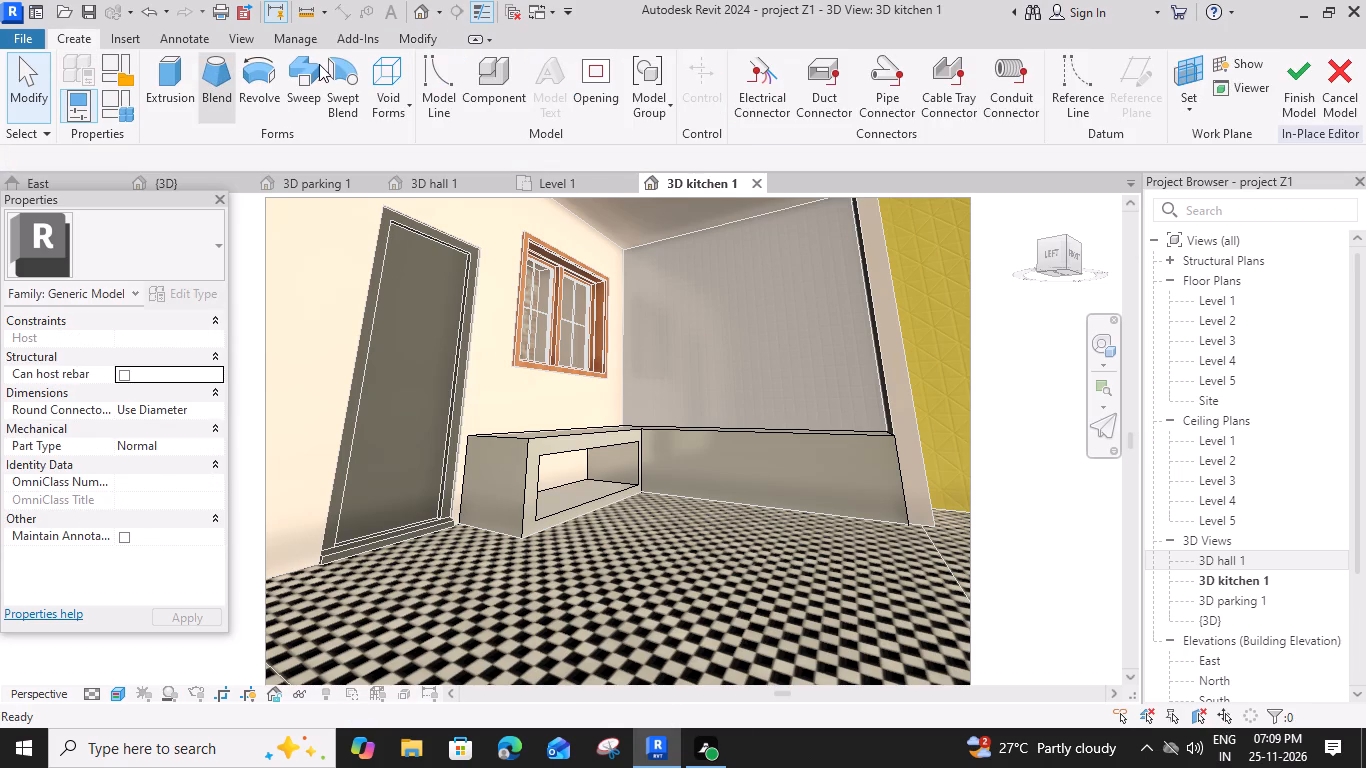
{"action": "left_click", "coordinate": [394, 73]}
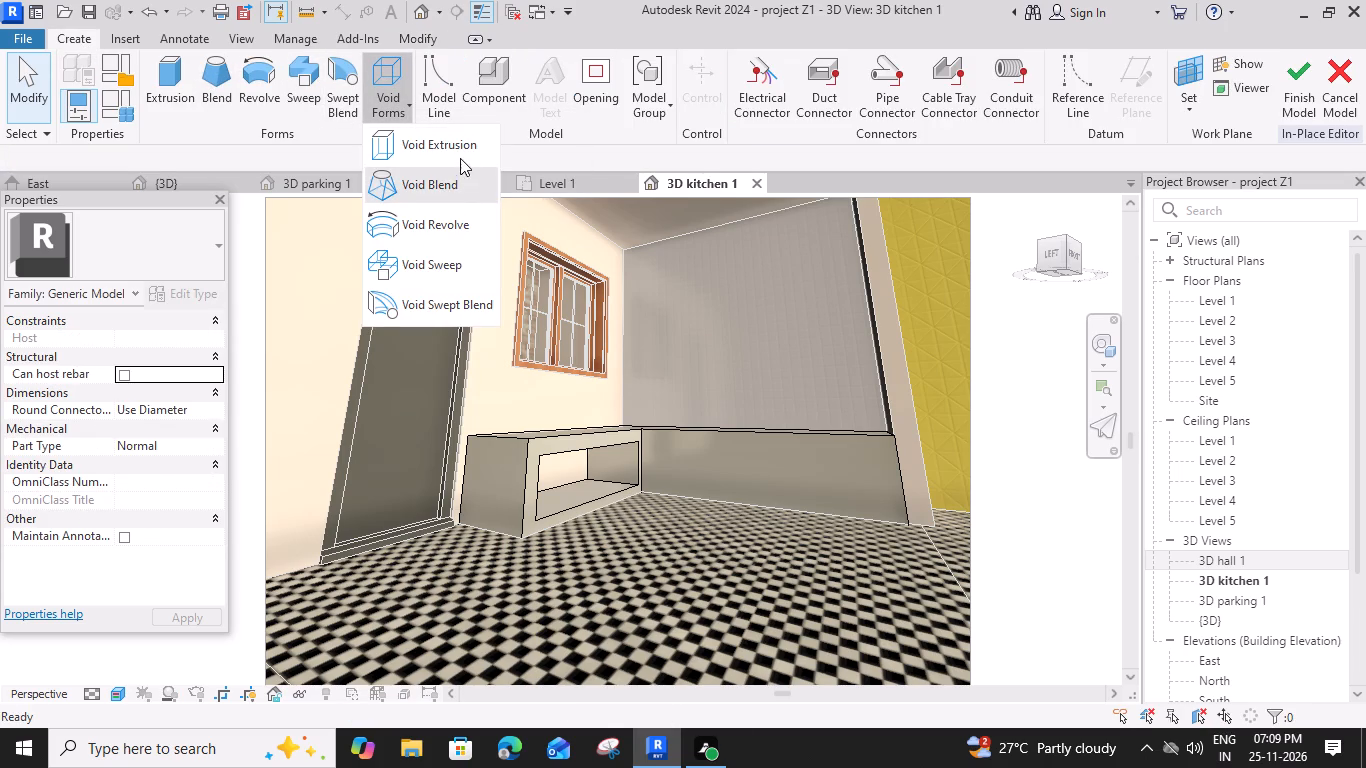
{"action": "left_click", "coordinate": [460, 136]}
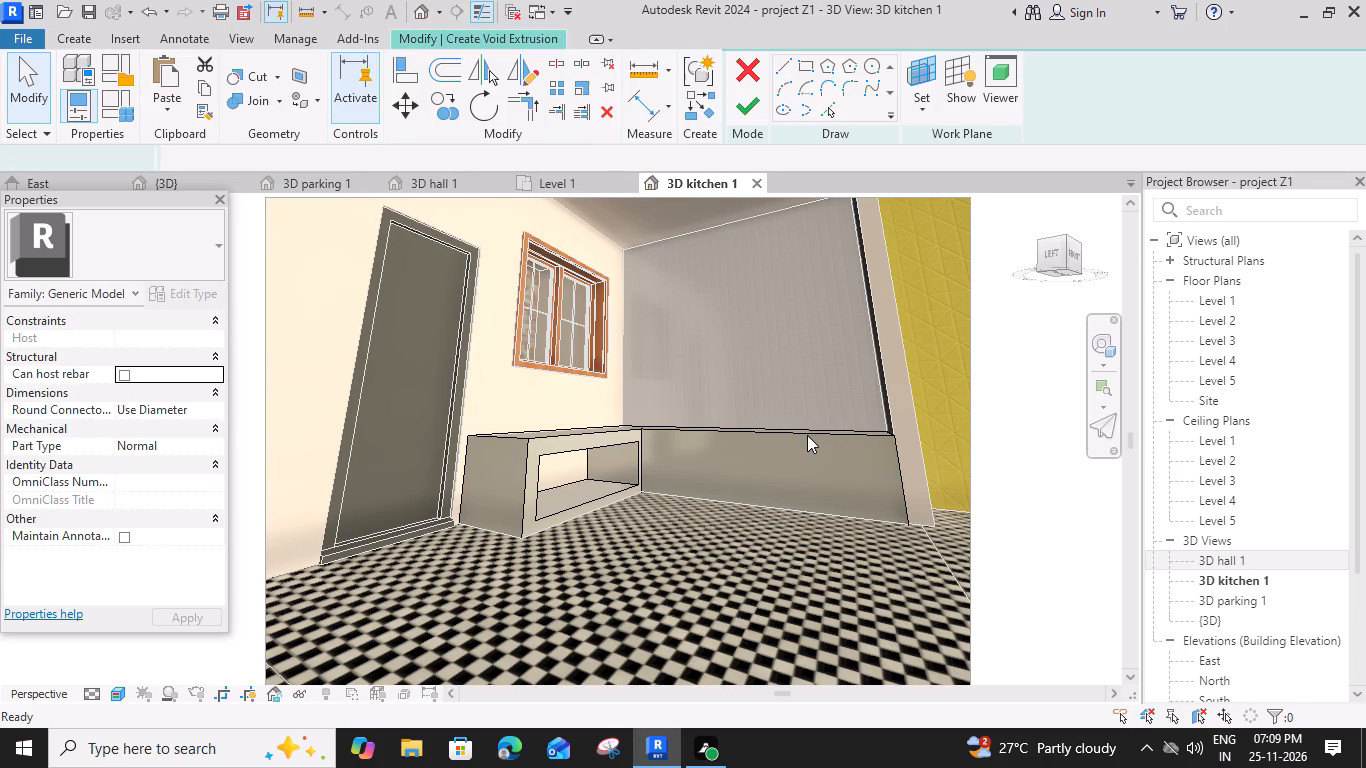
{"action": "left_click", "coordinate": [924, 112]}
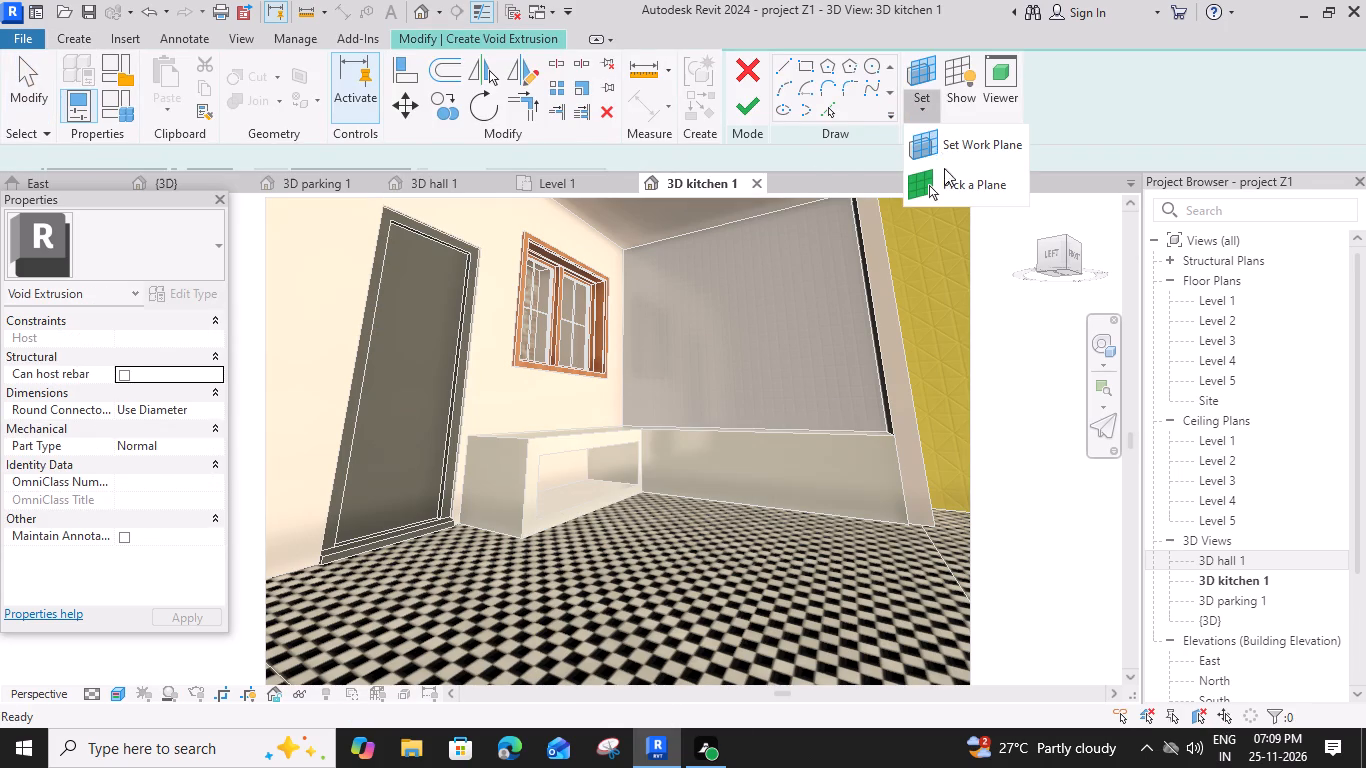
{"action": "left_click", "coordinate": [952, 182]}
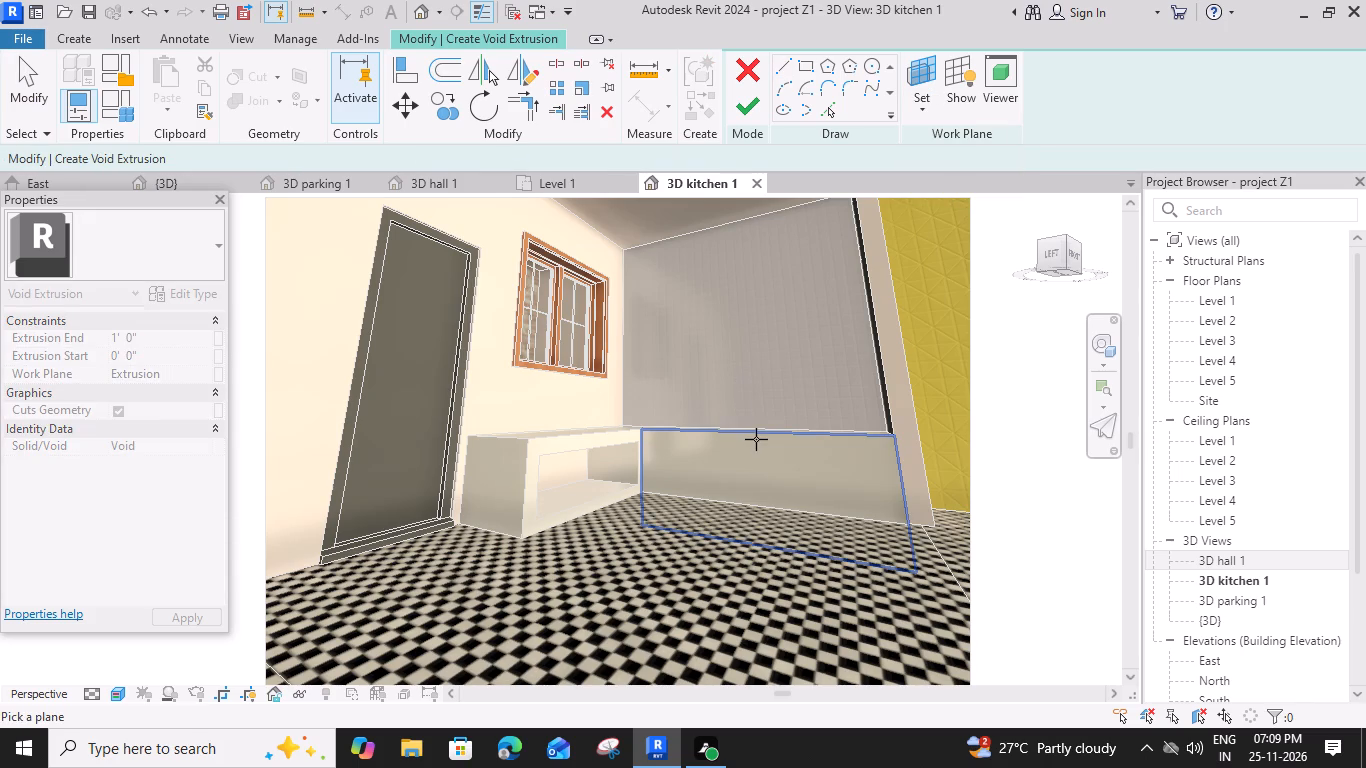
{"action": "left_click", "coordinate": [756, 439]}
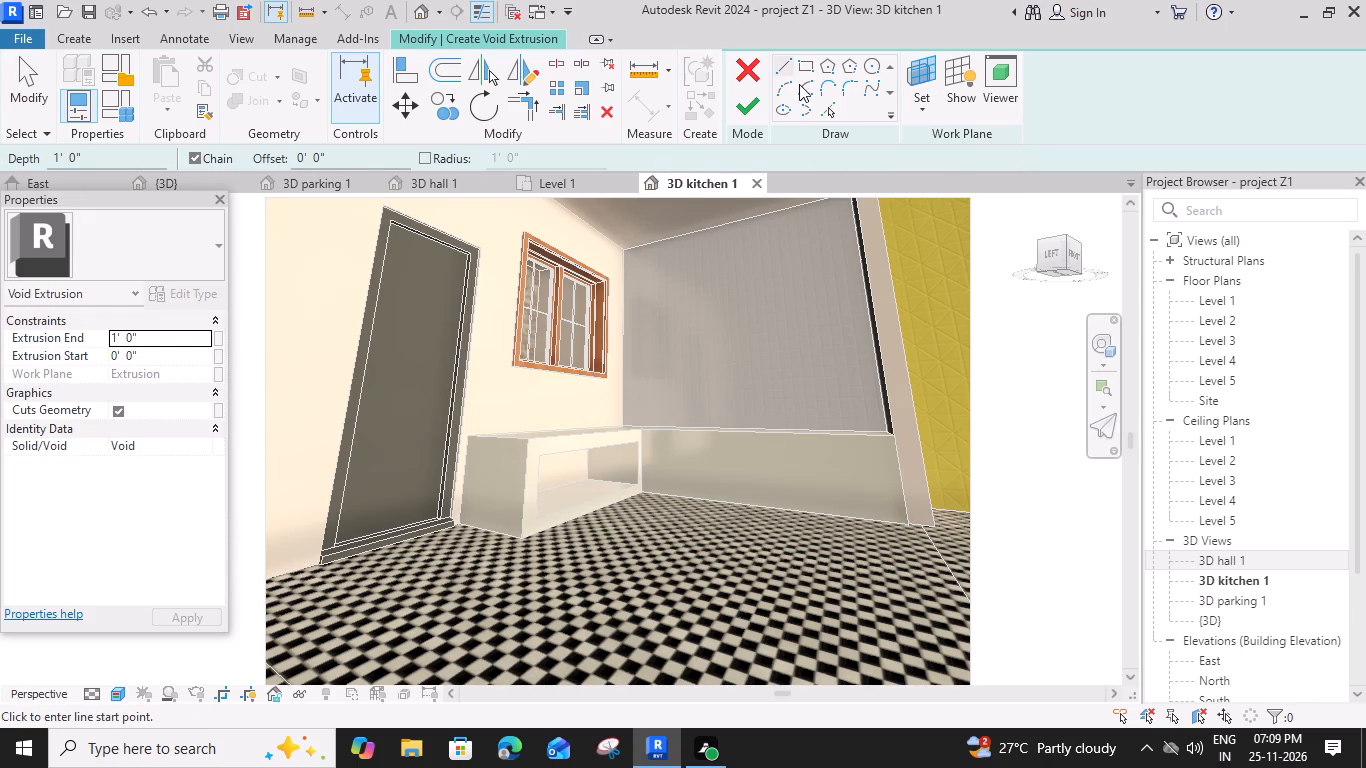
Sketch a rectangle inset 3" from the counter face's edges, about 6' 8" by 1' 6", and finish the void at 1' depth.
{"action": "left_click", "coordinate": [805, 66]}
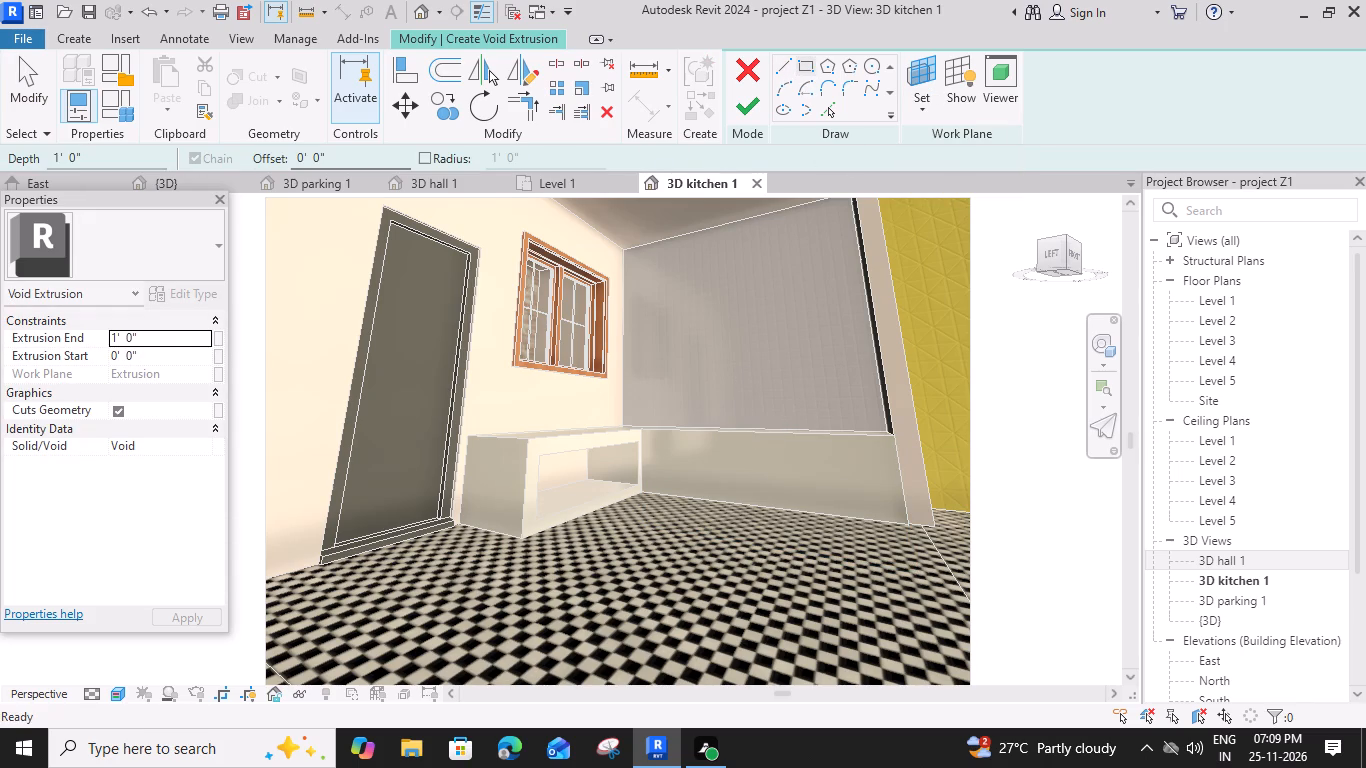
{"action": "left_click_drag", "start_coordinate": [348, 157], "coordinate": [219, 163]}
{"action": "key", "text": "3"}
{"action": "key", "text": "shift+quotedbl"}
{"action": "key", "text": "Return"}
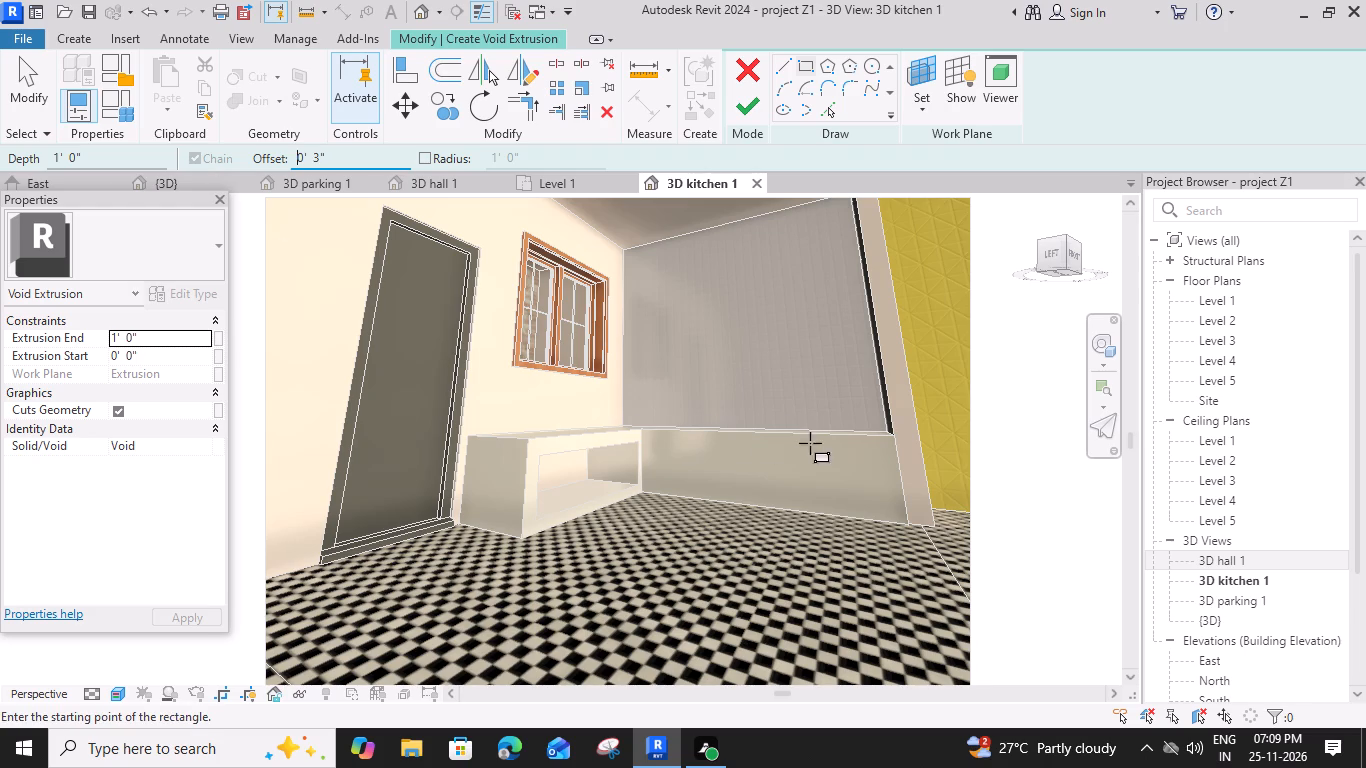
{"action": "scroll", "coordinate": [881, 452], "scroll_direction": "up", "scroll_amount": 7}
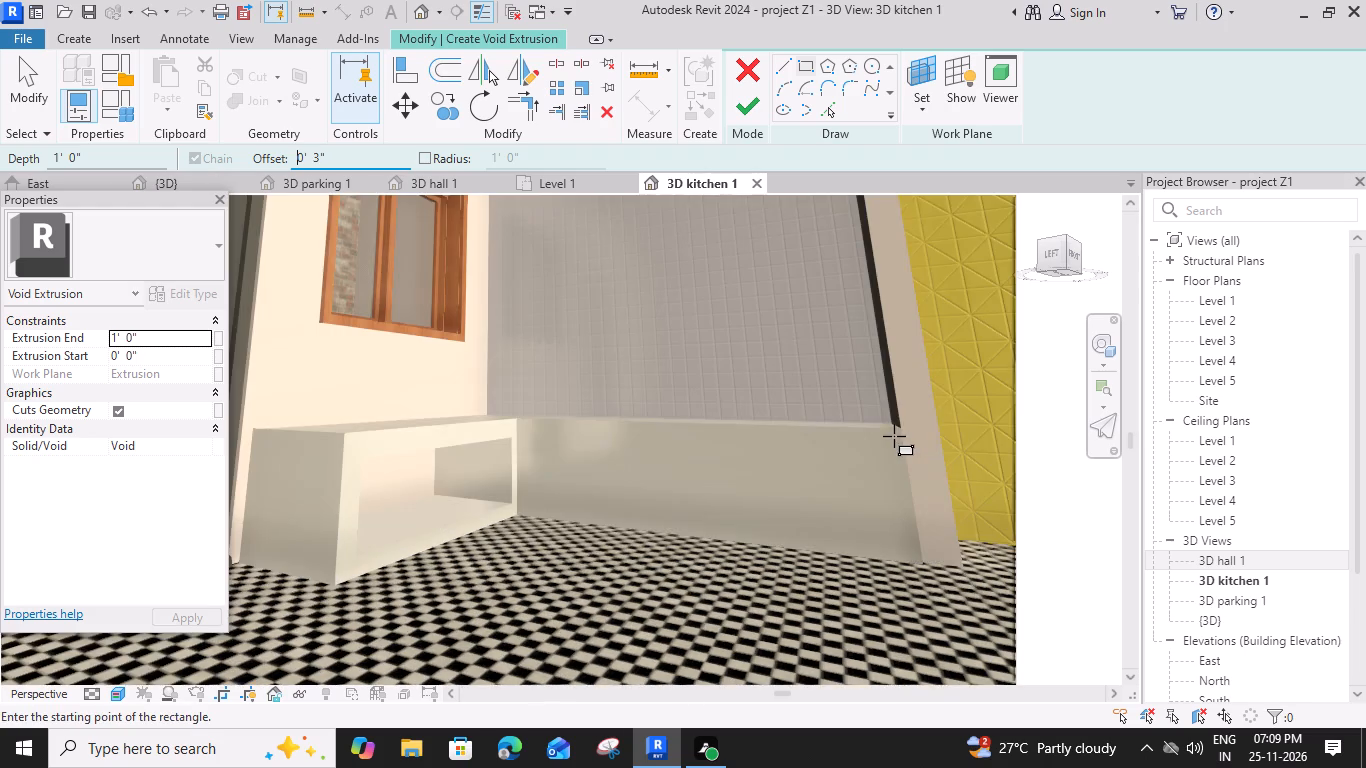
{"action": "left_click", "coordinate": [907, 423]}
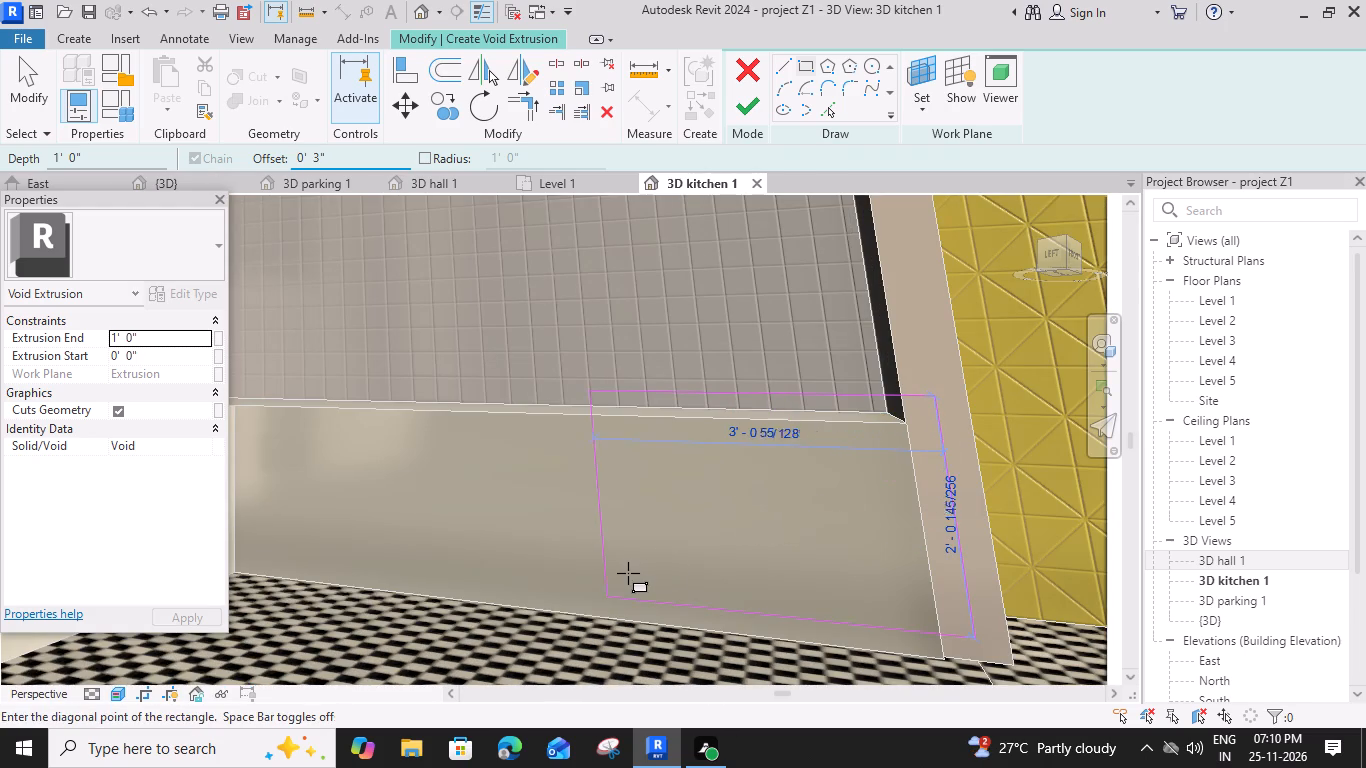
{"action": "key", "text": "space"}
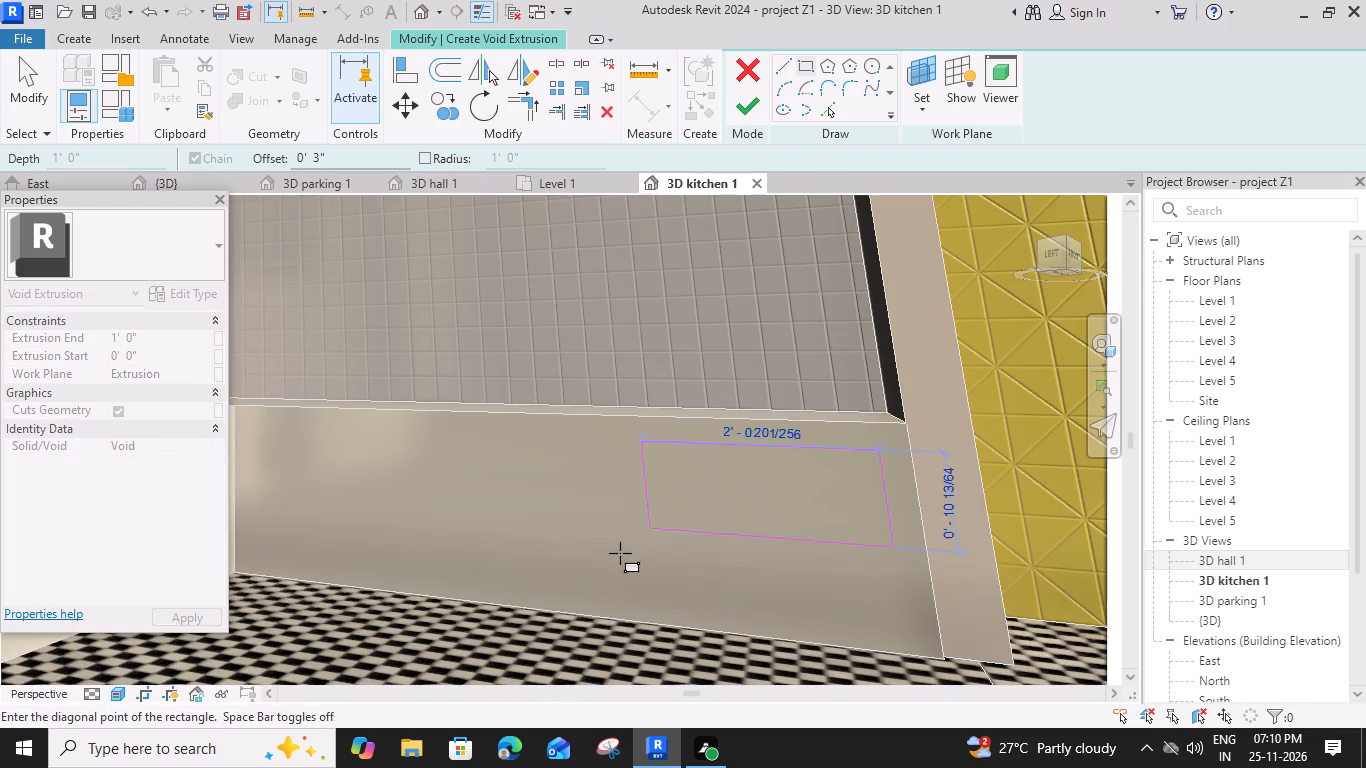
{"action": "scroll", "coordinate": [615, 558], "scroll_direction": "down", "scroll_amount": 2}
{"action": "middle_click_drag", "start_coordinate": [553, 546], "coordinate": [736, 527]}
{"action": "scroll", "coordinate": [525, 537], "scroll_direction": "up", "scroll_amount": 3}
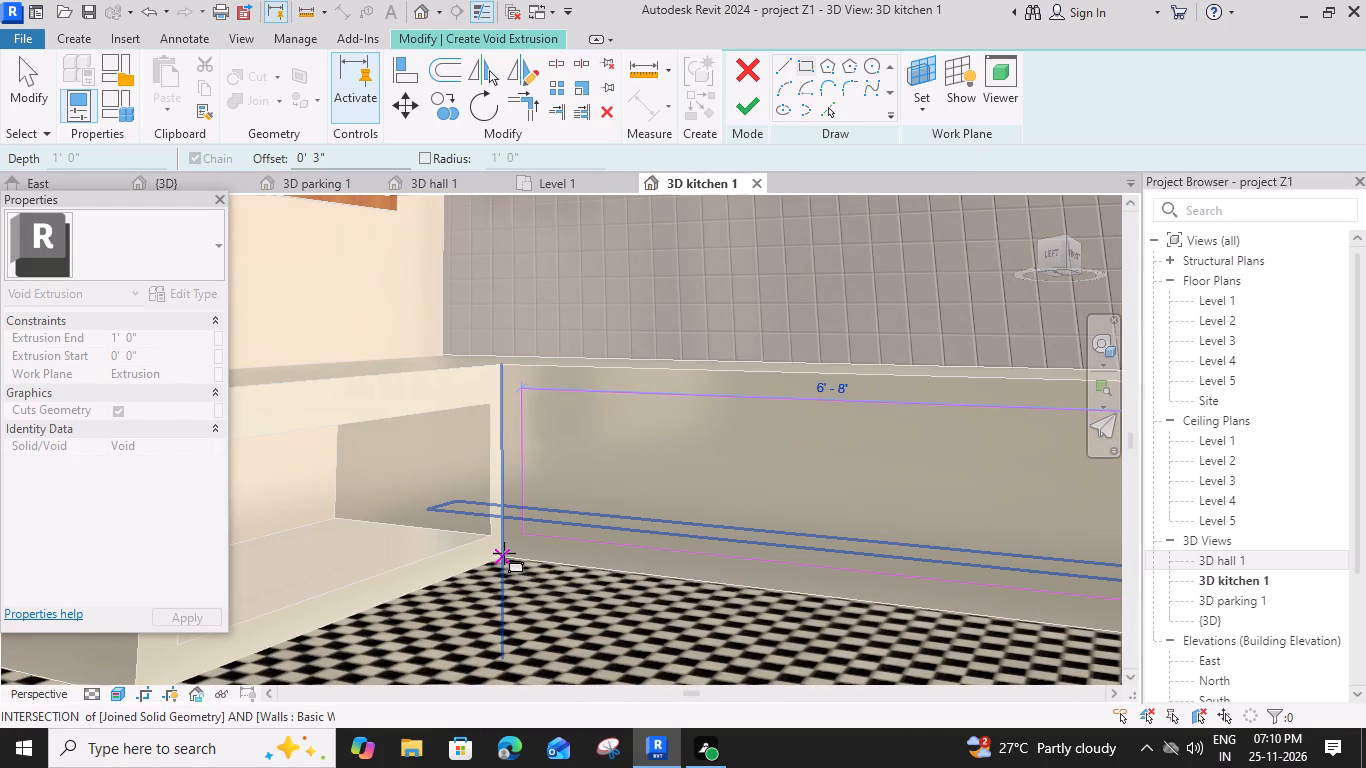
{"action": "left_click", "coordinate": [502, 556]}
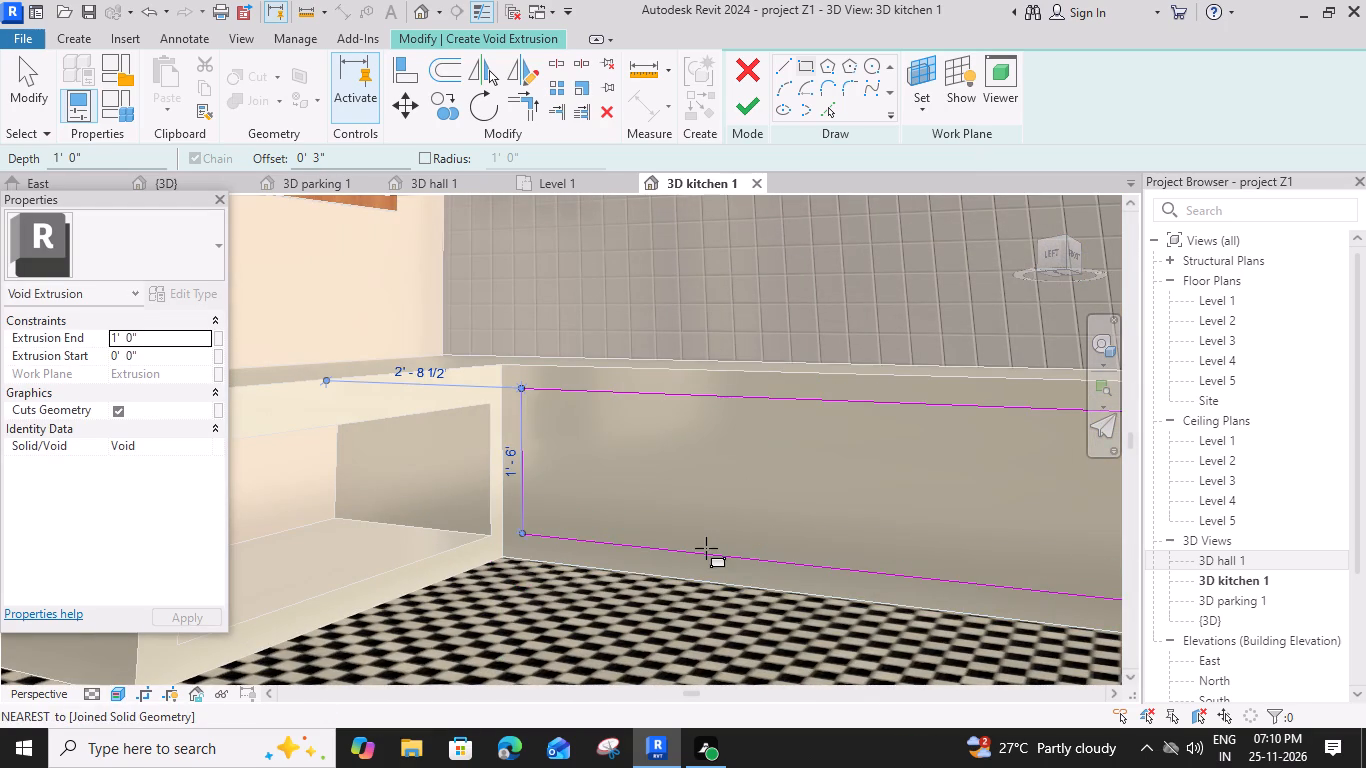
{"action": "scroll", "coordinate": [704, 548], "scroll_direction": "down", "scroll_amount": 3}
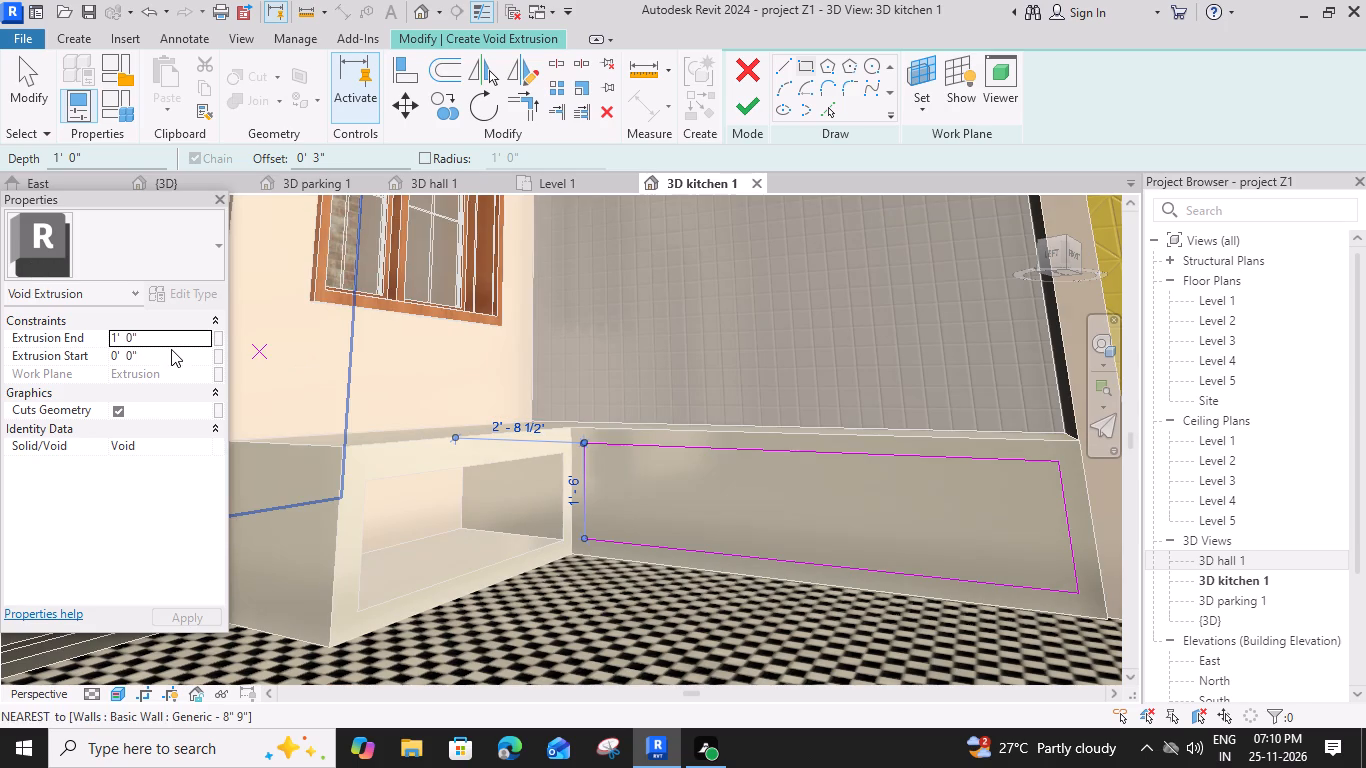
{"action": "left_click", "coordinate": [169, 340]}
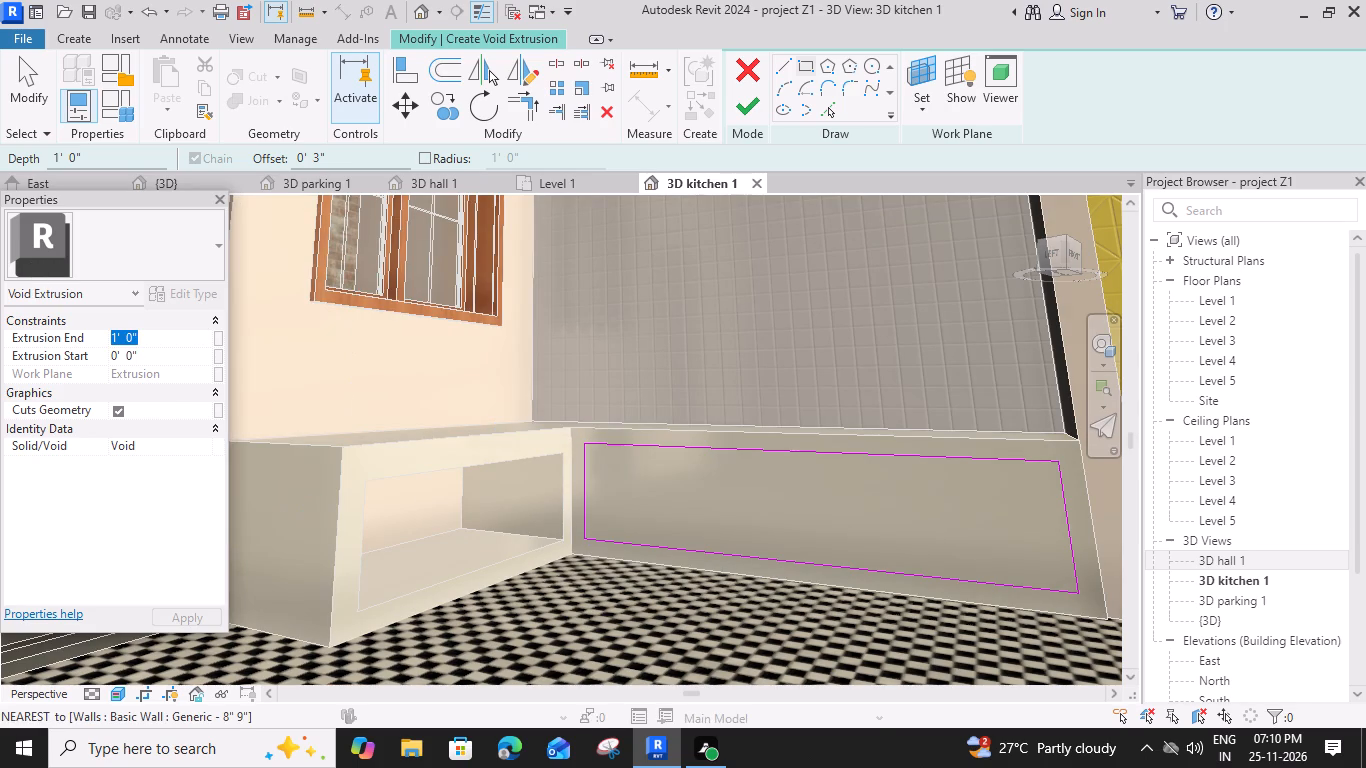
{"action": "left_click", "coordinate": [745, 104]}
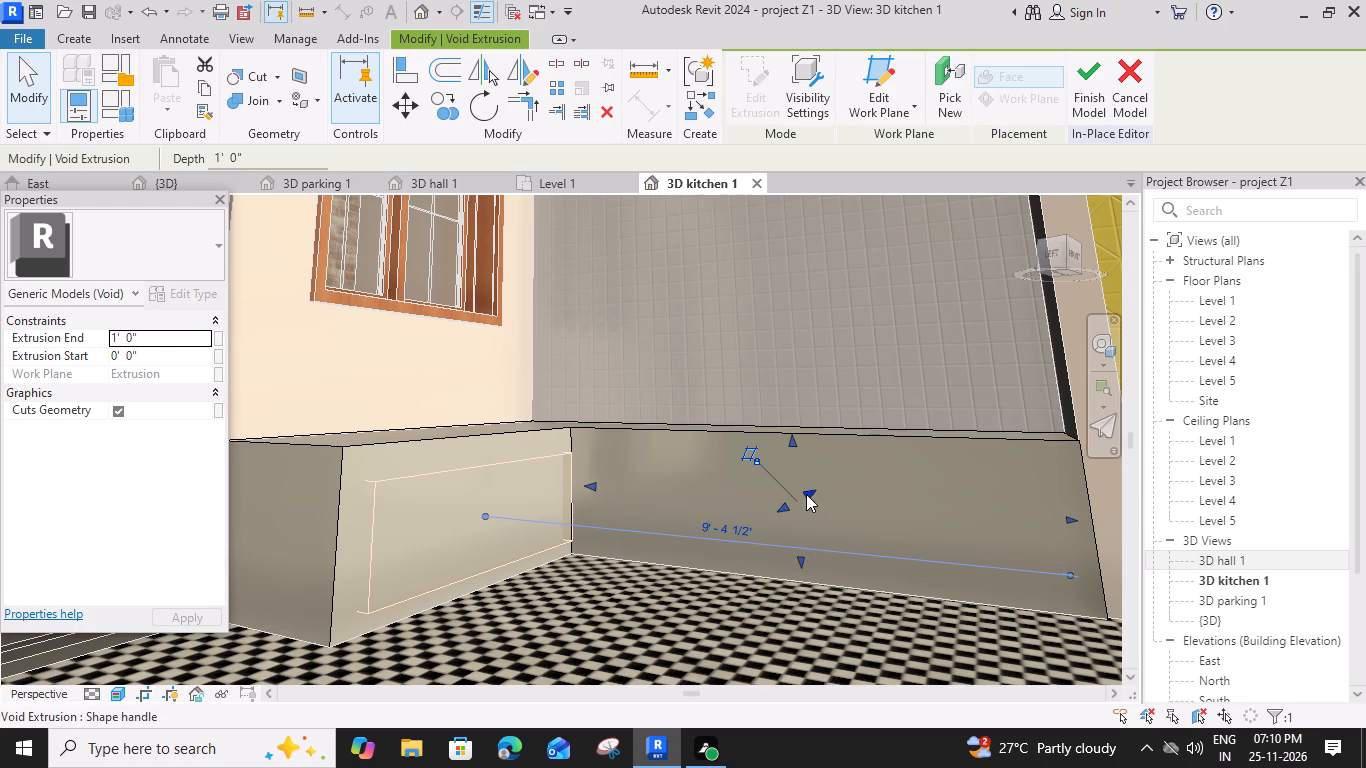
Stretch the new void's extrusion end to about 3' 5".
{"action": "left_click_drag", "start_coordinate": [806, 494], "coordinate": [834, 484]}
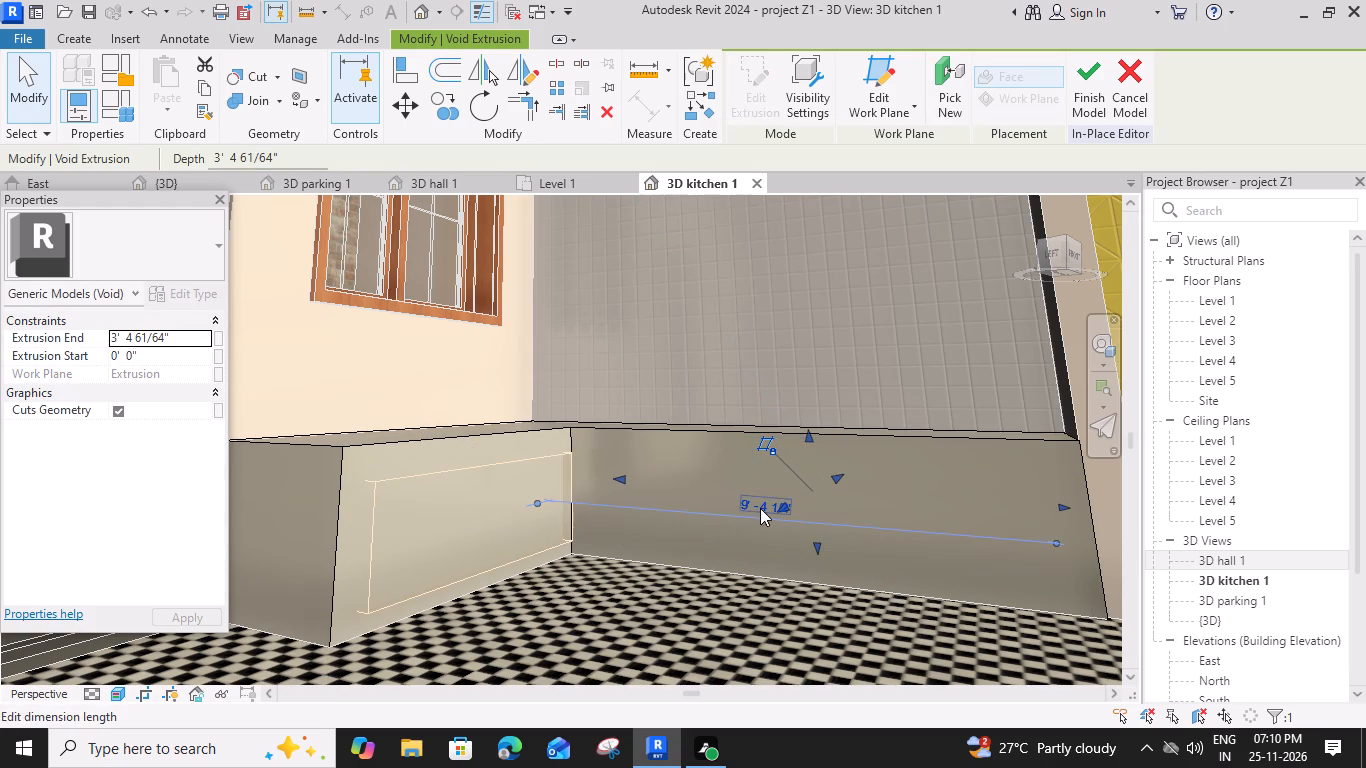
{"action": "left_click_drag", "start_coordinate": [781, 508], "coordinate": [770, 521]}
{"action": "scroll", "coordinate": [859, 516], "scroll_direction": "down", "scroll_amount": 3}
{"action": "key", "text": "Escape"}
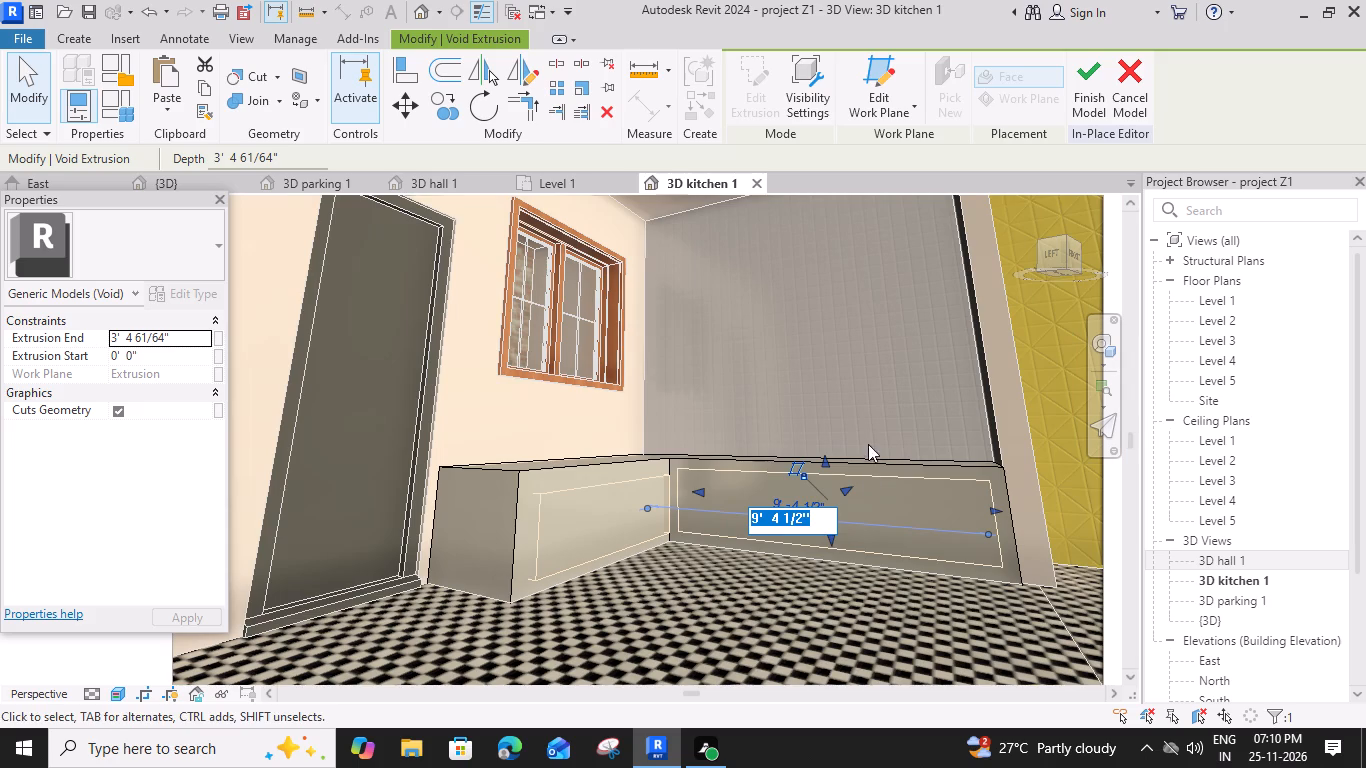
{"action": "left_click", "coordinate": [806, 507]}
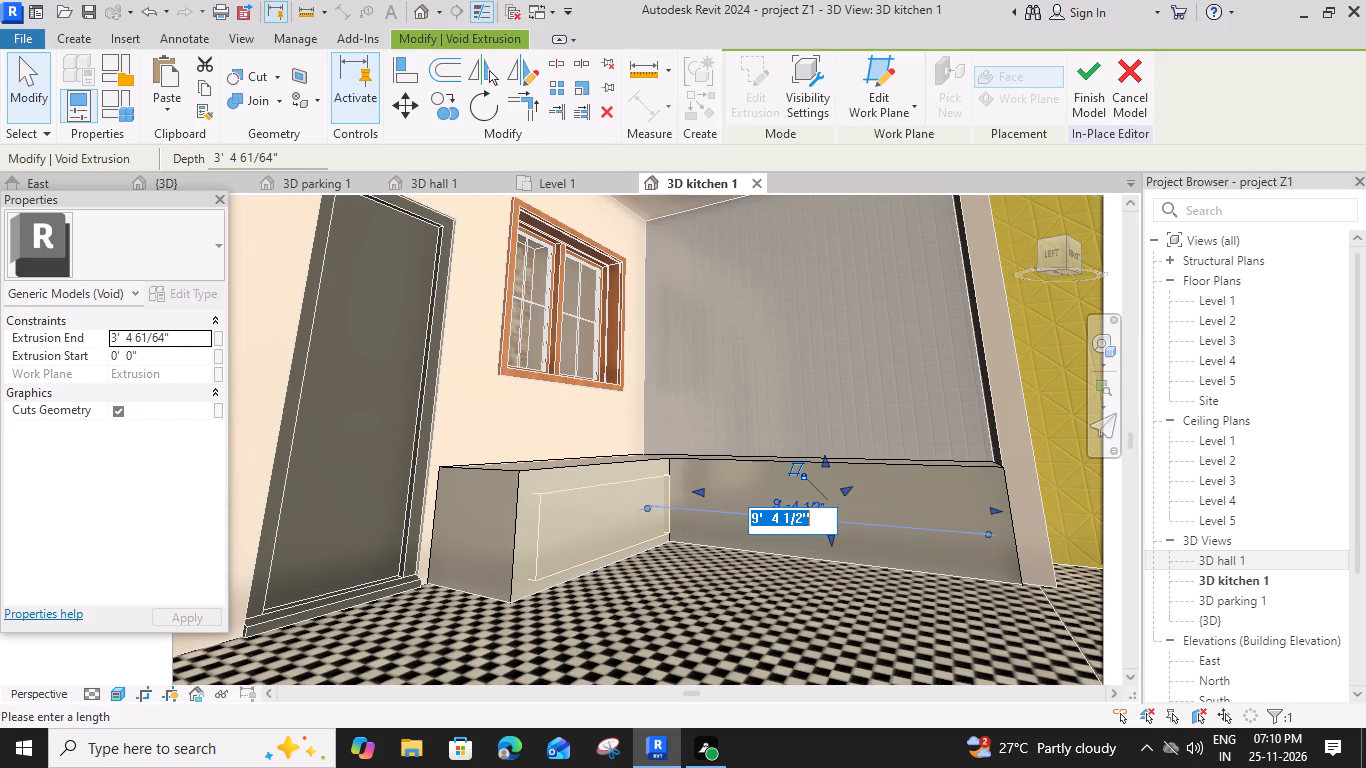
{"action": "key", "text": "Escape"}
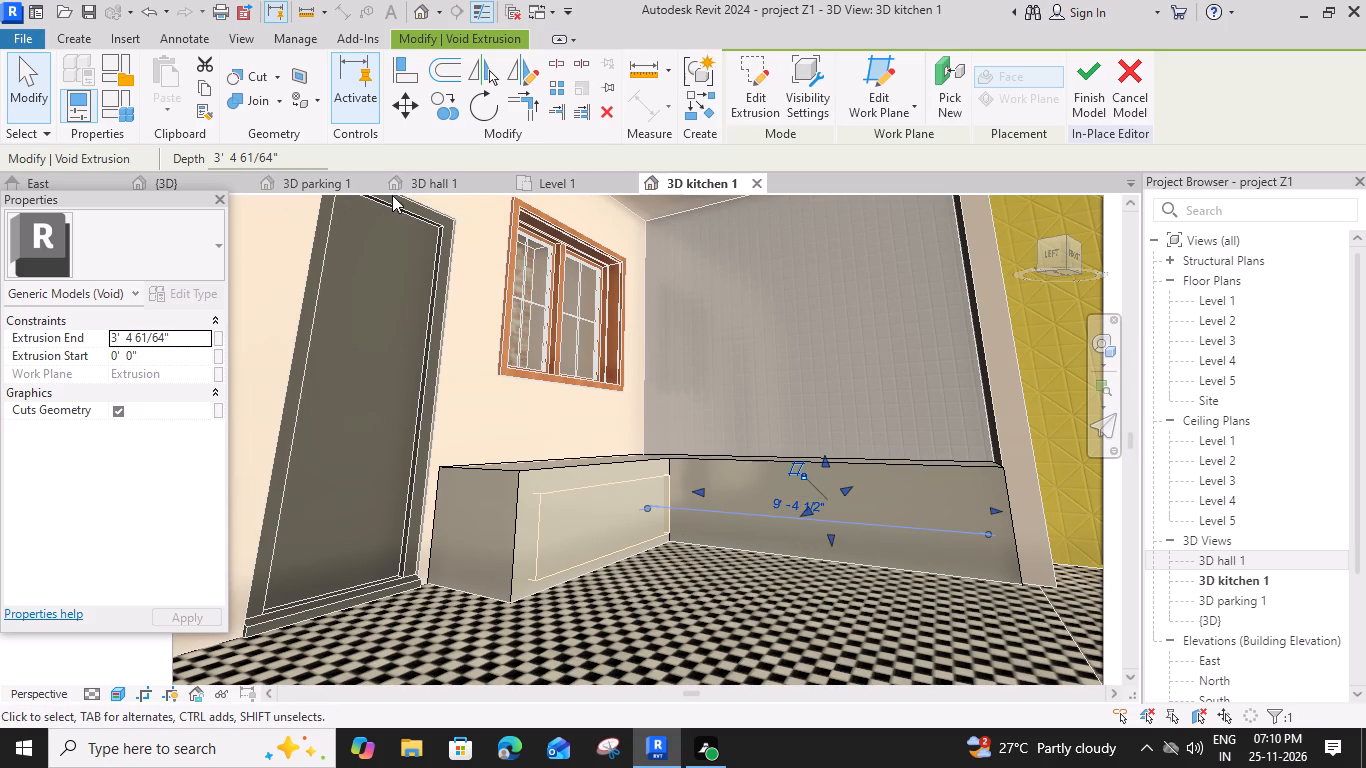
In the Level 1 plan, stretch the stove-side void to start at -0' 3" and end at 2' 1" on the wall's inner face.
{"action": "left_click", "coordinate": [420, 186]}
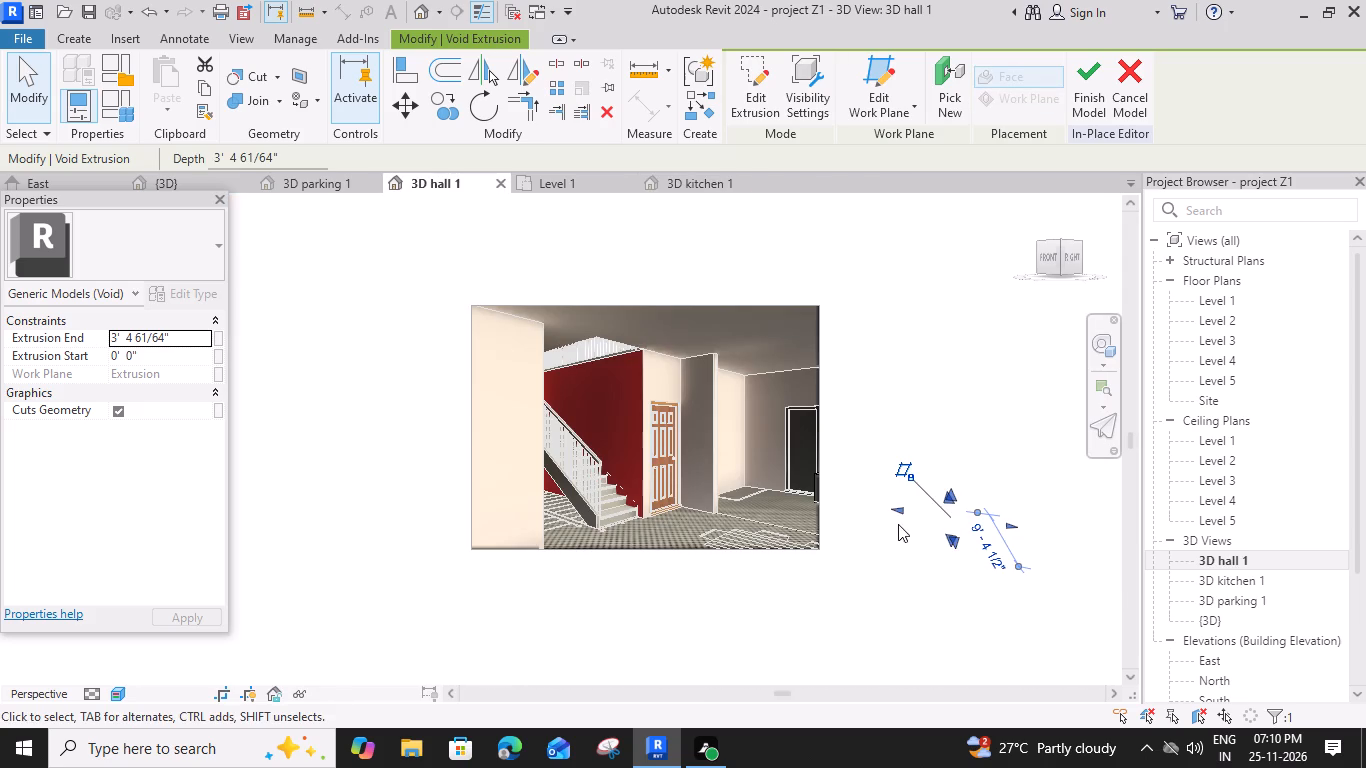
{"action": "left_click", "coordinate": [332, 180]}
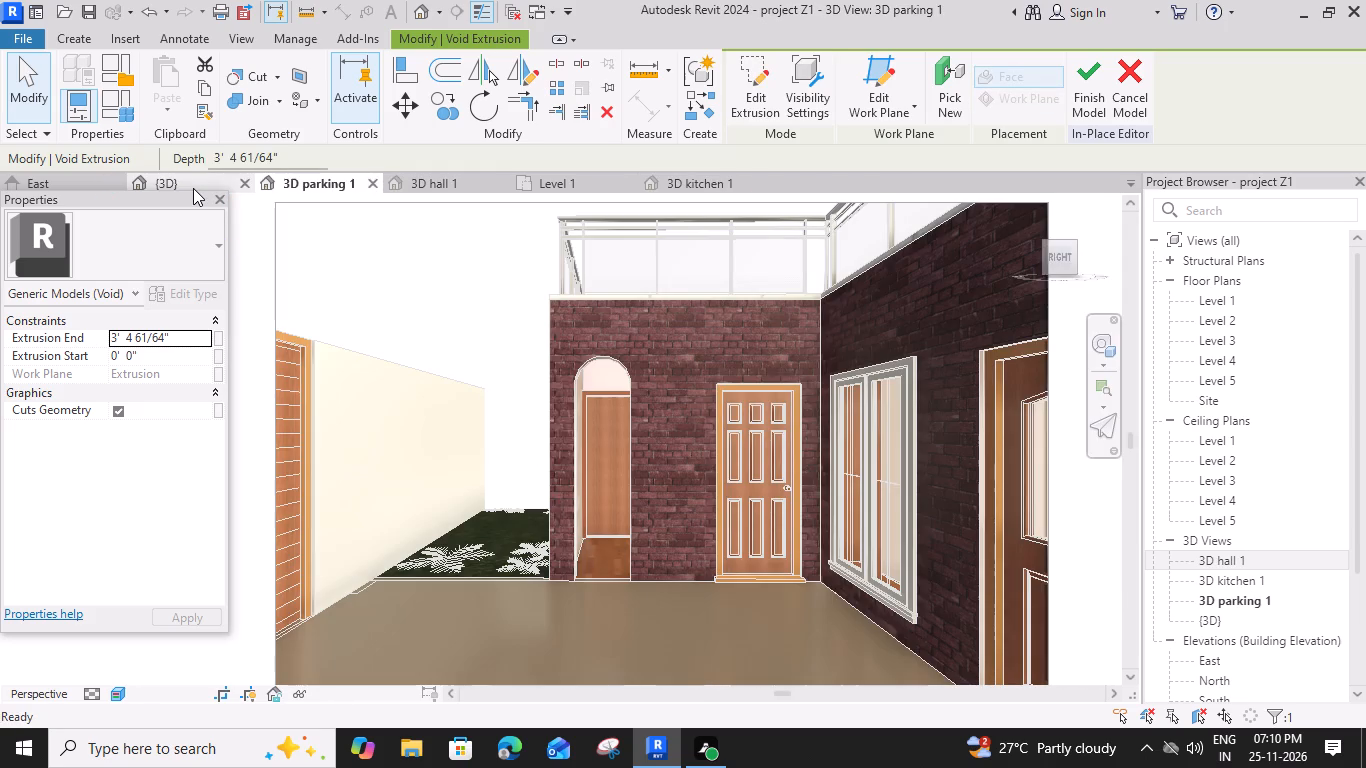
{"action": "left_click", "coordinate": [193, 188]}
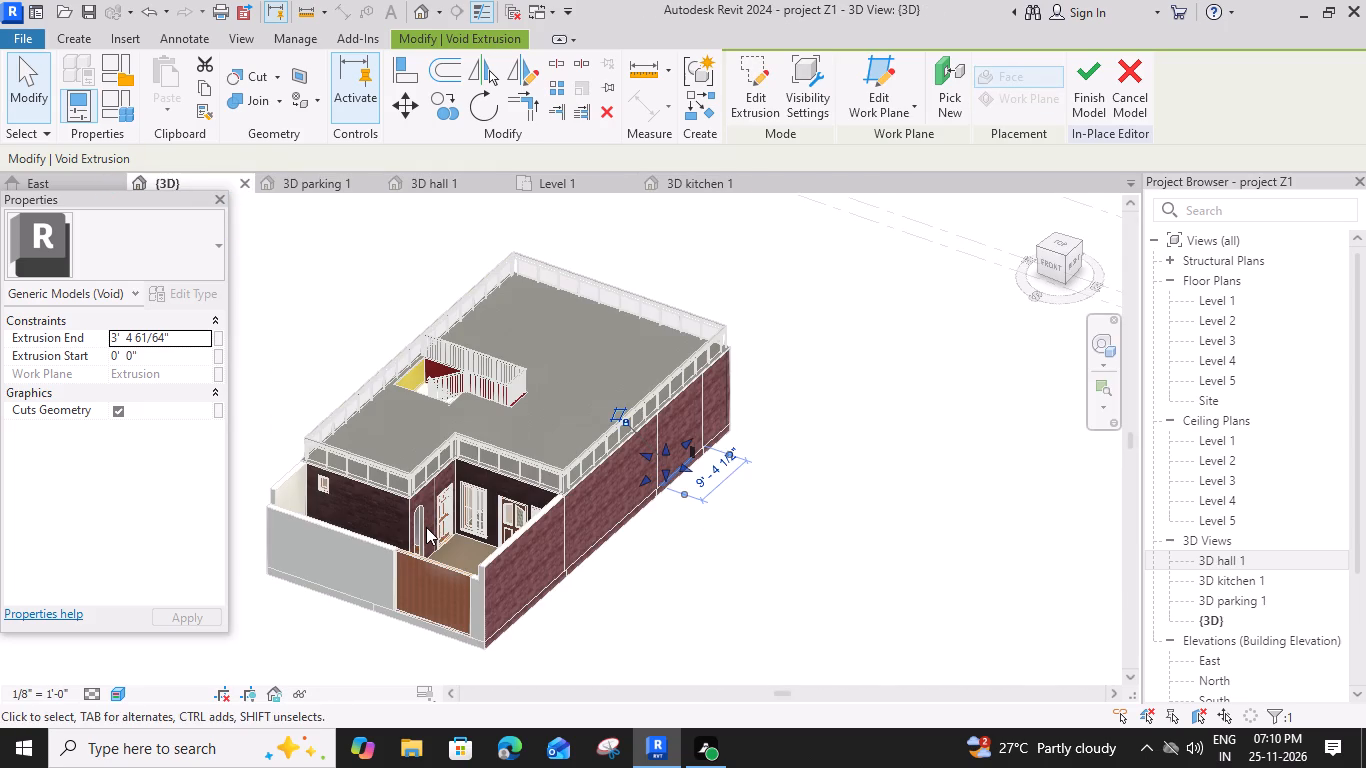
{"action": "left_click", "coordinate": [554, 181]}
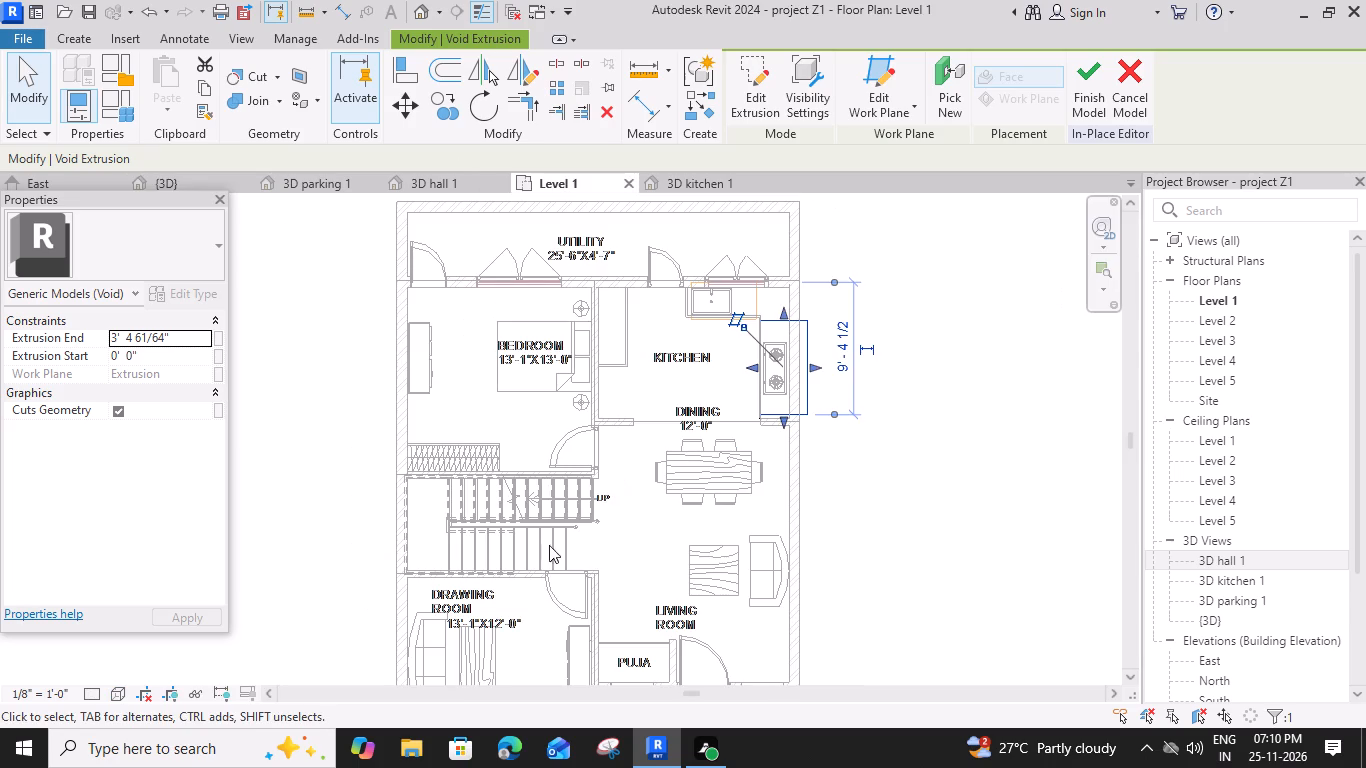
{"action": "scroll", "coordinate": [776, 353], "scroll_direction": "up", "scroll_amount": 4}
{"action": "right_click", "coordinate": [770, 348]}
{"action": "scroll", "coordinate": [769, 348], "scroll_direction": "up", "scroll_amount": 3}
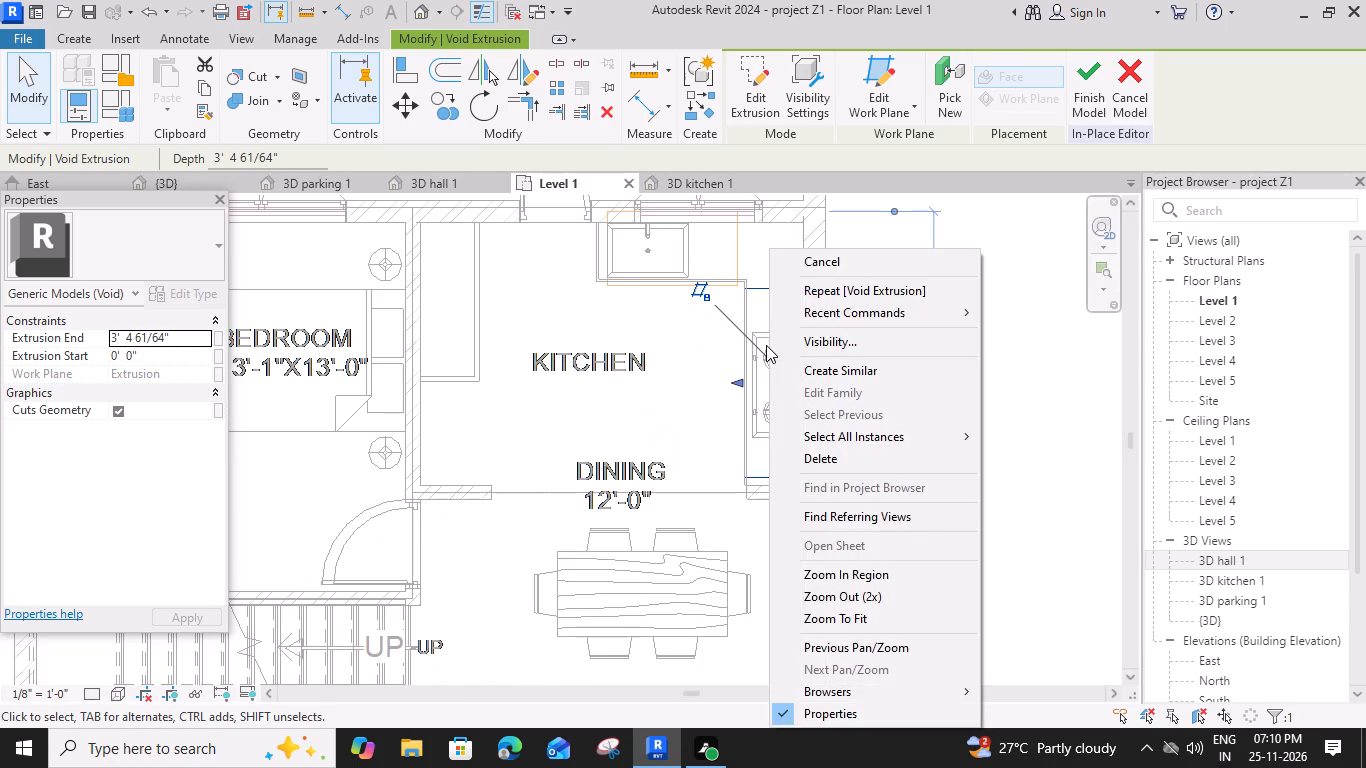
{"action": "key", "text": "Escape"}
{"action": "scroll", "coordinate": [754, 379], "scroll_direction": "up", "scroll_amount": 3}
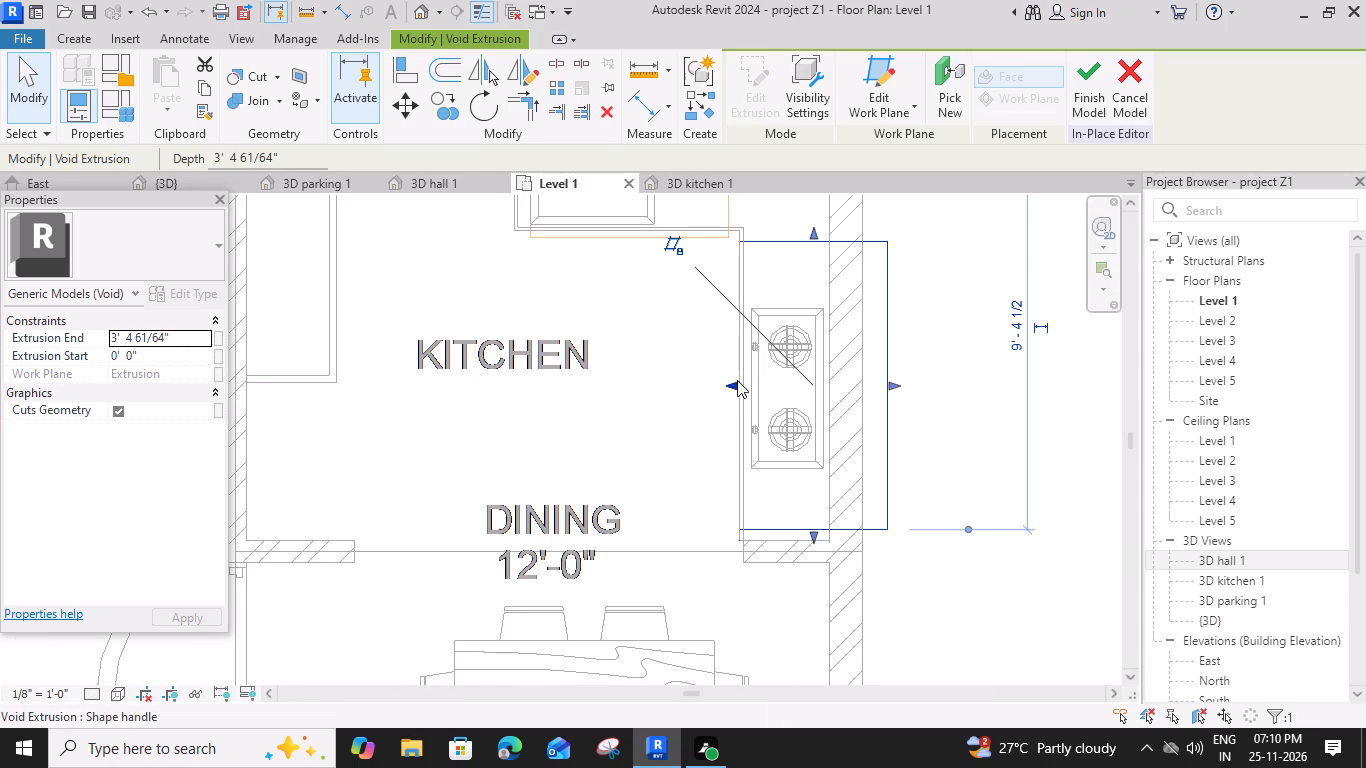
{"action": "left_click_drag", "start_coordinate": [735, 380], "coordinate": [726, 382]}
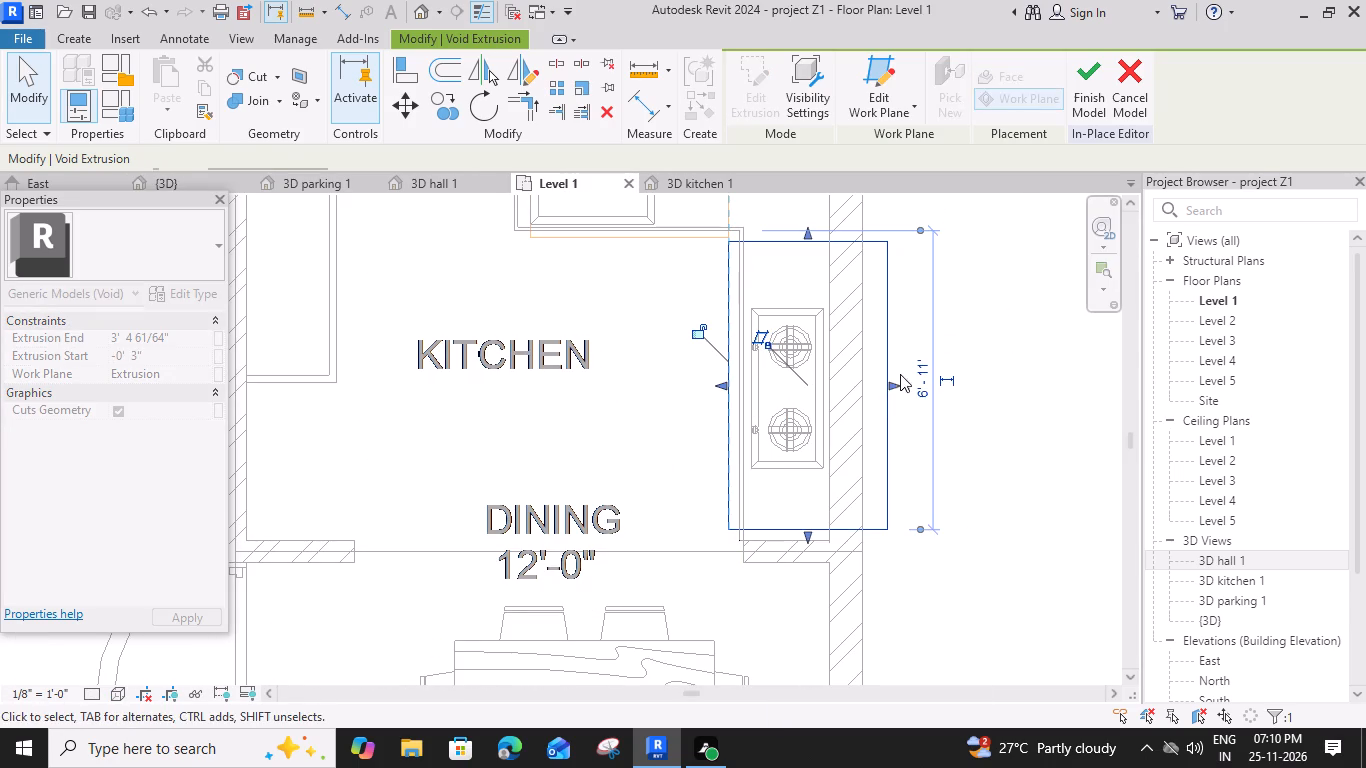
{"action": "left_click_drag", "start_coordinate": [895, 385], "coordinate": [835, 387]}
Stretch the sink-side void in plan so it ends at 2' 1" on the window wall's inner face and starts at about -0' 1".
{"action": "middle_click_drag", "start_coordinate": [661, 315], "coordinate": [673, 504]}
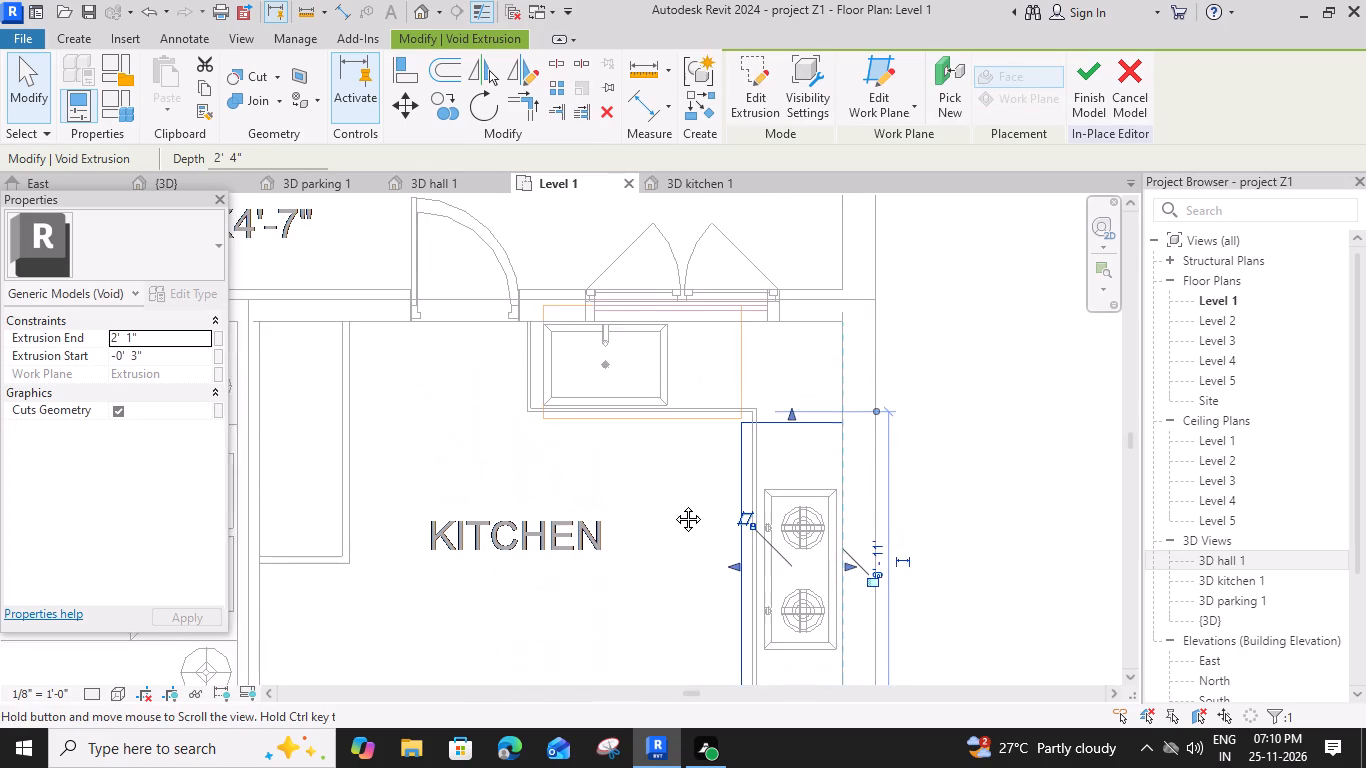
{"action": "middle_click_drag", "start_coordinate": [673, 504], "coordinate": [670, 503]}
{"action": "left_click", "coordinate": [733, 339]}
{"action": "scroll", "coordinate": [636, 300], "scroll_direction": "up", "scroll_amount": 4}
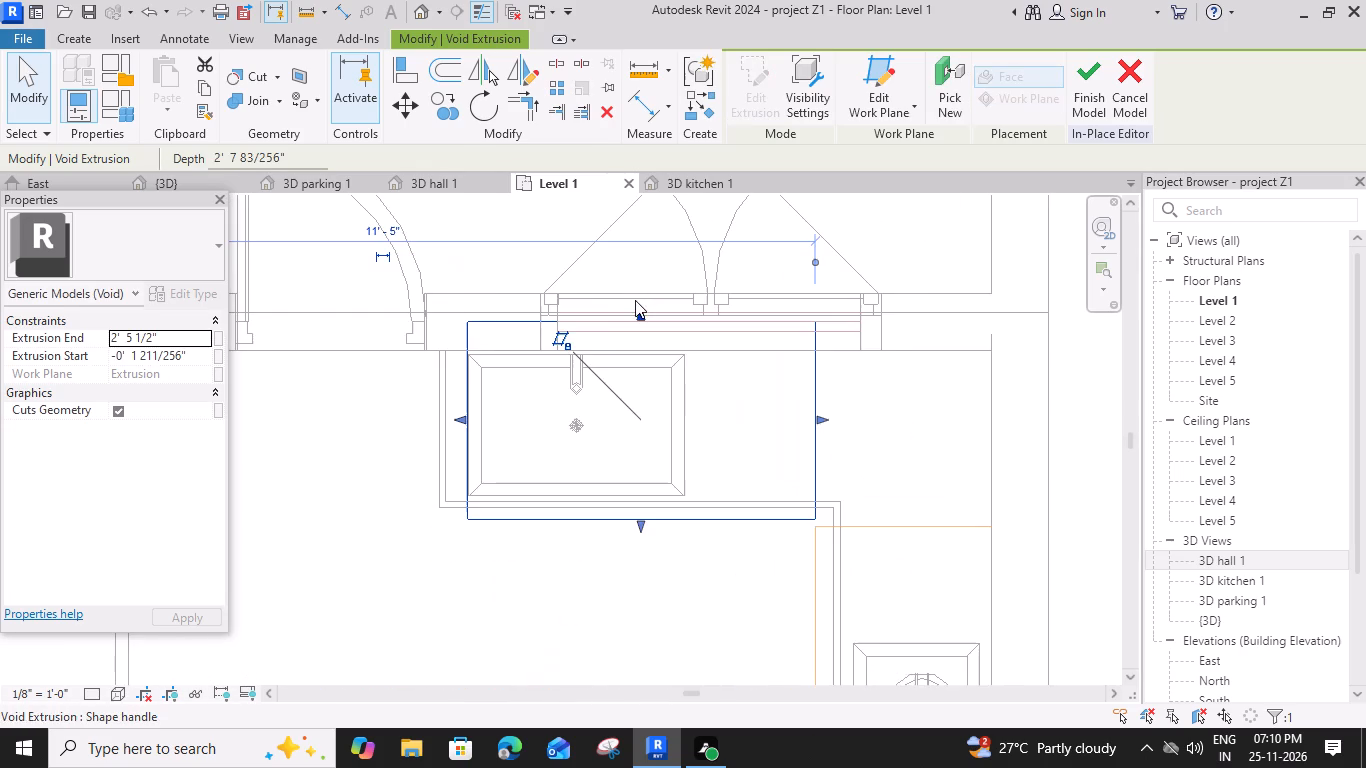
{"action": "left_click_drag", "start_coordinate": [640, 314], "coordinate": [636, 350]}
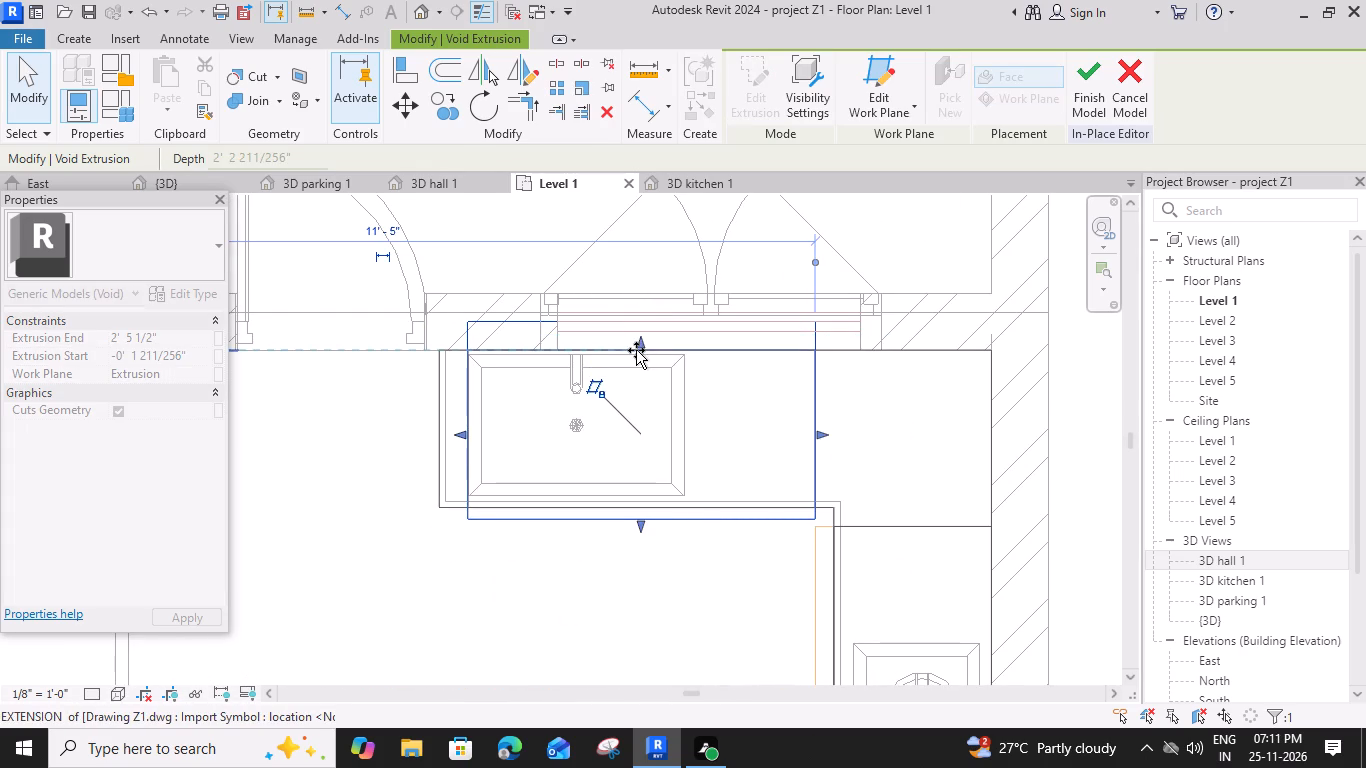
{"action": "left_click_drag", "start_coordinate": [636, 350], "coordinate": [636, 347]}
{"action": "scroll", "coordinate": [646, 524], "scroll_direction": "up", "scroll_amount": 4}
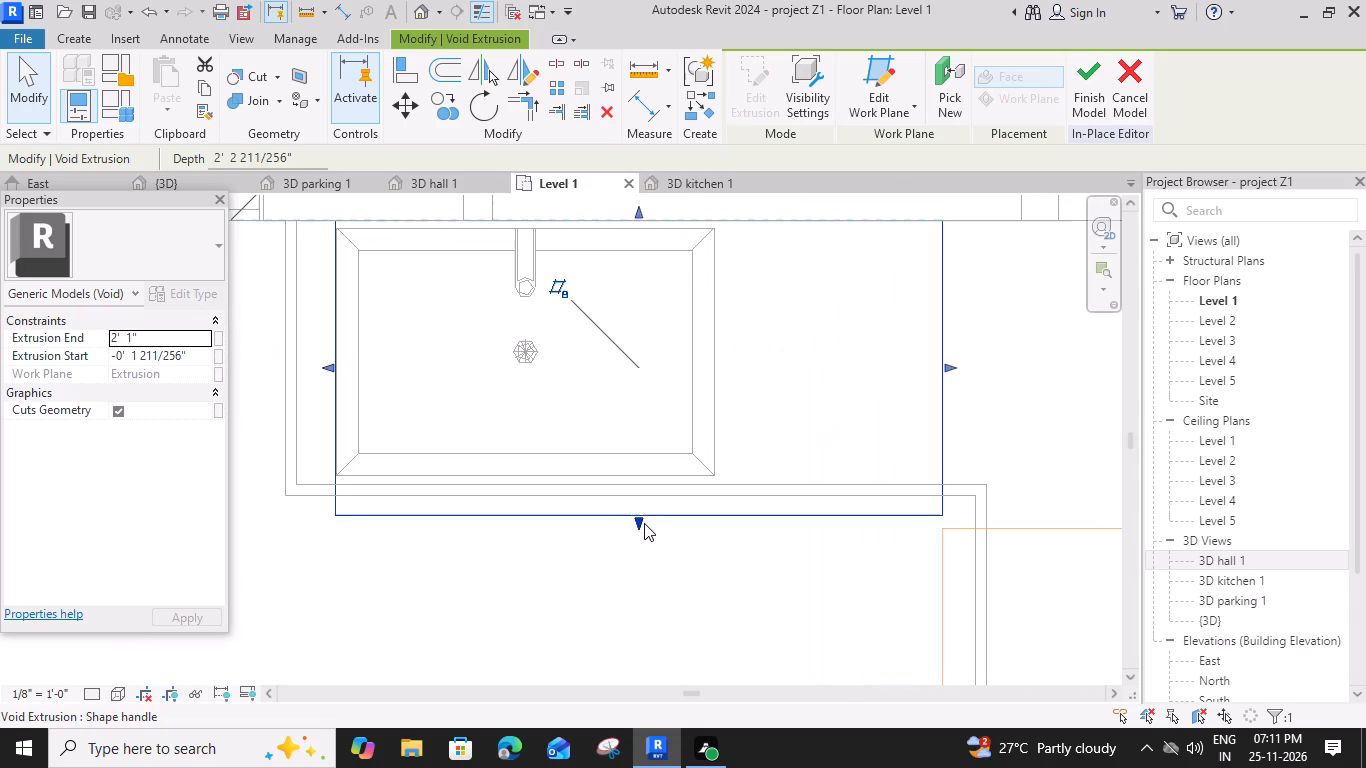
{"action": "left_click_drag", "start_coordinate": [633, 522], "coordinate": [637, 510]}
{"action": "left_click", "coordinate": [638, 511]}
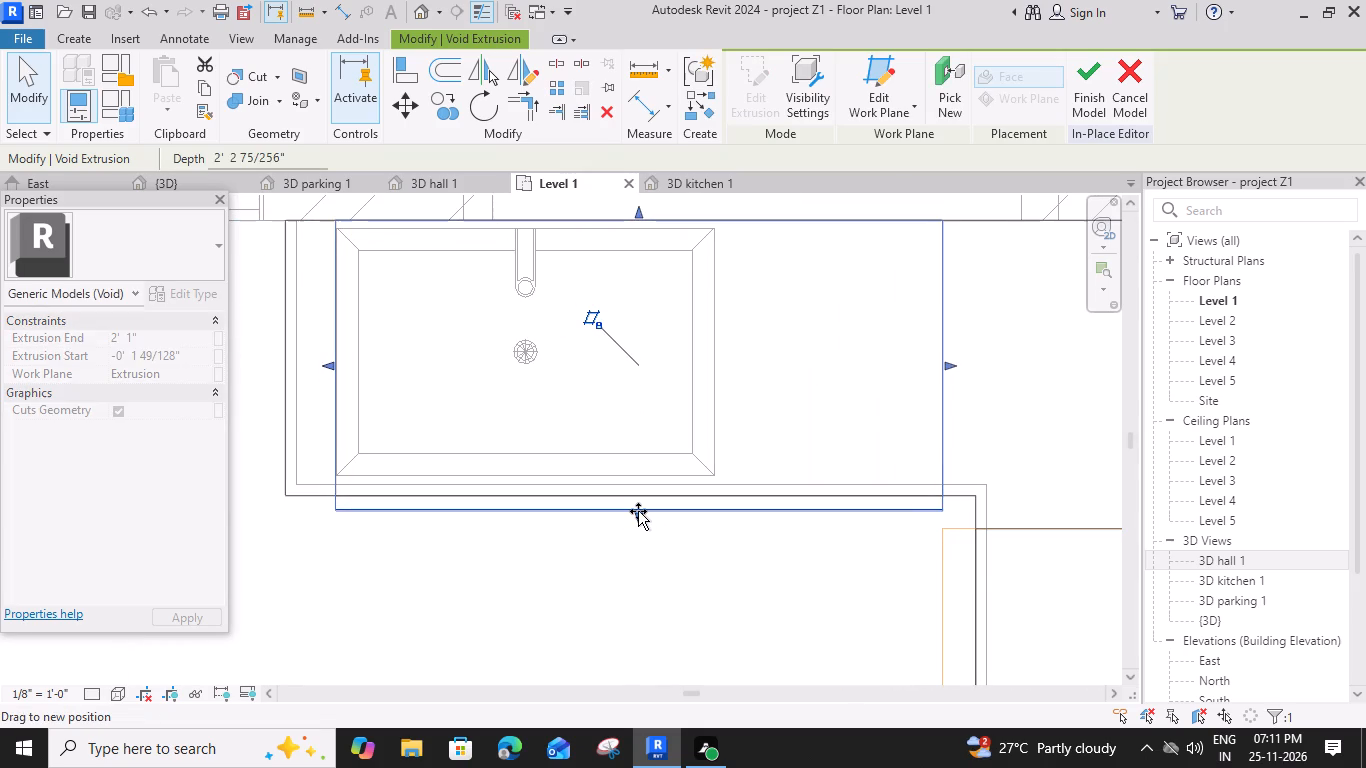
{"action": "scroll", "coordinate": [648, 555], "scroll_direction": "down", "scroll_amount": 3}
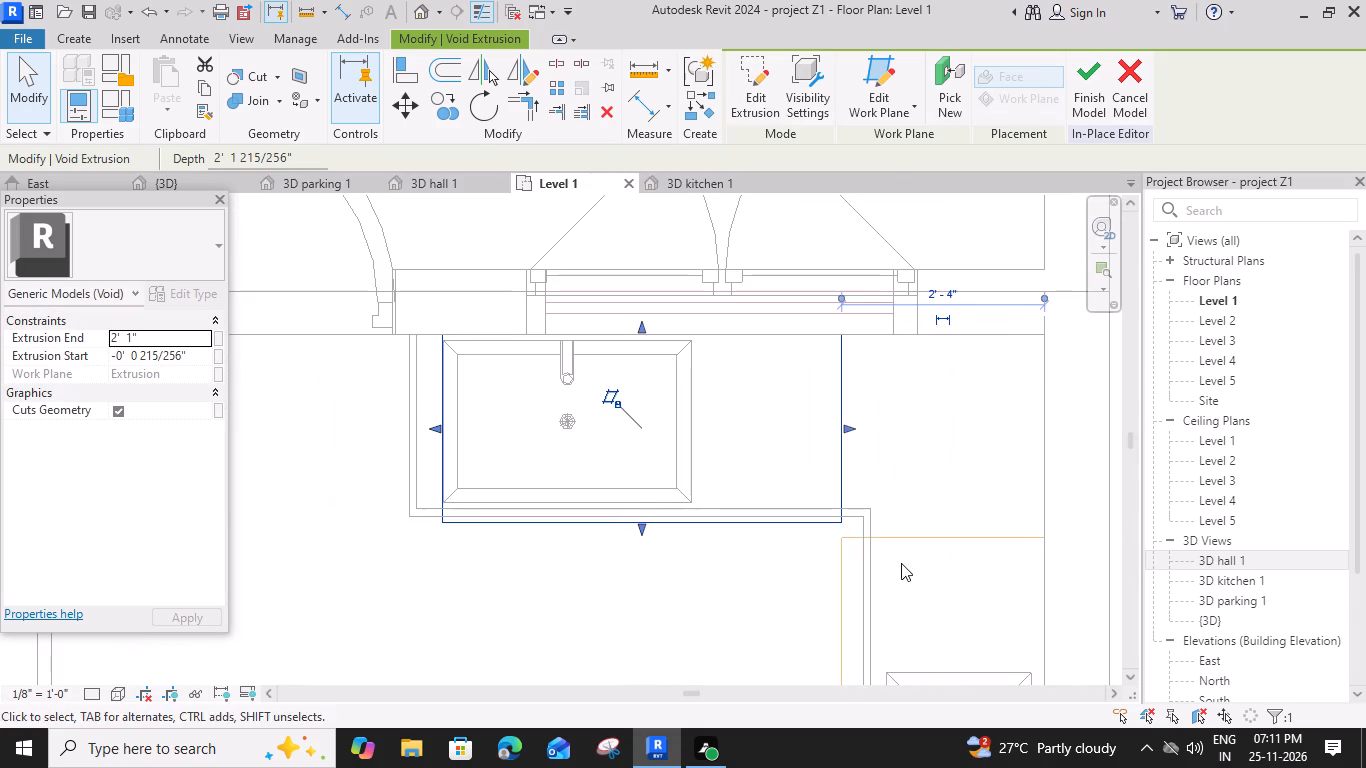
Move the stove-side void's start to about -0' 1 3/4" and lengthen the void up to the window wall's inner face.
{"action": "left_click", "coordinate": [920, 539]}
{"action": "middle_click_drag", "start_coordinate": [910, 566], "coordinate": [867, 380]}
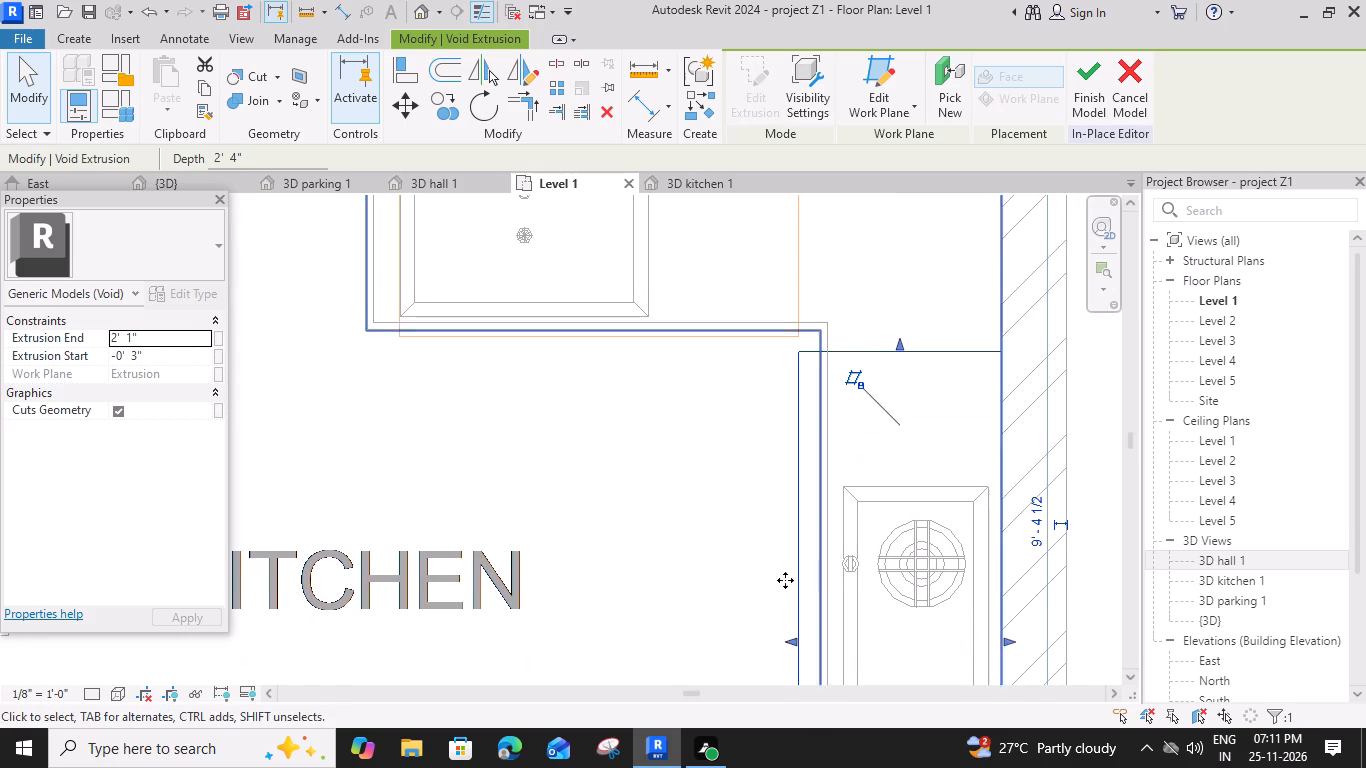
{"action": "left_click_drag", "start_coordinate": [790, 635], "coordinate": [808, 641]}
{"action": "scroll", "coordinate": [695, 565], "scroll_direction": "down", "scroll_amount": 3}
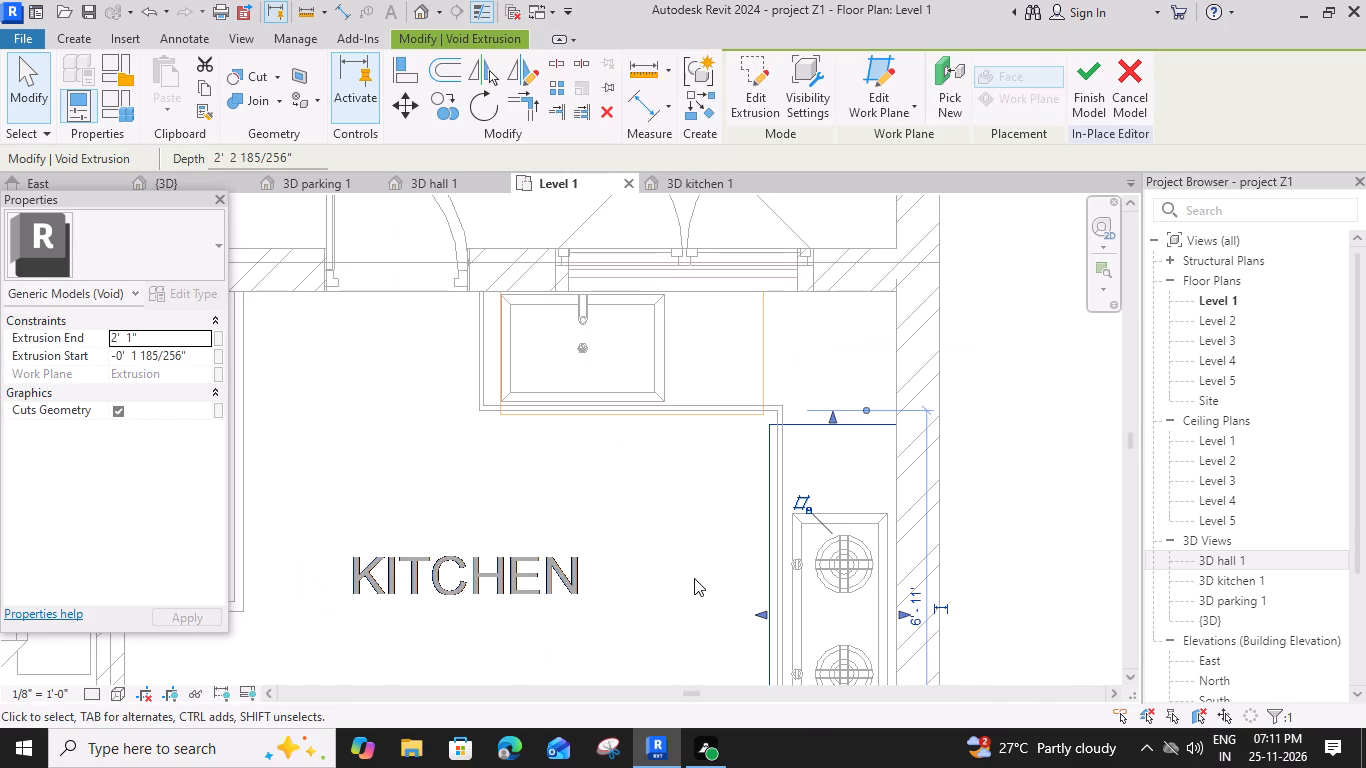
{"action": "middle_click_drag", "start_coordinate": [694, 578], "coordinate": [642, 607]}
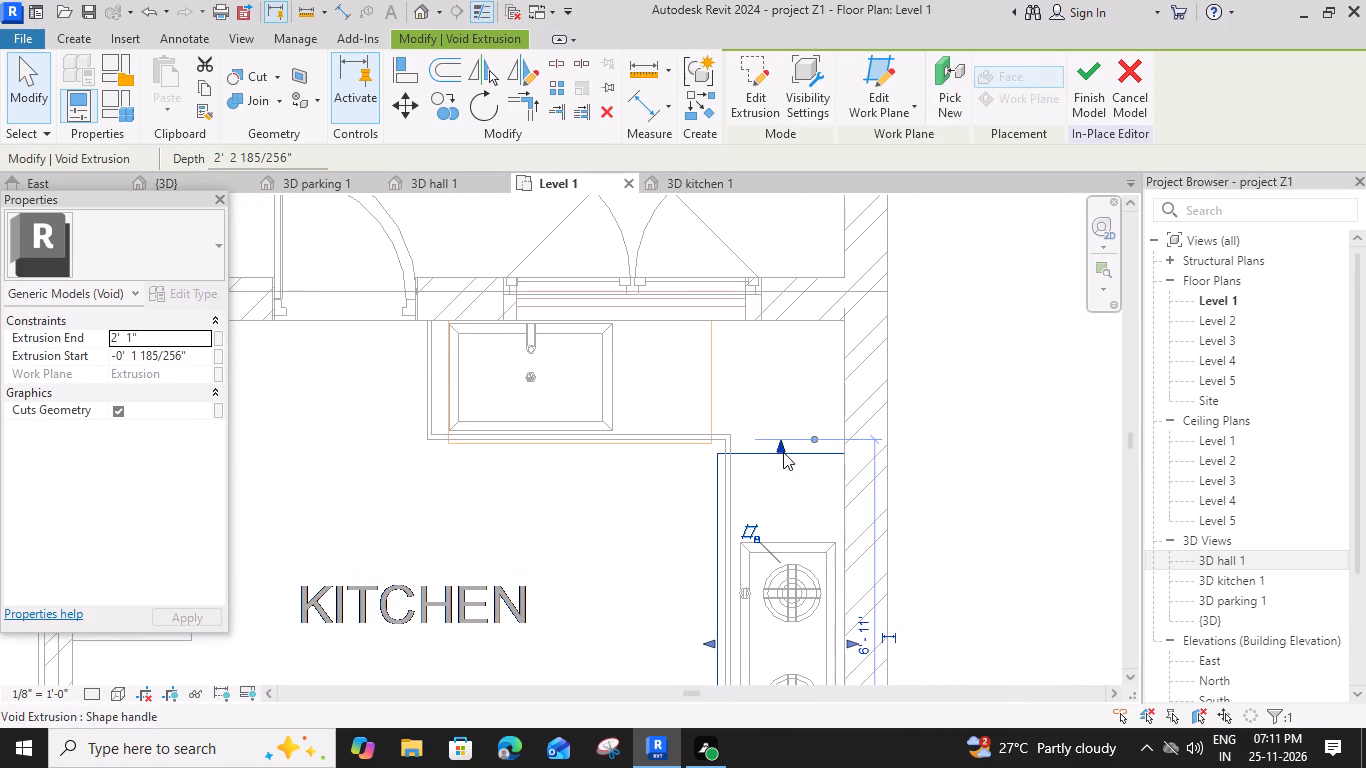
{"action": "left_click_drag", "start_coordinate": [781, 444], "coordinate": [775, 329]}
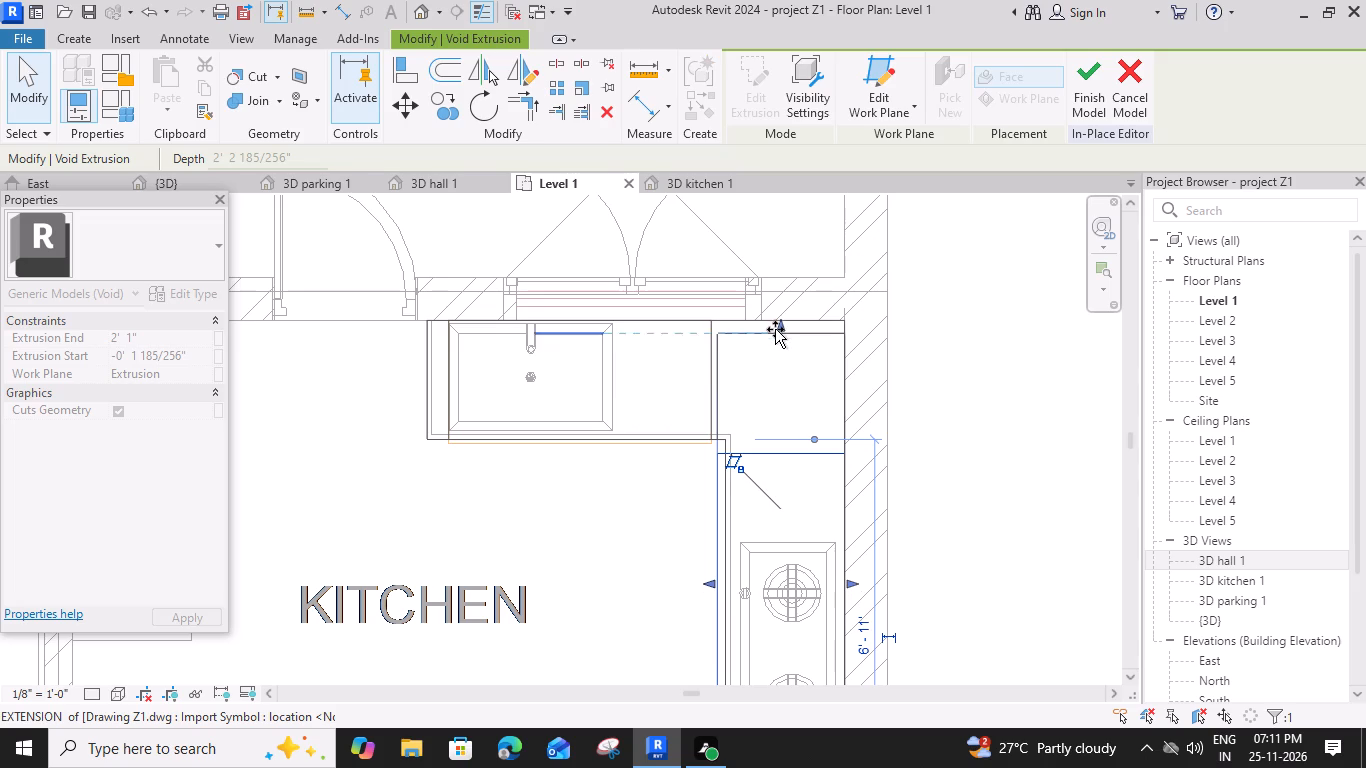
{"action": "left_click_drag", "start_coordinate": [775, 329], "coordinate": [775, 323]}
Stretch the sink-side void across the counter corner to the inner face of the outer wall behind the stove.
{"action": "left_click", "coordinate": [685, 443]}
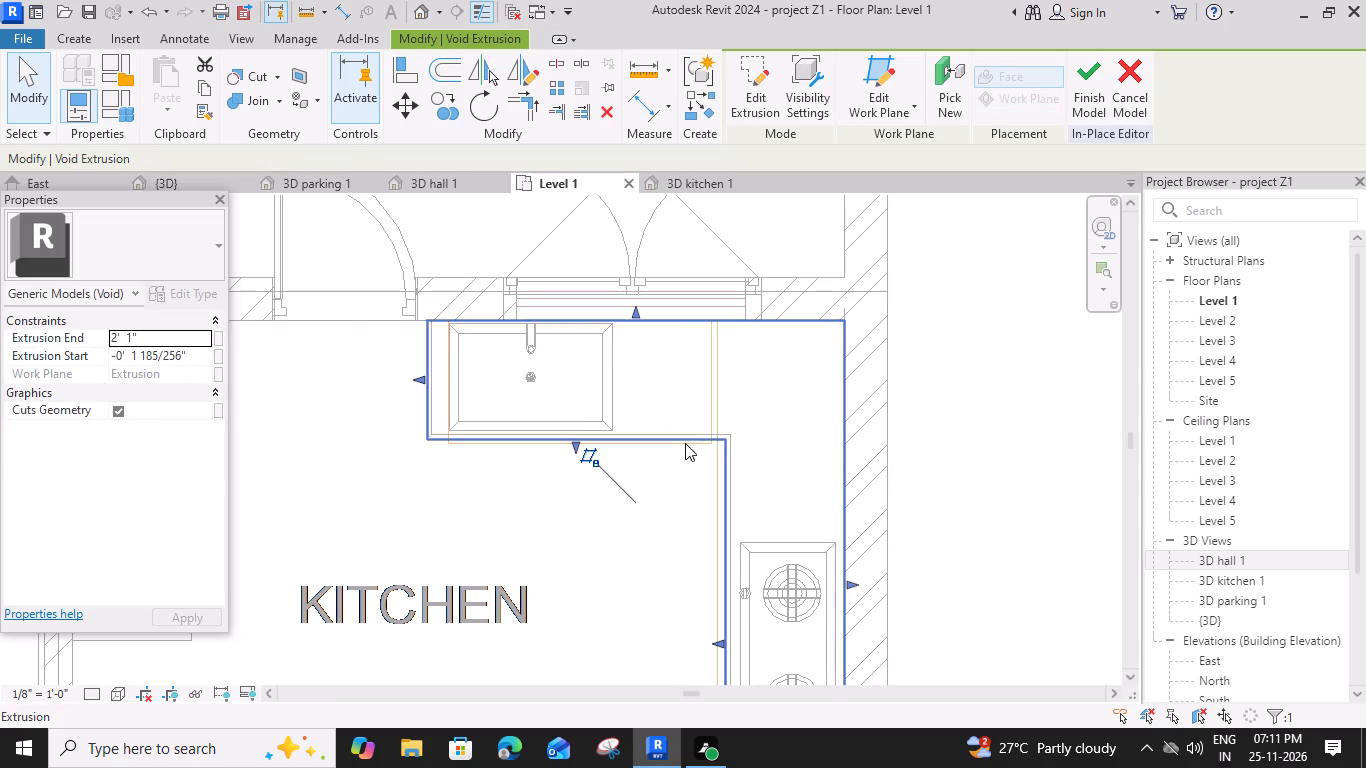
{"action": "middle_click_drag", "start_coordinate": [679, 469], "coordinate": [656, 574]}
{"action": "scroll", "coordinate": [680, 487], "scroll_direction": "up", "scroll_amount": 3}
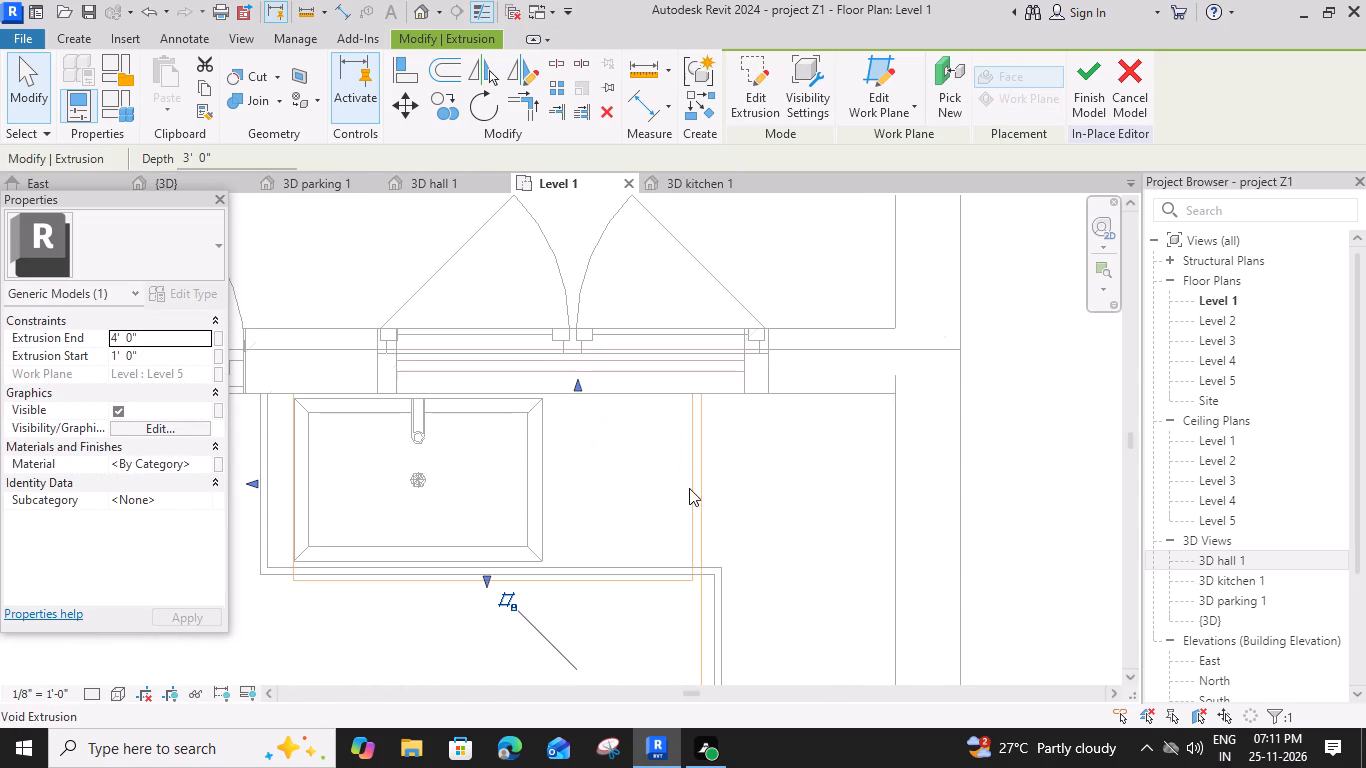
{"action": "left_click", "coordinate": [689, 488]}
{"action": "left_click_drag", "start_coordinate": [695, 487], "coordinate": [747, 496]}
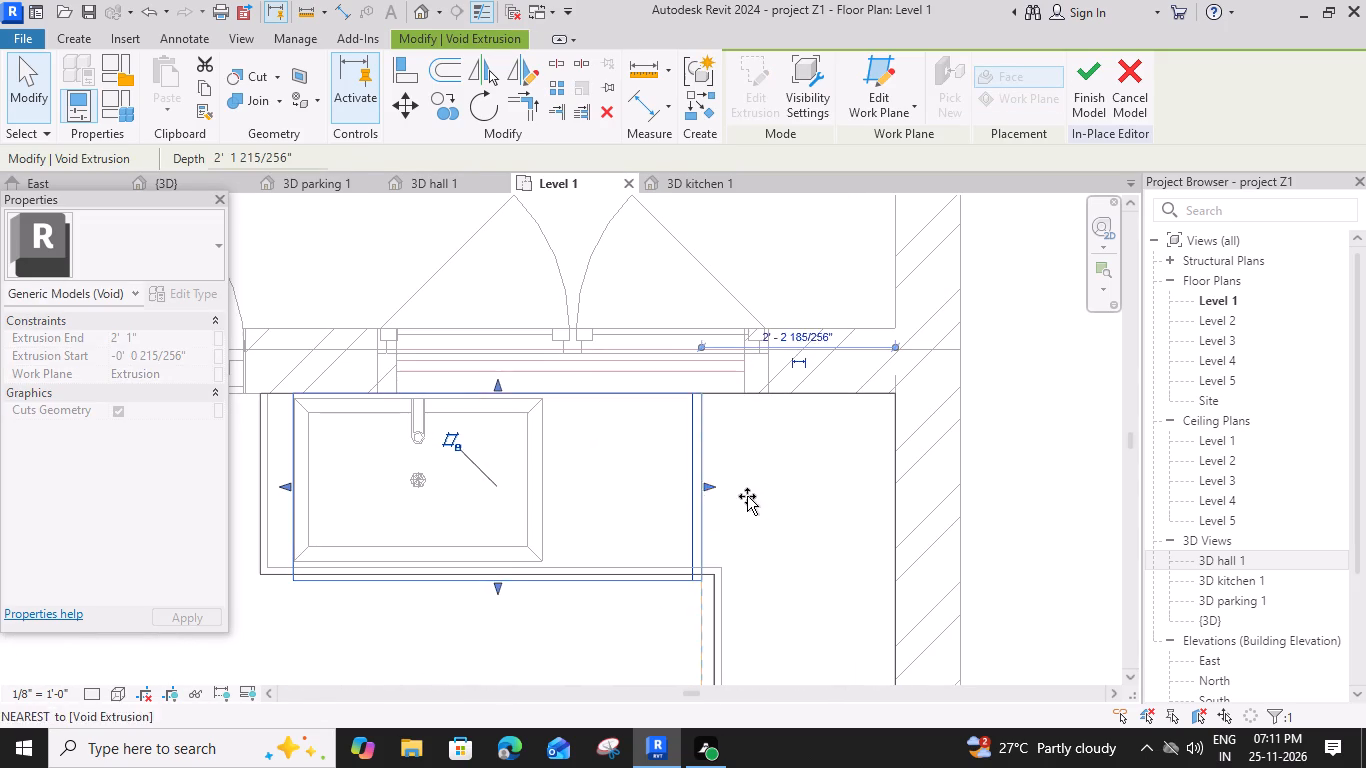
{"action": "left_click_drag", "start_coordinate": [747, 496], "coordinate": [898, 507]}
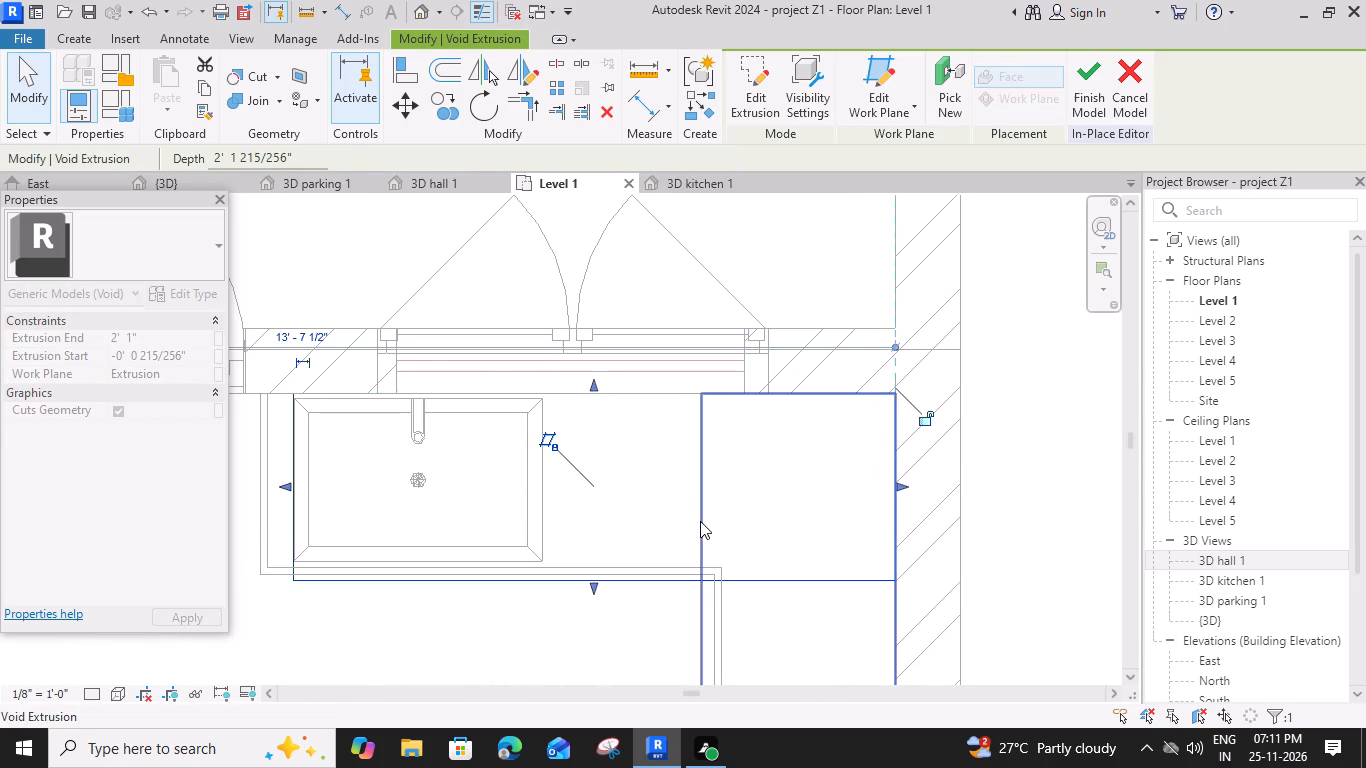
{"action": "scroll", "coordinate": [700, 521], "scroll_direction": "down", "scroll_amount": 5}
{"action": "key", "text": "Escape"}
Finish the in-place model edit of the kitchen counter.
{"action": "scroll", "coordinate": [636, 565], "scroll_direction": "down", "scroll_amount": 3}
{"action": "middle_click_drag", "start_coordinate": [624, 568], "coordinate": [639, 470]}
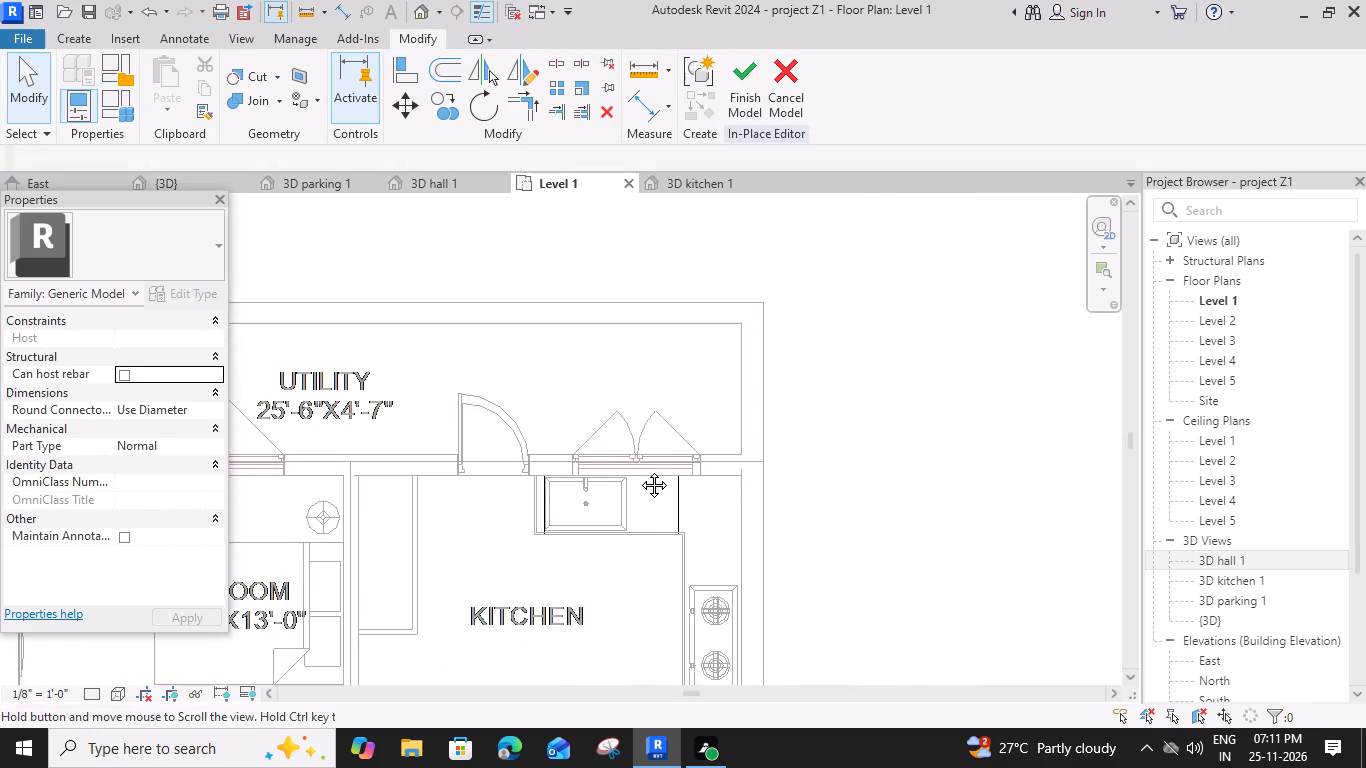
{"action": "middle_click_drag", "start_coordinate": [639, 470], "coordinate": [653, 341]}
{"action": "scroll", "coordinate": [745, 508], "scroll_direction": "up", "scroll_amount": 4}
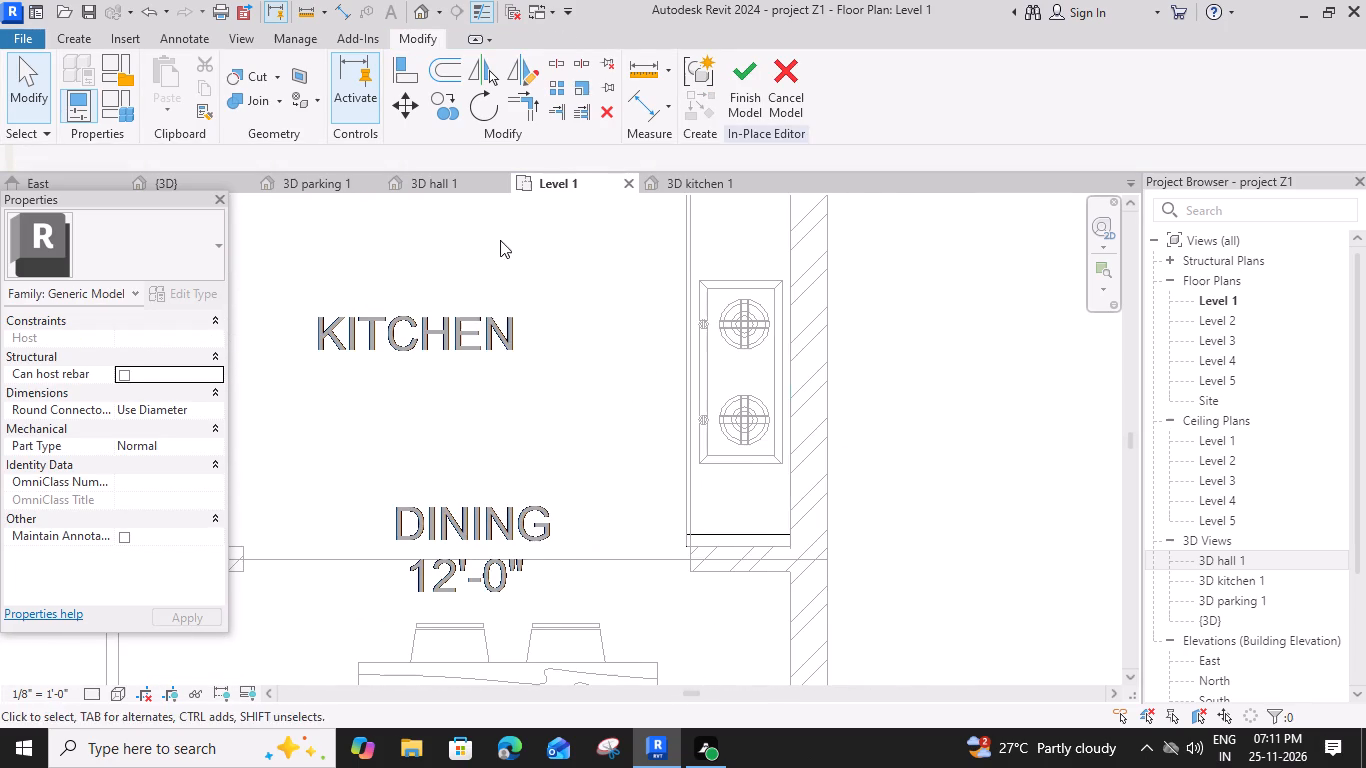
{"action": "left_click", "coordinate": [737, 72]}
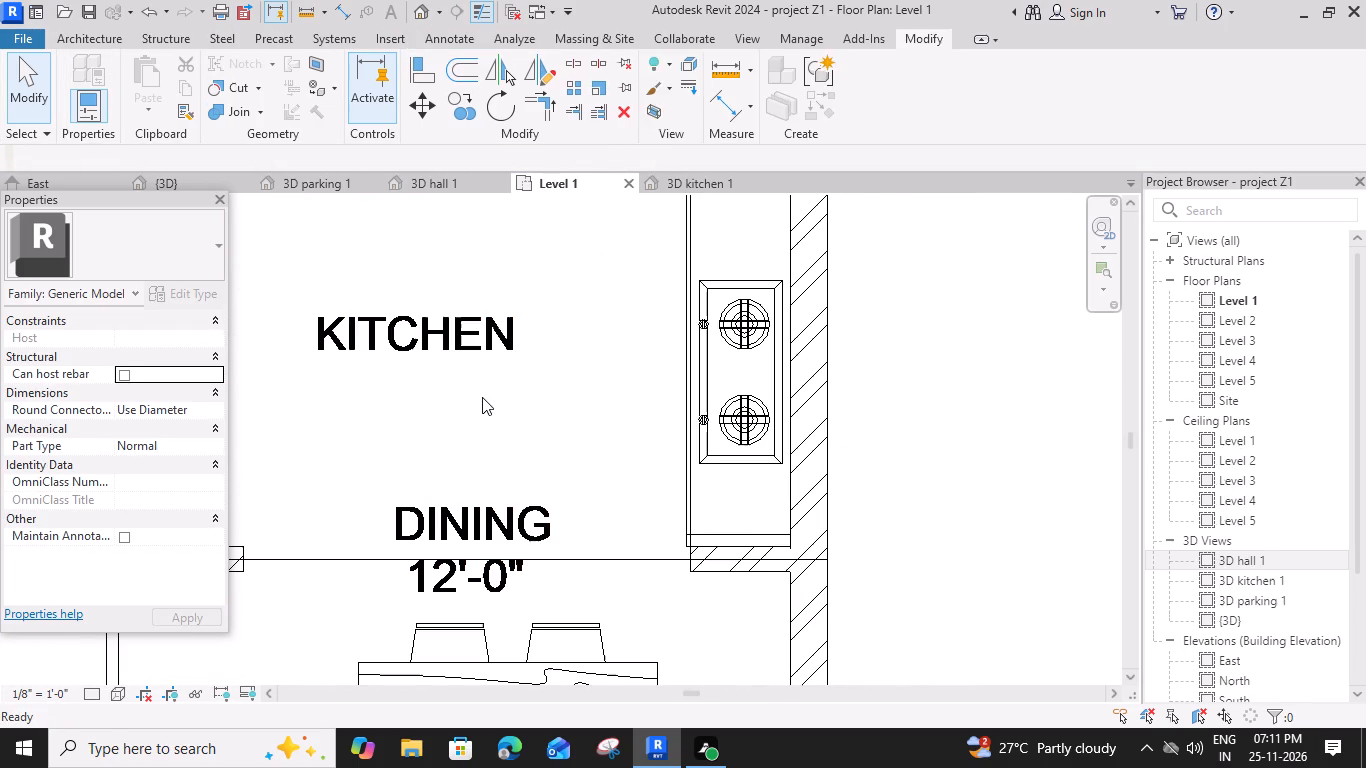
Examine the hollowed L-shaped counter in the 3D kitchen 1 view.
{"action": "scroll", "coordinate": [487, 429], "scroll_direction": "down", "scroll_amount": 4}
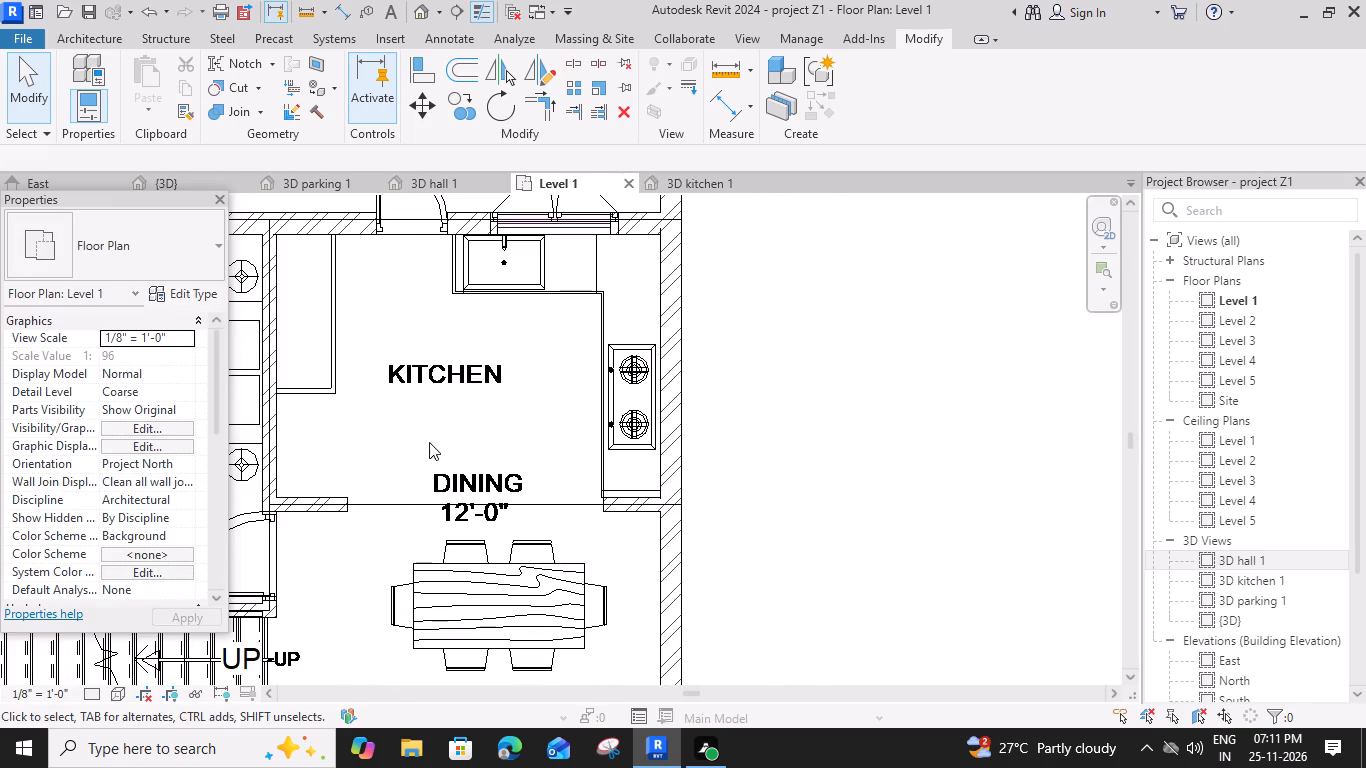
{"action": "scroll", "coordinate": [428, 445], "scroll_direction": "down", "scroll_amount": 4}
{"action": "middle_click_drag", "start_coordinate": [398, 487], "coordinate": [688, 484]}
{"action": "scroll", "coordinate": [687, 484], "scroll_direction": "down", "scroll_amount": 1}
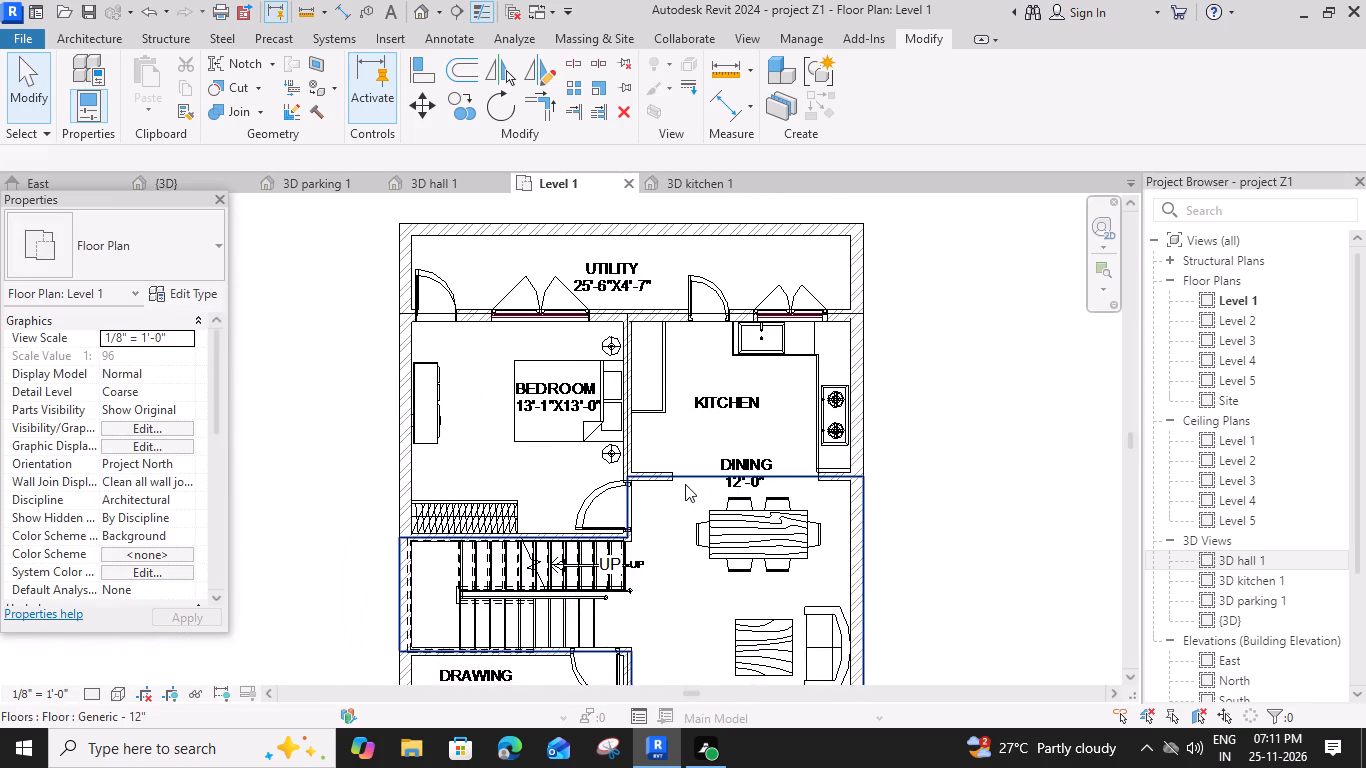
{"action": "scroll", "coordinate": [685, 484], "scroll_direction": "down", "scroll_amount": 1}
{"action": "middle_click_drag", "start_coordinate": [635, 549], "coordinate": [634, 500]}
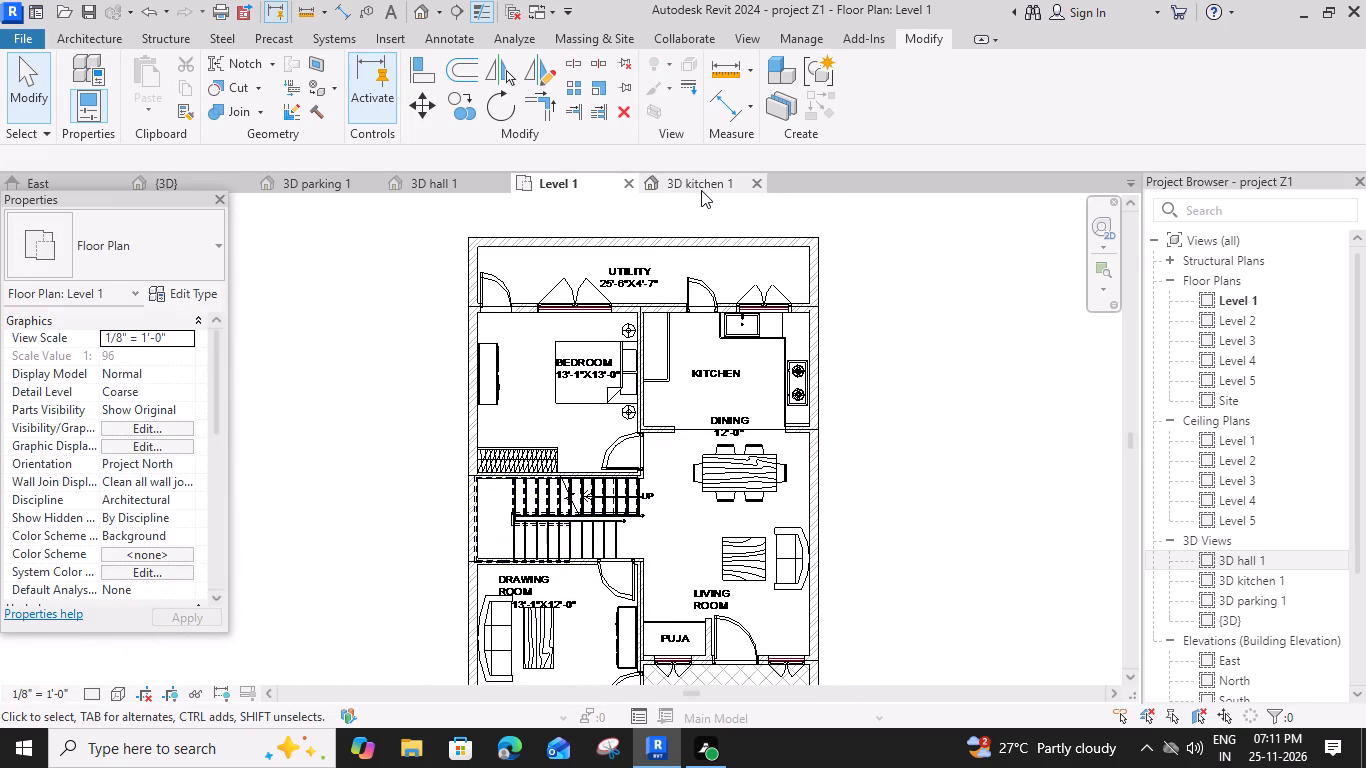
{"action": "left_click", "coordinate": [701, 189]}
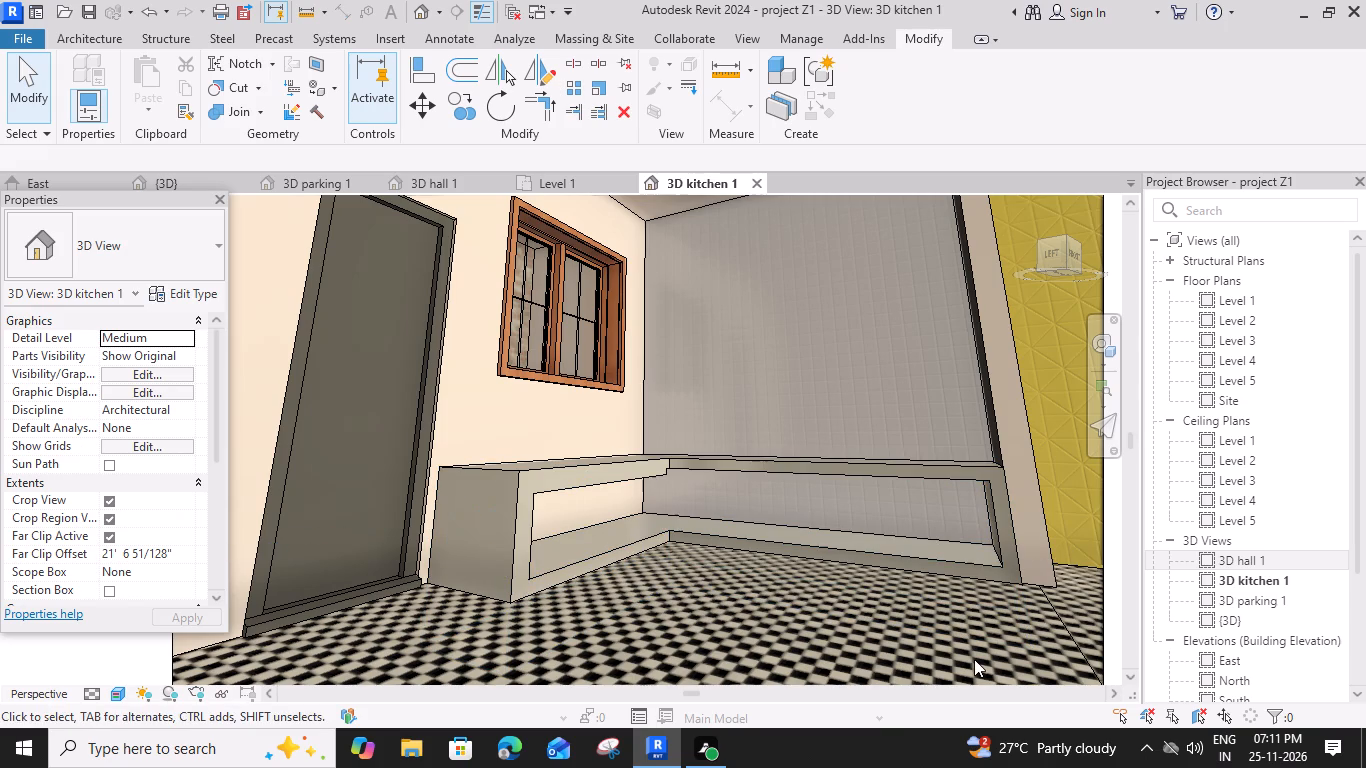
{"action": "scroll", "coordinate": [974, 659], "scroll_direction": "down", "scroll_amount": 1}
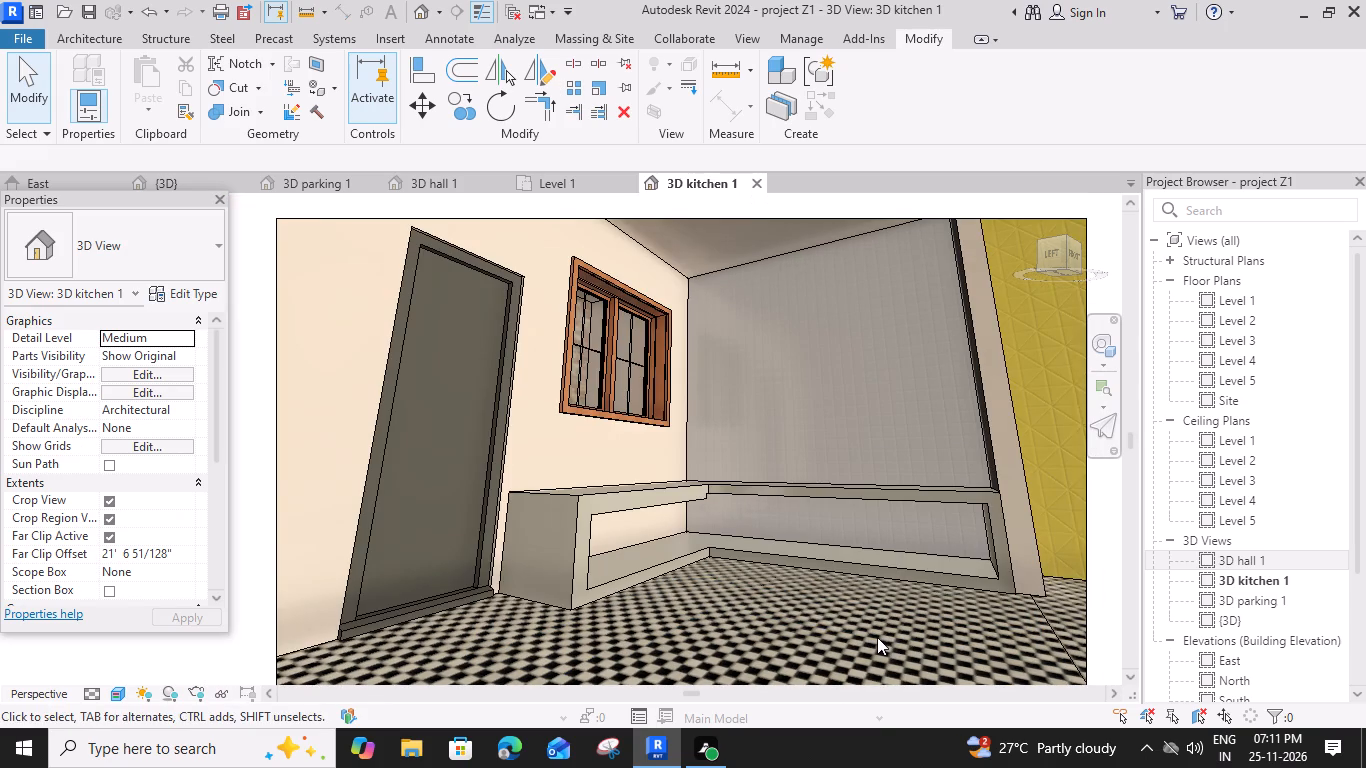
{"action": "scroll", "coordinate": [874, 636], "scroll_direction": "down", "scroll_amount": 2}
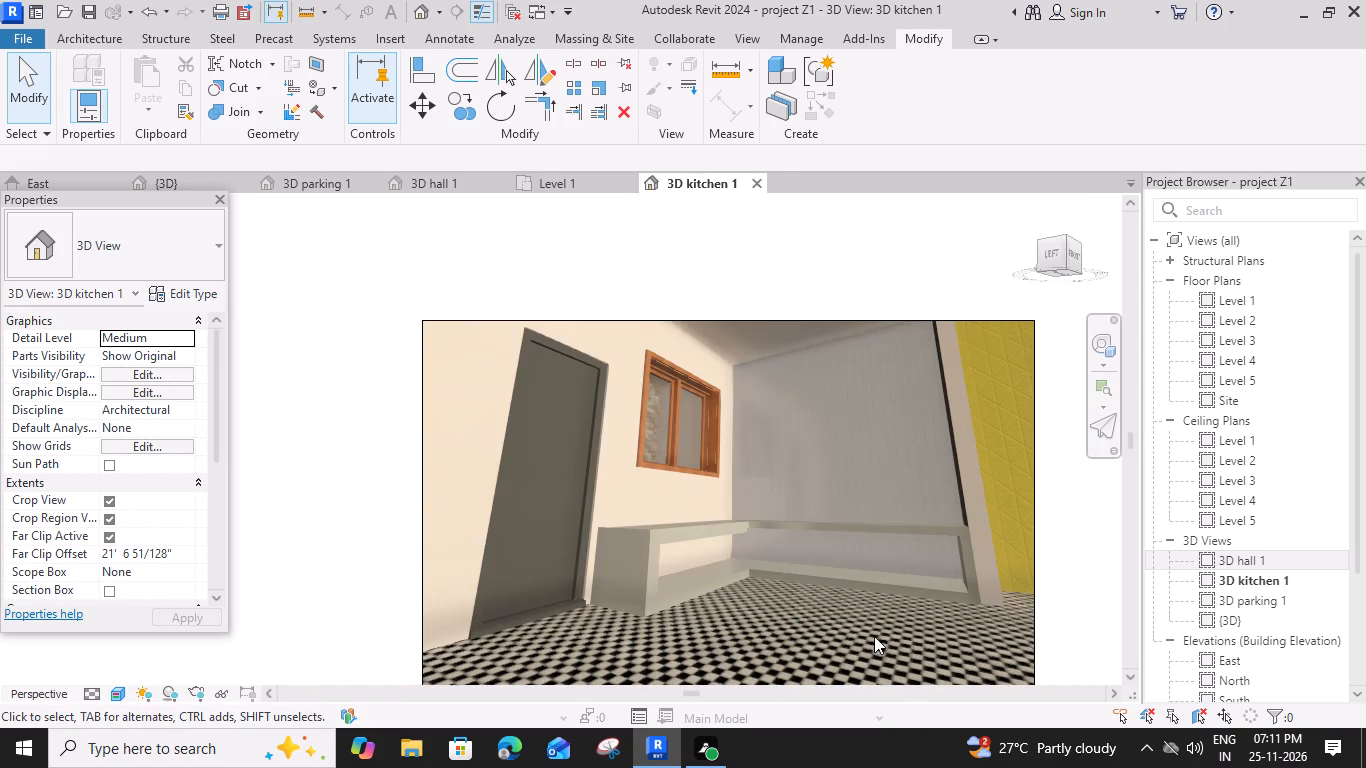
{"action": "scroll", "coordinate": [874, 636], "scroll_direction": "down", "scroll_amount": 2}
{"action": "middle_click_drag", "start_coordinate": [796, 605], "coordinate": [671, 491]}
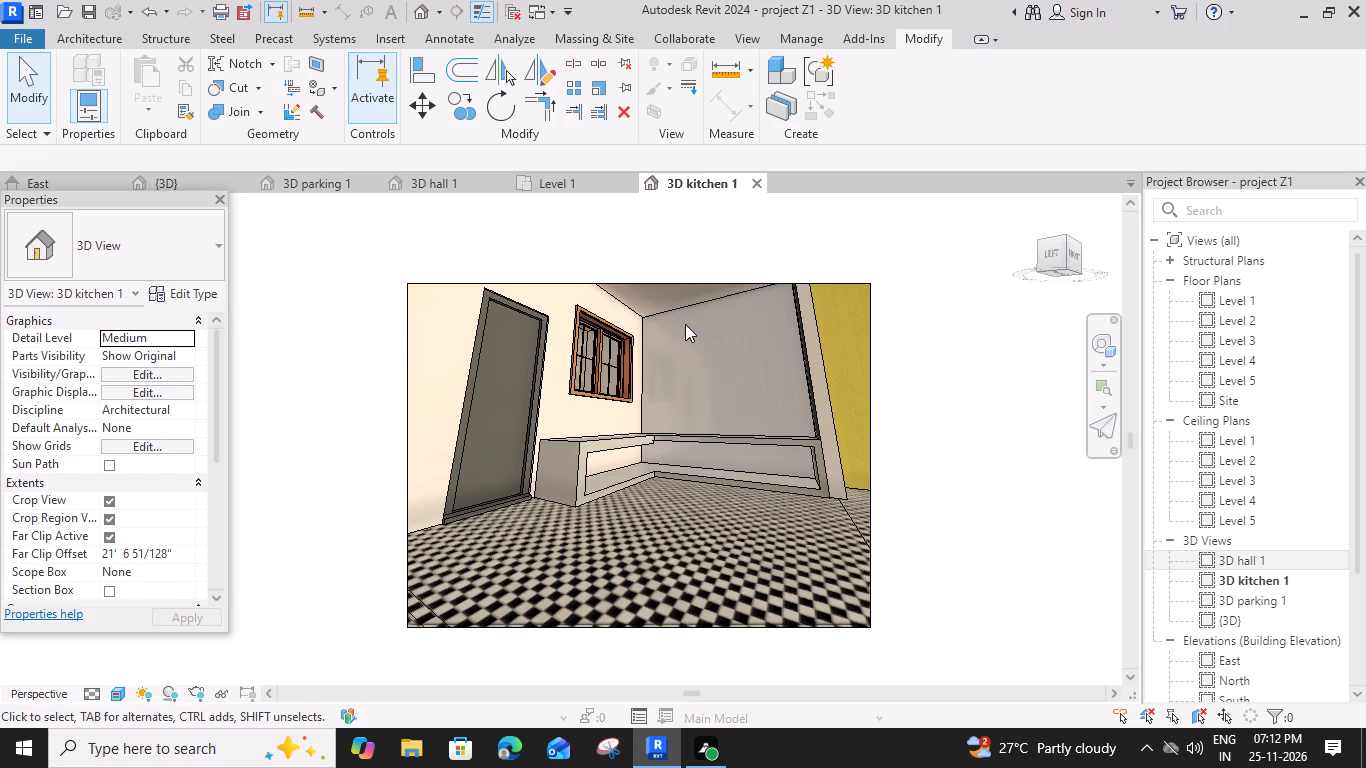
Start a new in-place model from the Level 1 floor plan in the Generic Models category.
{"action": "left_click", "coordinate": [291, 183]}
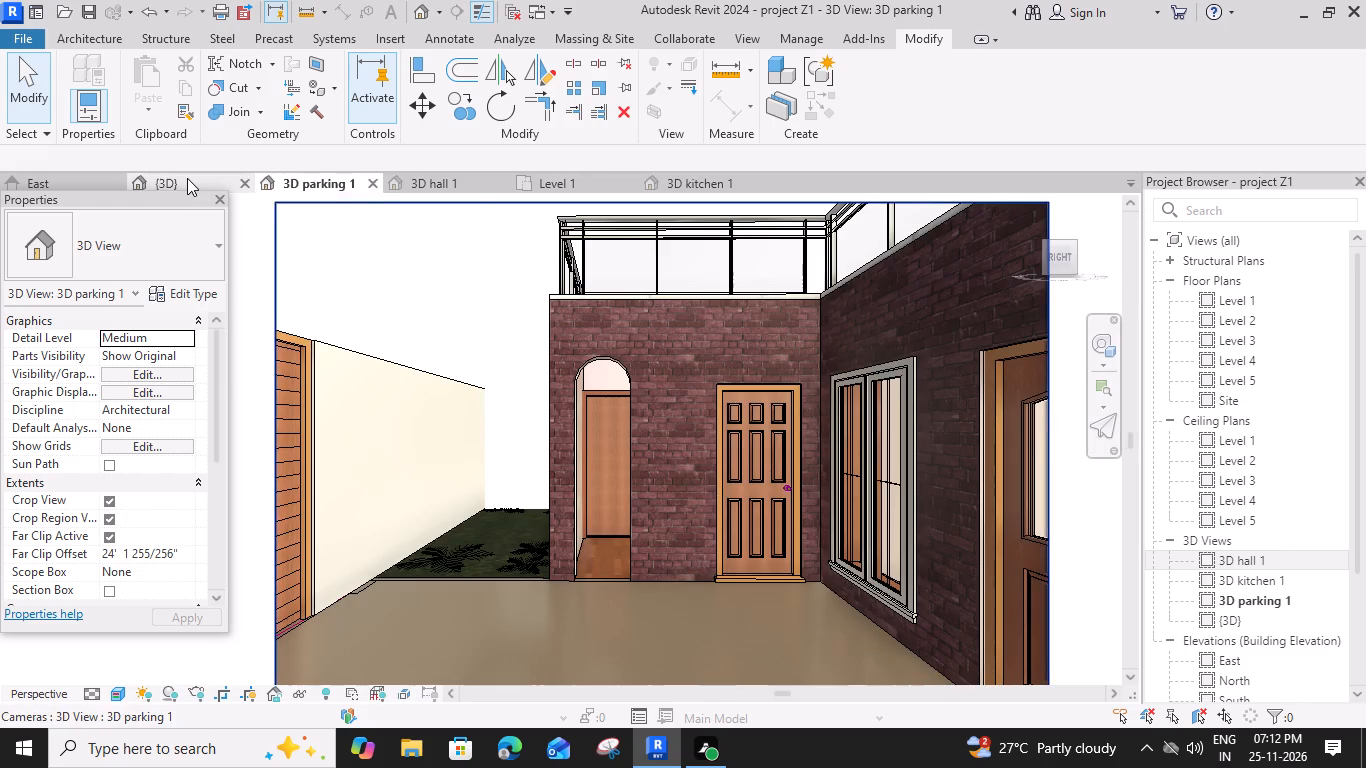
{"action": "left_click", "coordinate": [583, 184]}
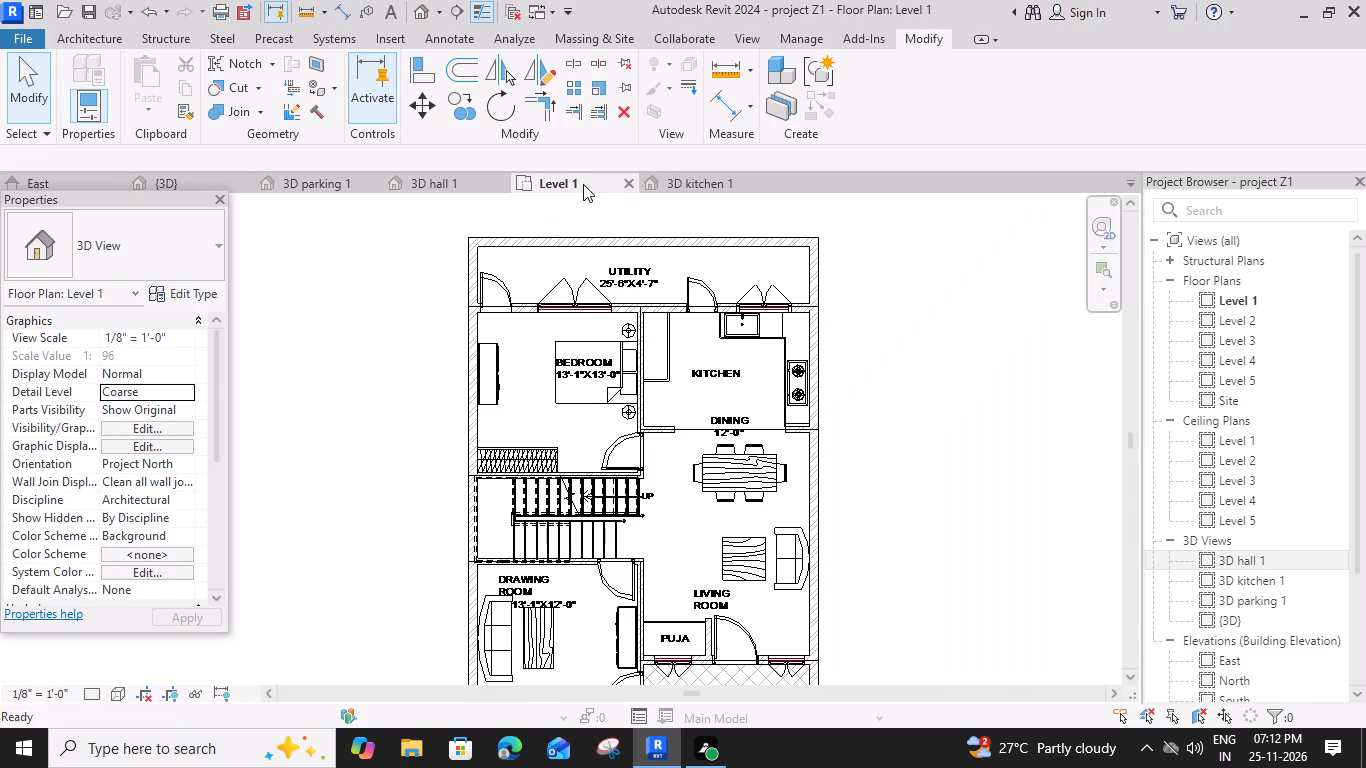
{"action": "scroll", "coordinate": [586, 382], "scroll_direction": "down", "scroll_amount": 4}
{"action": "middle_click_drag", "start_coordinate": [631, 456], "coordinate": [625, 384]}
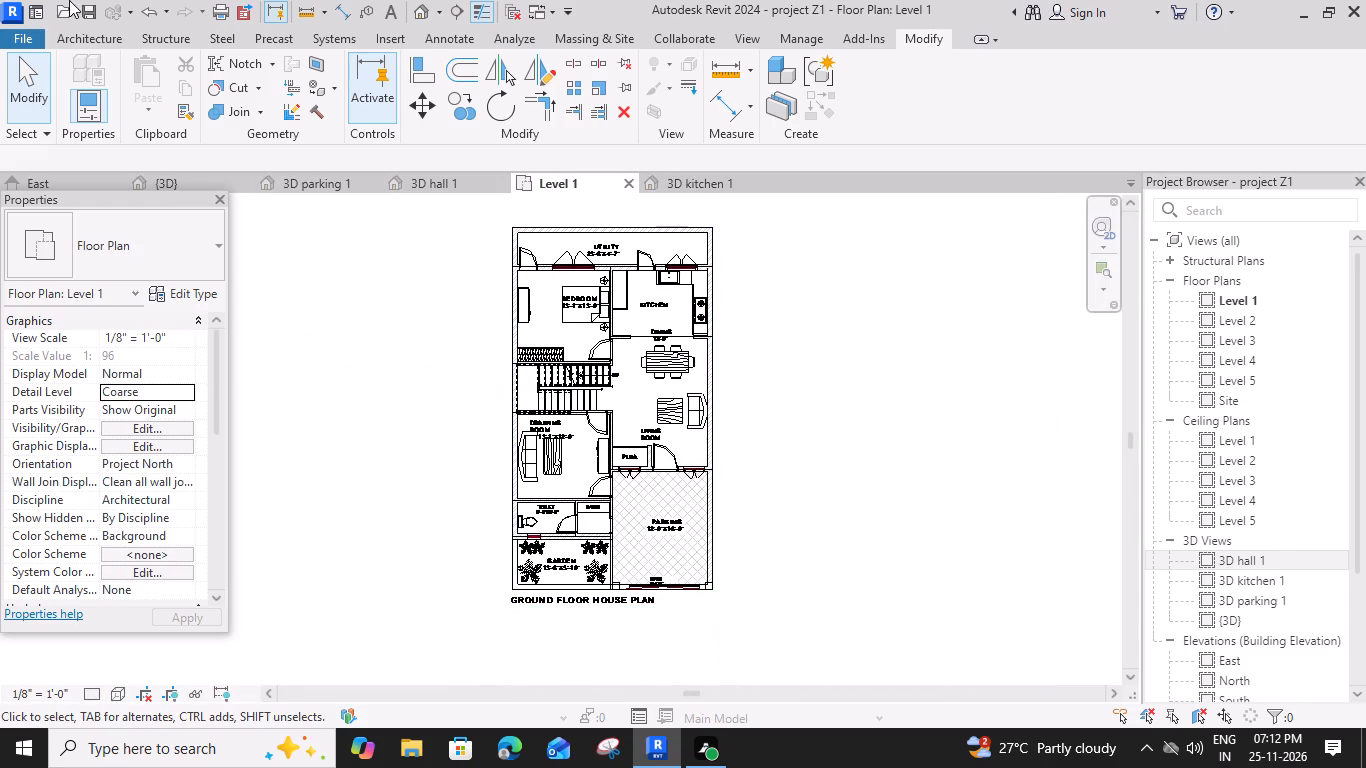
{"action": "left_click", "coordinate": [92, 37]}
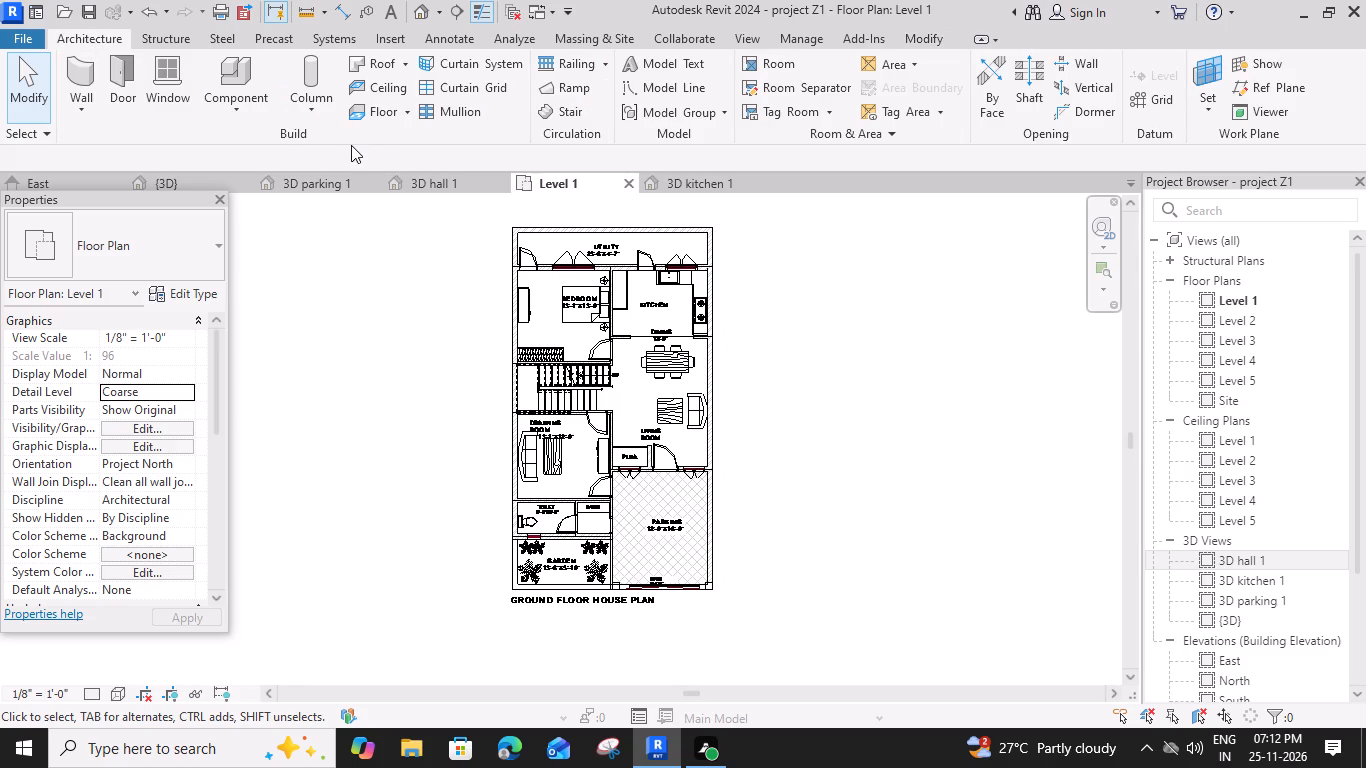
{"action": "left_click", "coordinate": [258, 109]}
{"action": "left_click", "coordinate": [291, 183]}
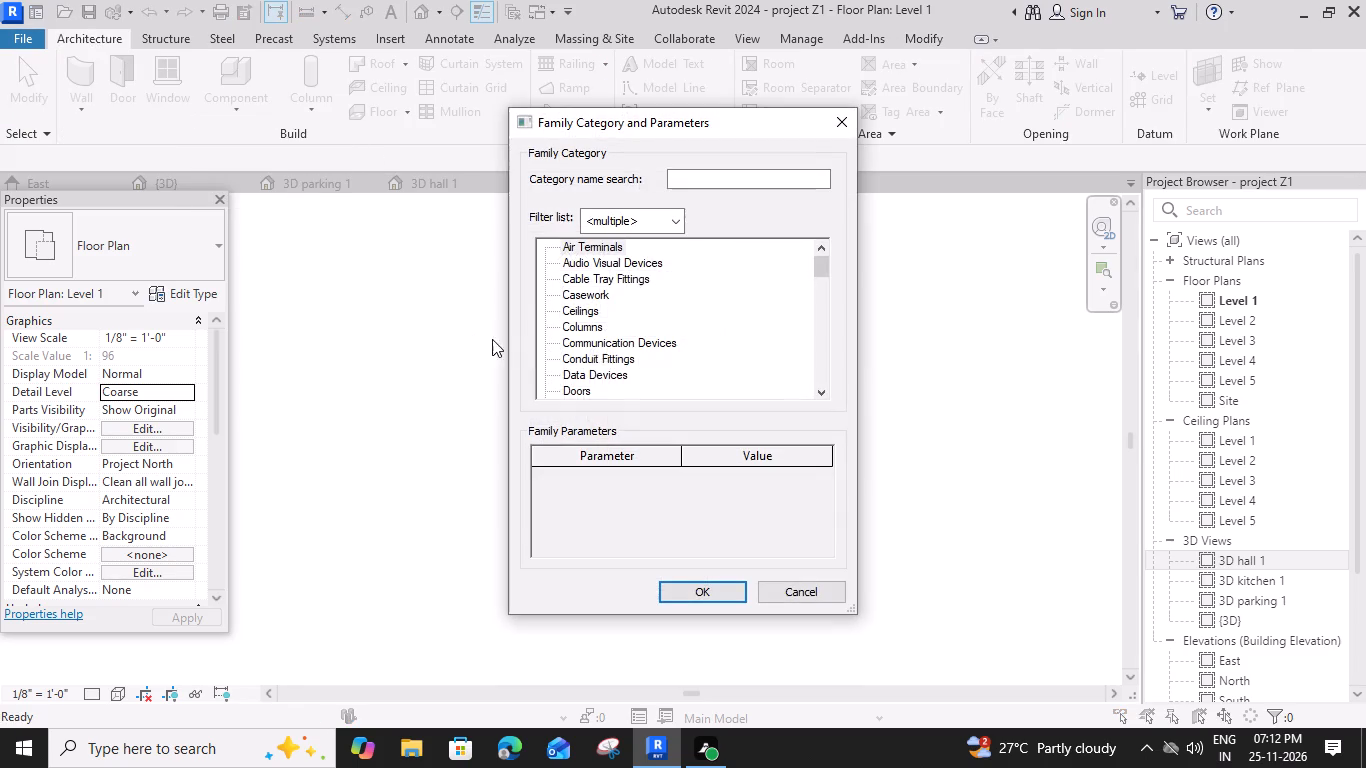
{"action": "scroll", "coordinate": [632, 376], "scroll_direction": "down", "scroll_amount": 13}
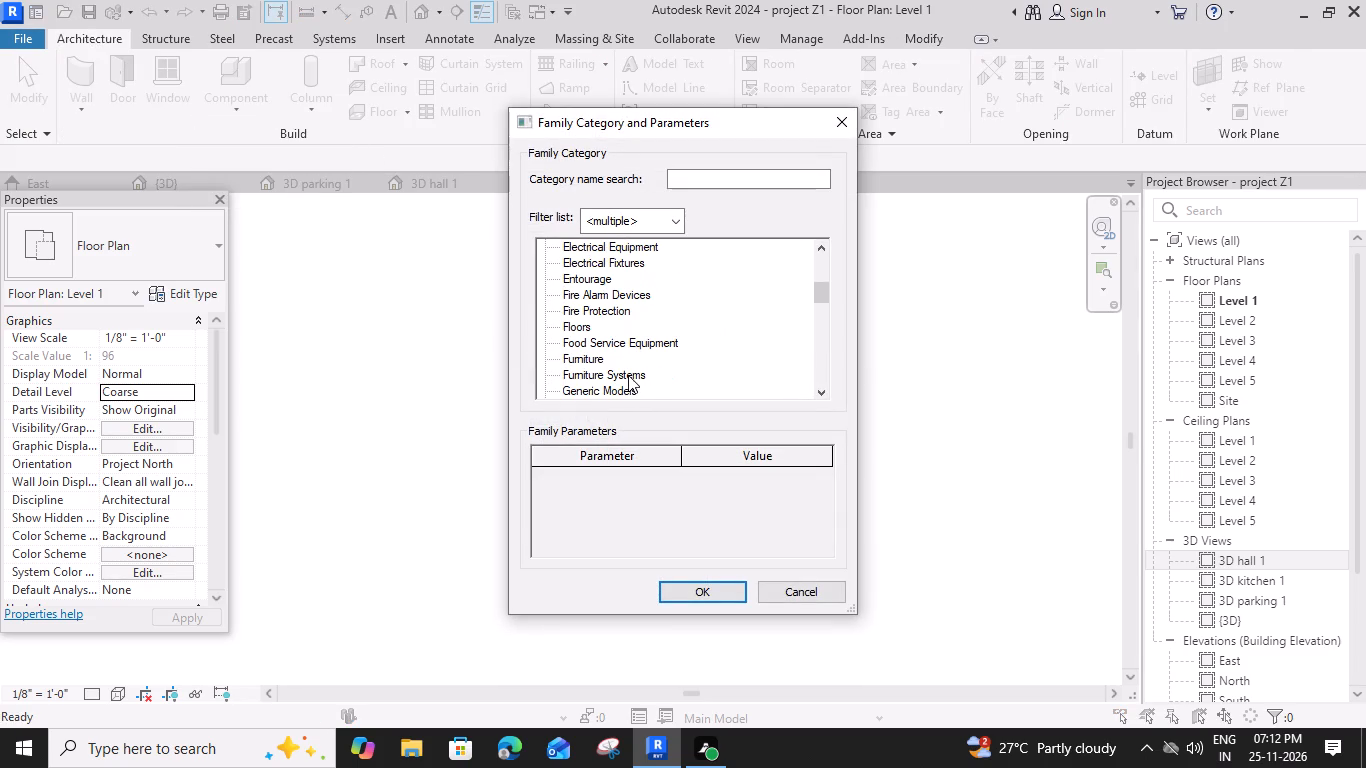
{"action": "scroll", "coordinate": [628, 375], "scroll_direction": "down", "scroll_amount": 2}
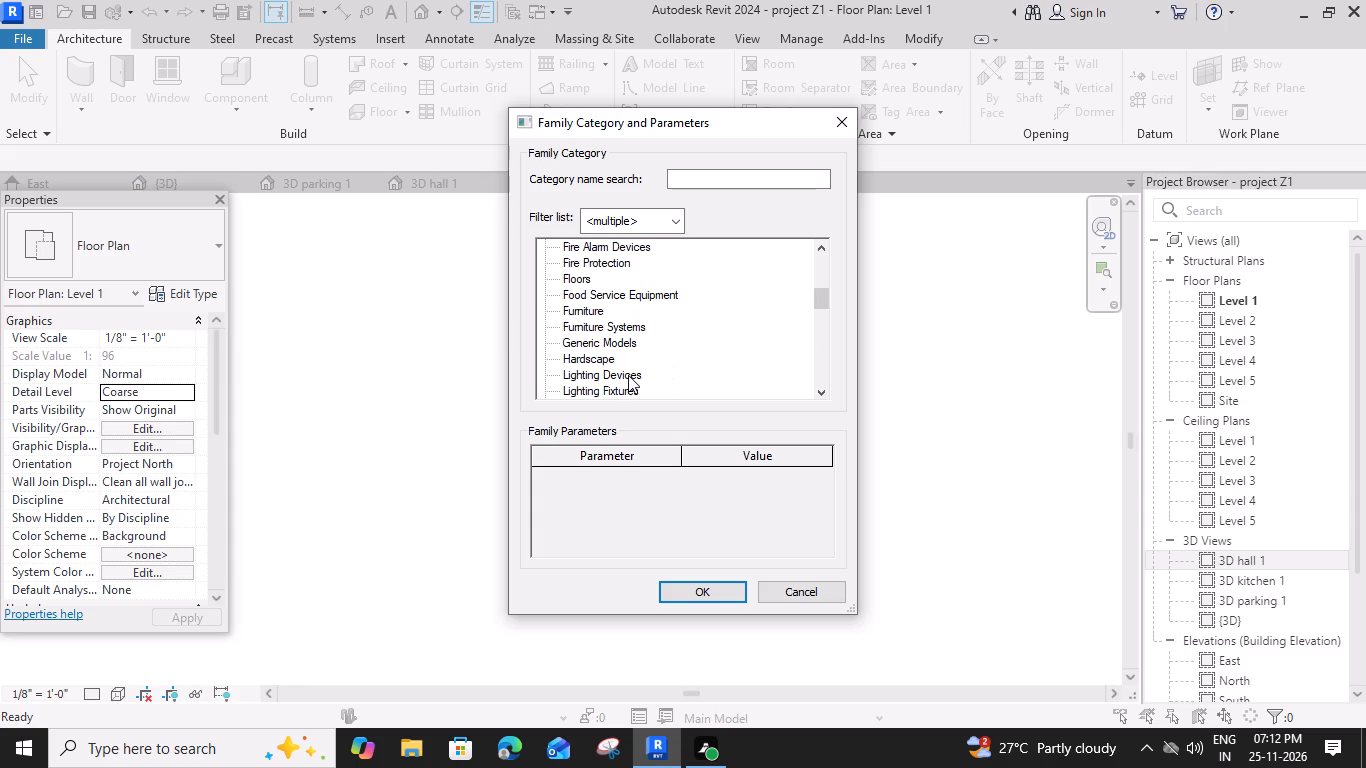
{"action": "scroll", "coordinate": [628, 375], "scroll_direction": "down", "scroll_amount": 3}
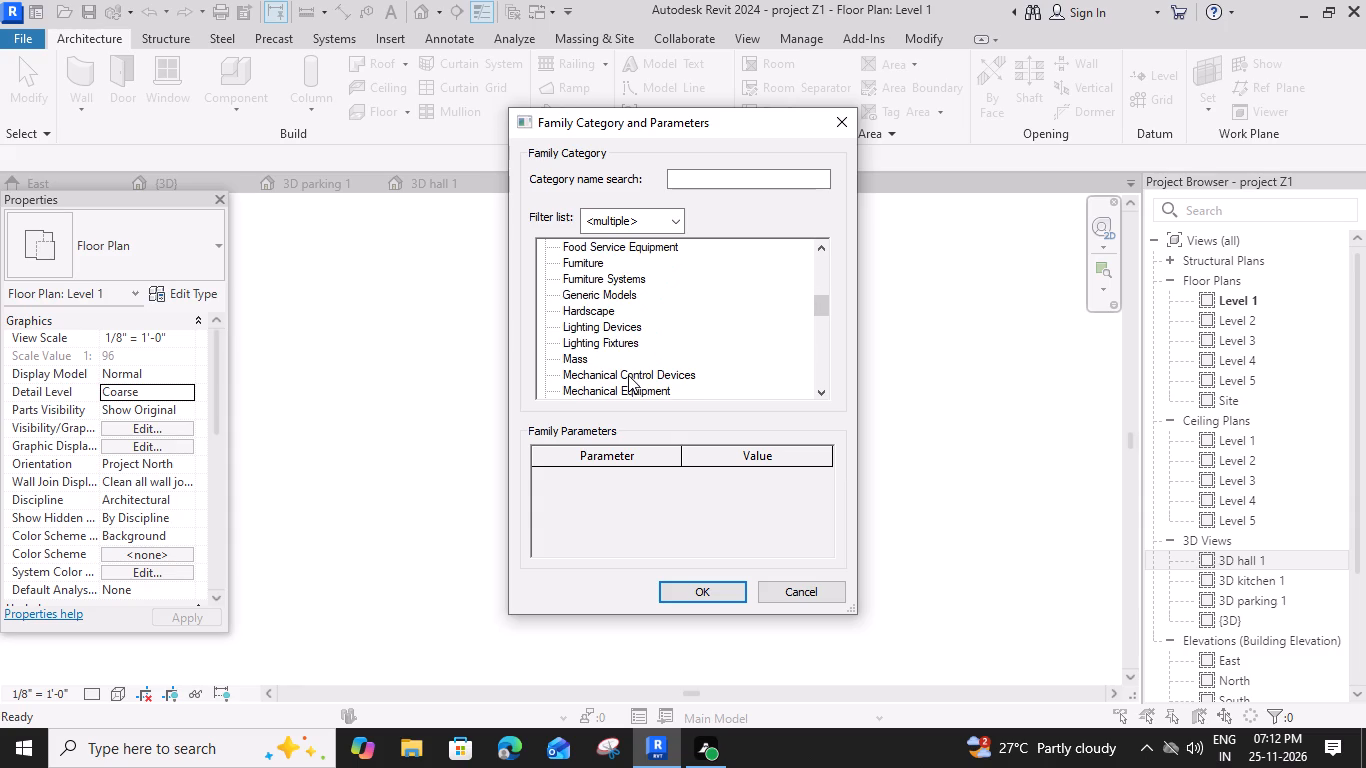
{"action": "scroll", "coordinate": [628, 375], "scroll_direction": "up", "scroll_amount": 1}
{"action": "left_click", "coordinate": [640, 316]}
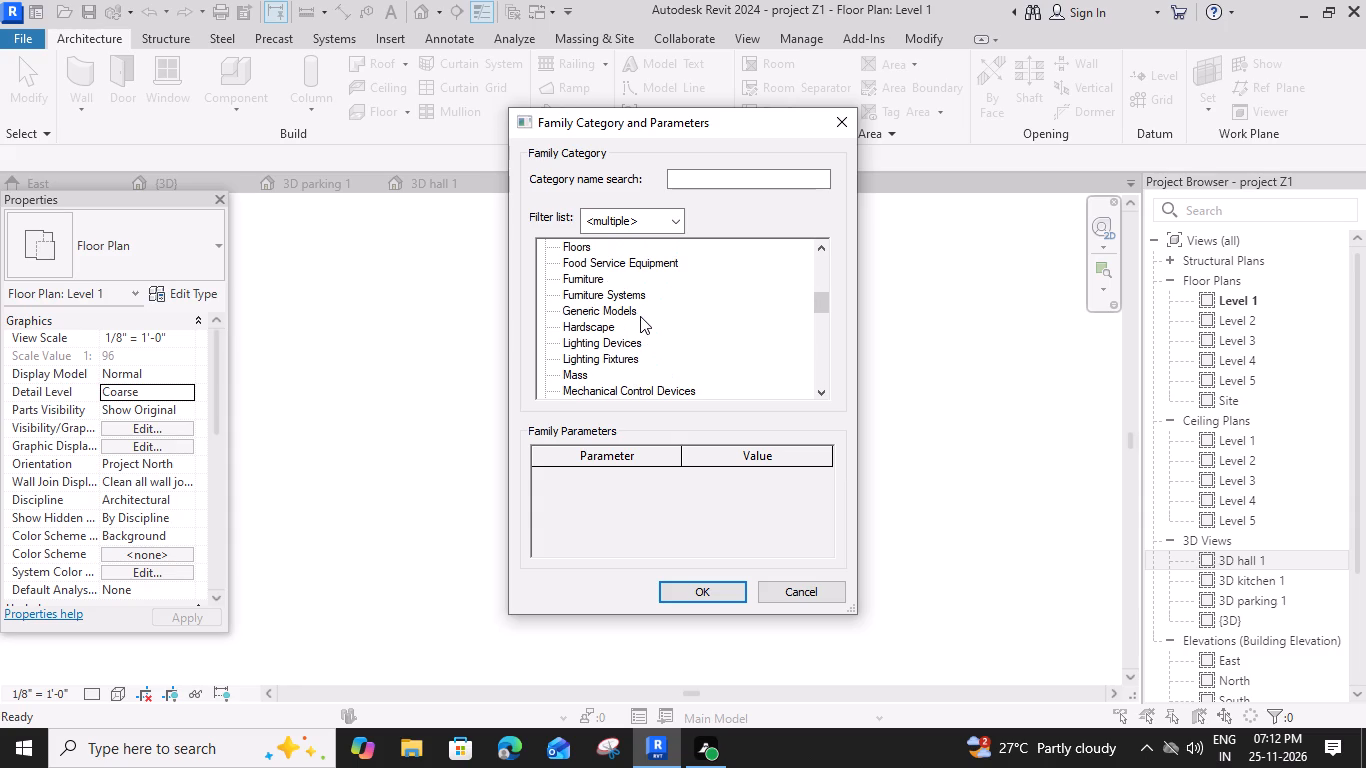
{"action": "left_click", "coordinate": [629, 306]}
{"action": "left_click", "coordinate": [692, 590]}
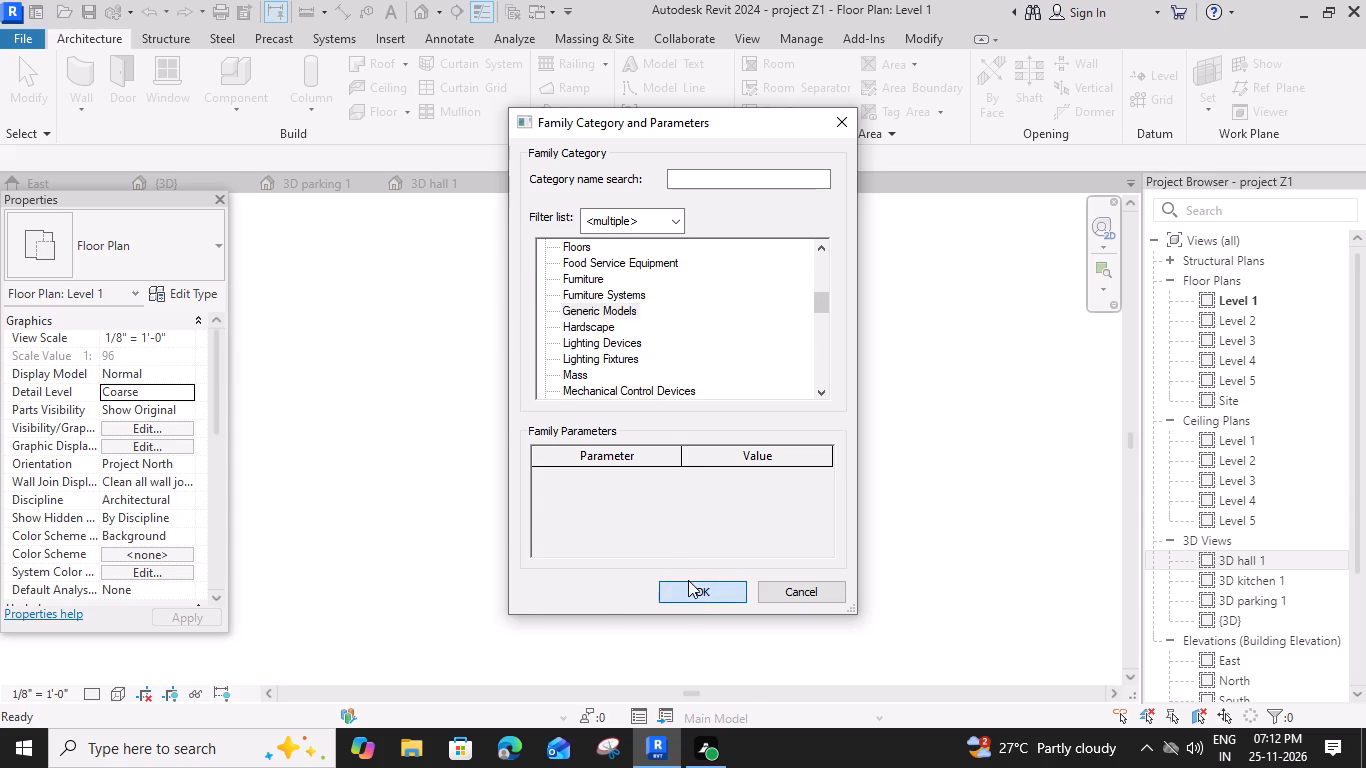
Name the new in-place model bath 1.
{"action": "left_click", "coordinate": [721, 353]}
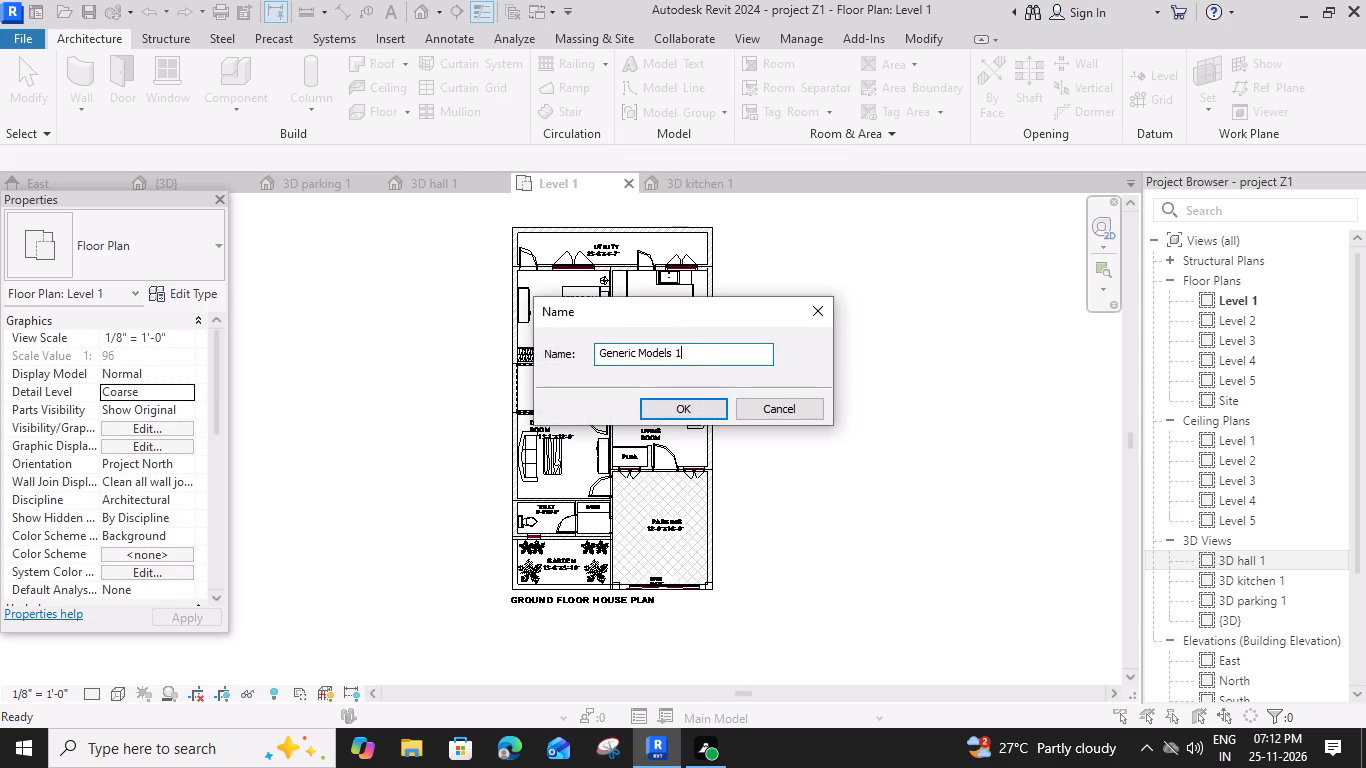
{"action": "left_click_drag", "start_coordinate": [712, 353], "coordinate": [367, 398]}
{"action": "type", "text": "bath"}
{"action": "key", "text": "space"}
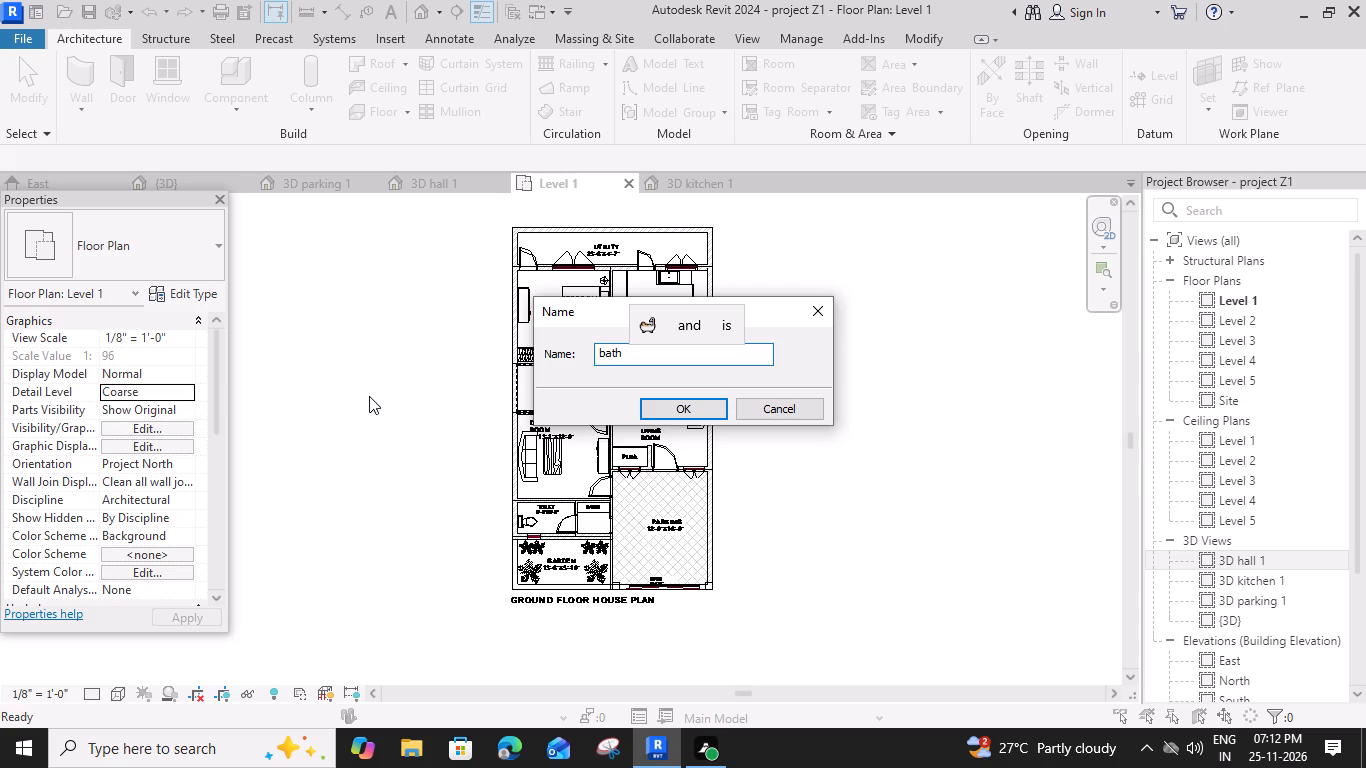
{"action": "key", "text": "1"}
{"action": "left_click", "coordinate": [663, 408]}
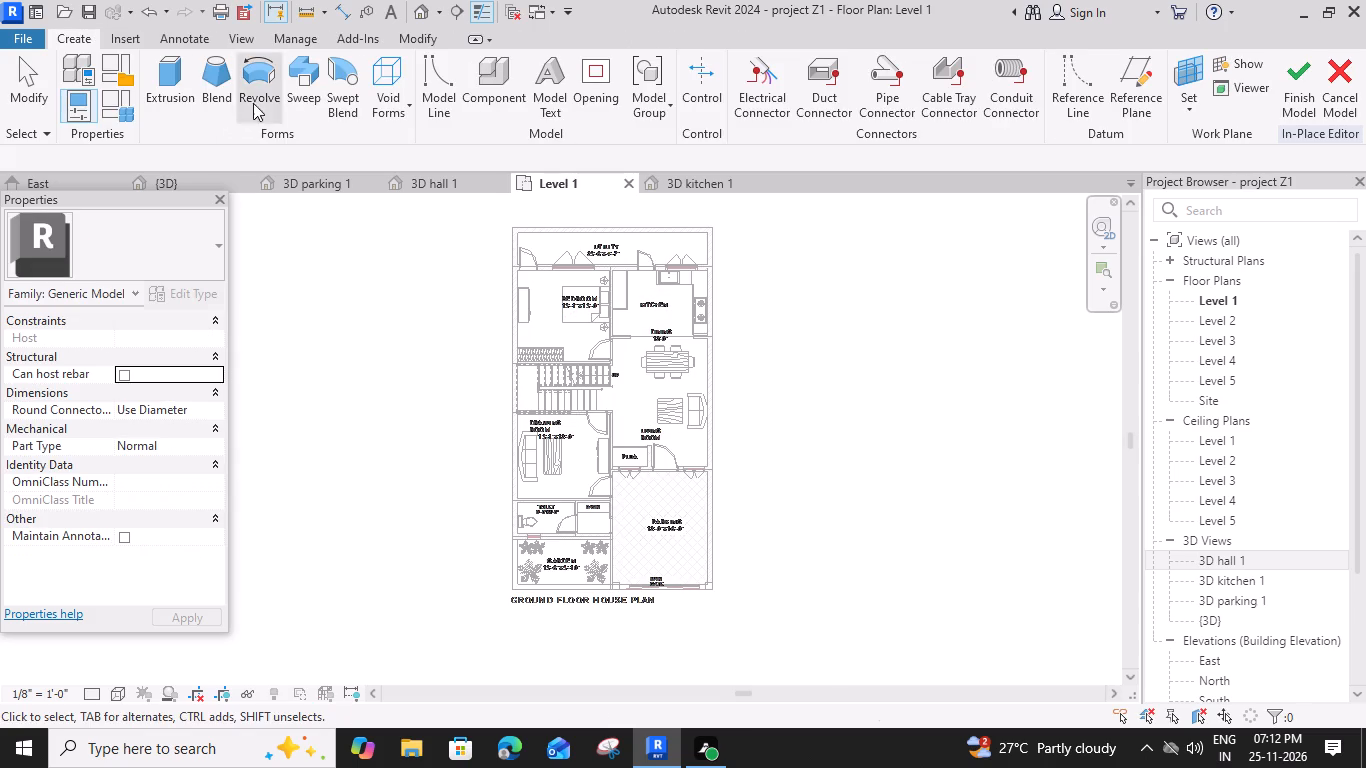
Sketch a closed rectangular extrusion profile over the basin counter beside the toilet, about 4'-6" by 1'-6", along the inner wall faces.
{"action": "left_click", "coordinate": [183, 81]}
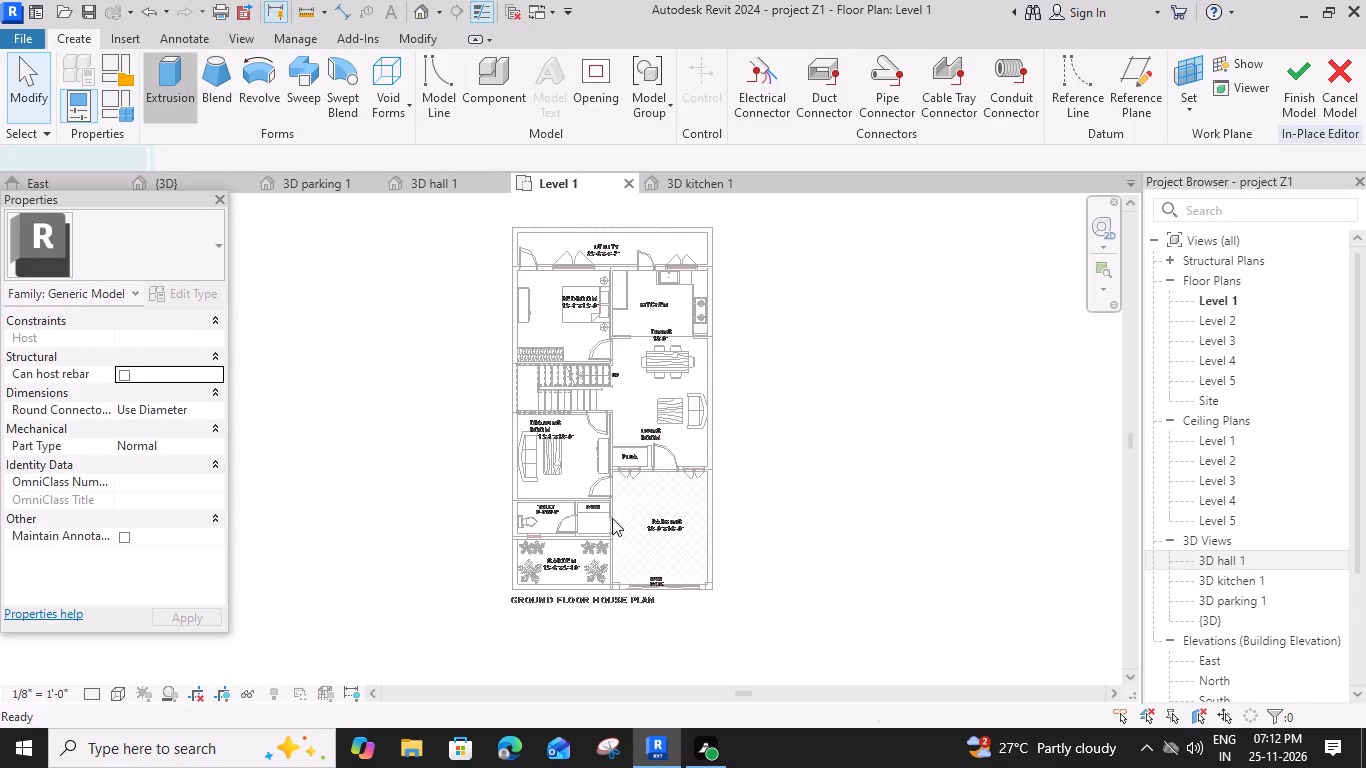
{"action": "scroll", "coordinate": [578, 494], "scroll_direction": "up", "scroll_amount": 12}
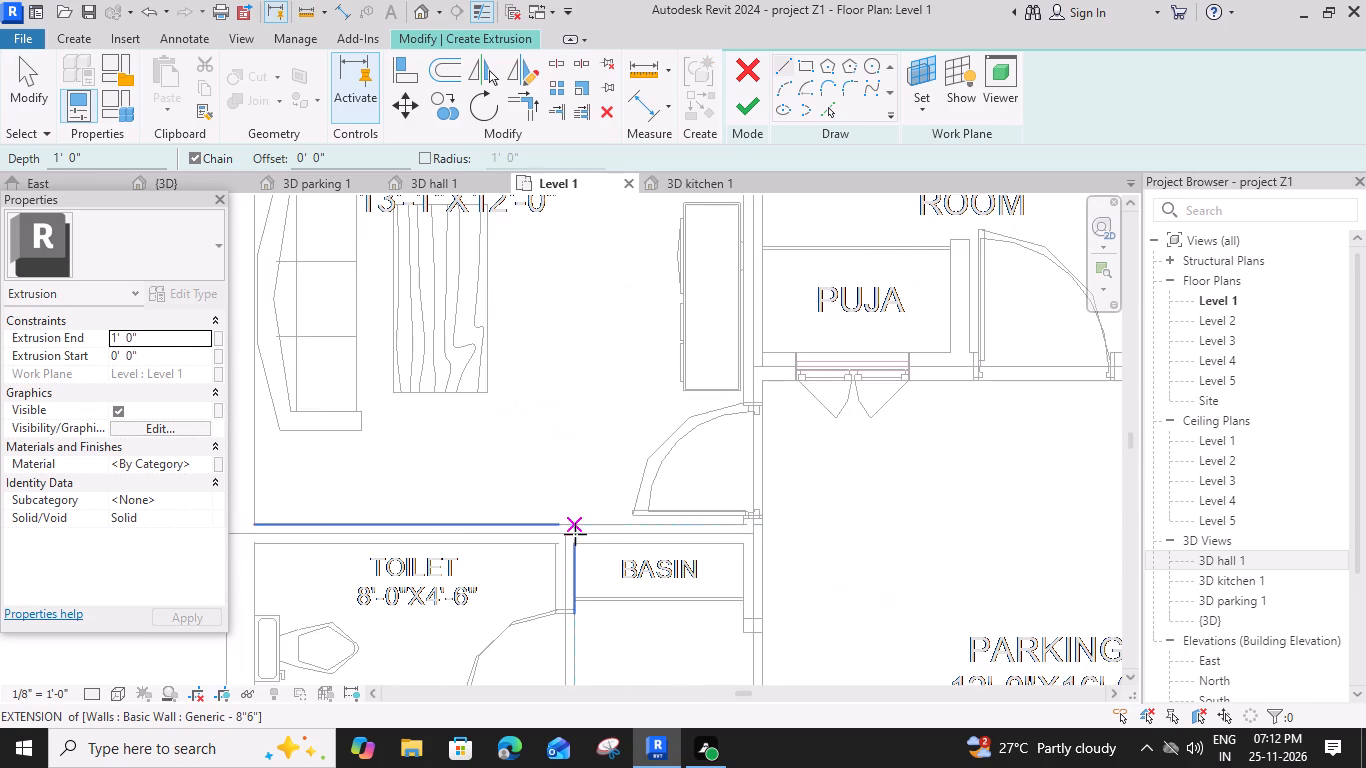
{"action": "scroll", "coordinate": [574, 544], "scroll_direction": "up", "scroll_amount": 4}
{"action": "left_click", "coordinate": [573, 539]}
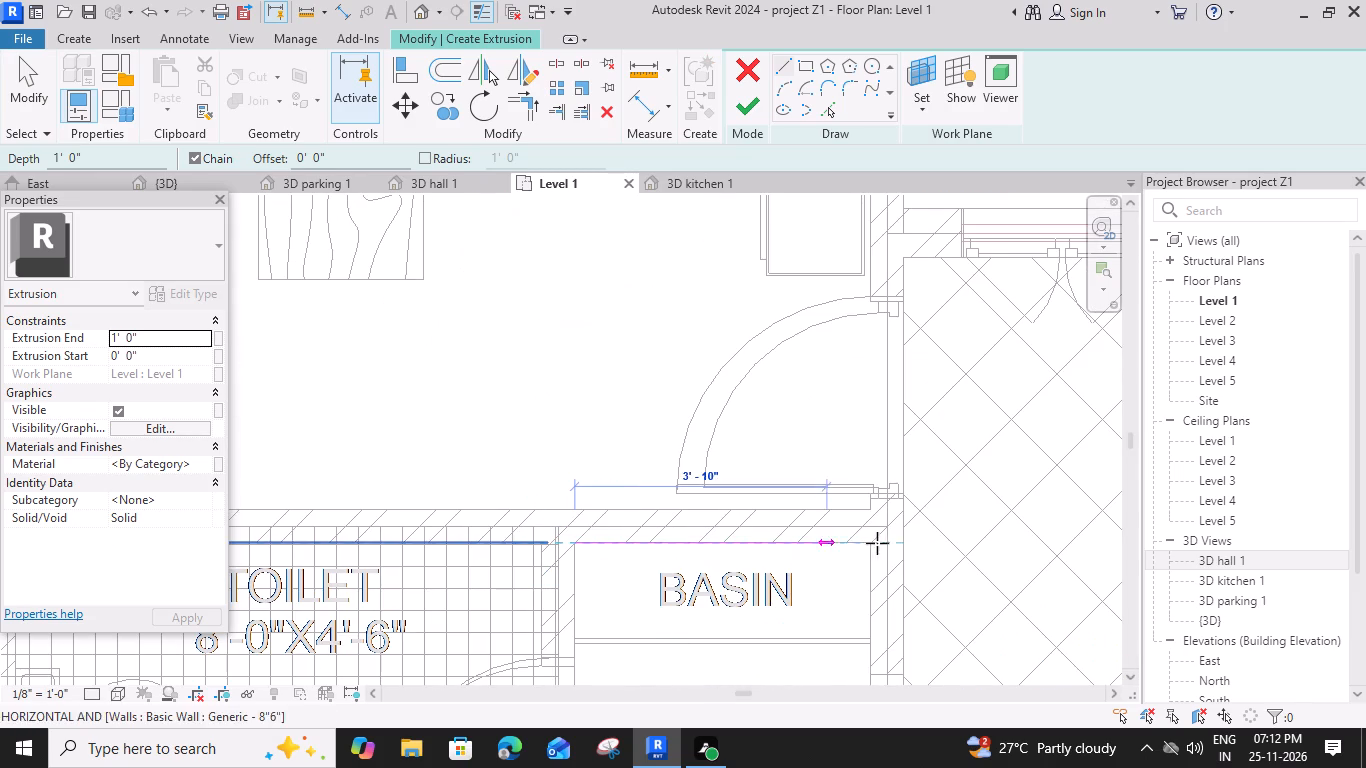
{"action": "left_click", "coordinate": [869, 541]}
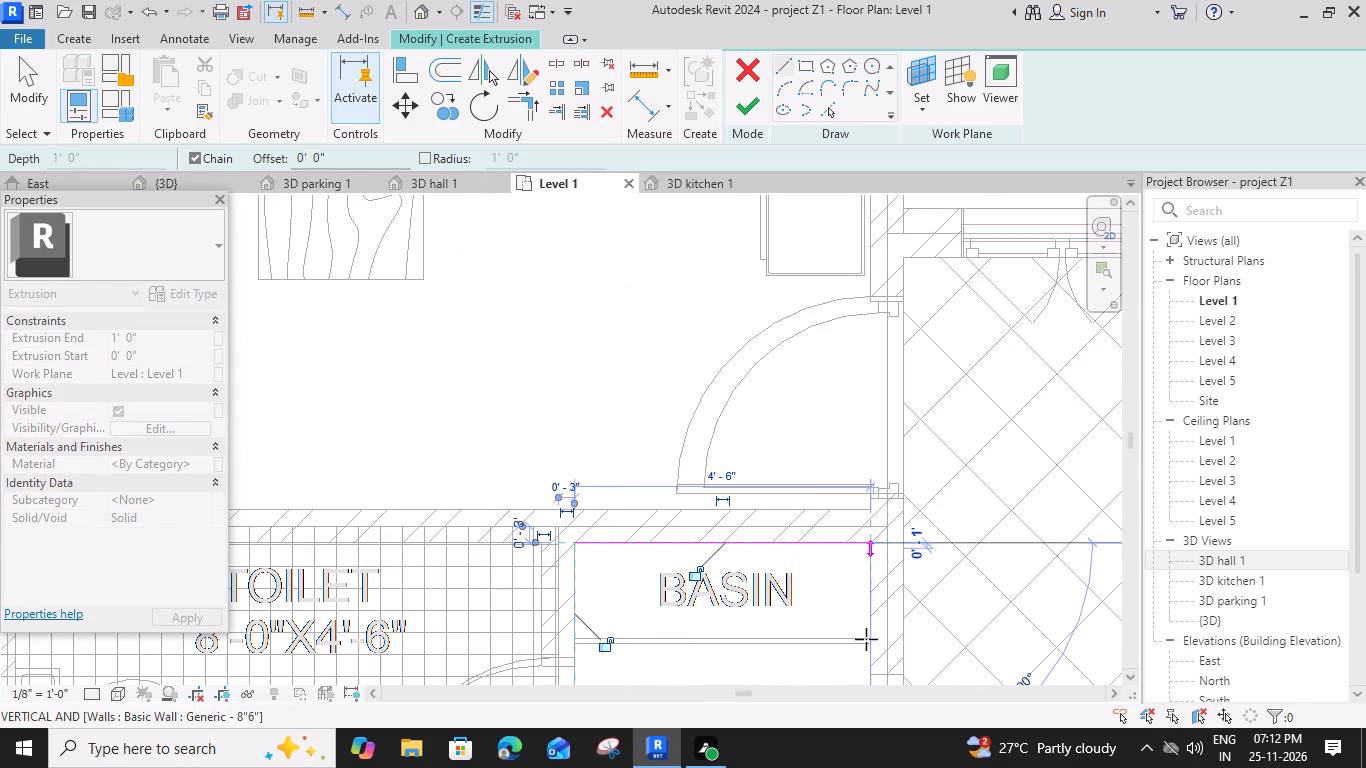
{"action": "left_click", "coordinate": [870, 644]}
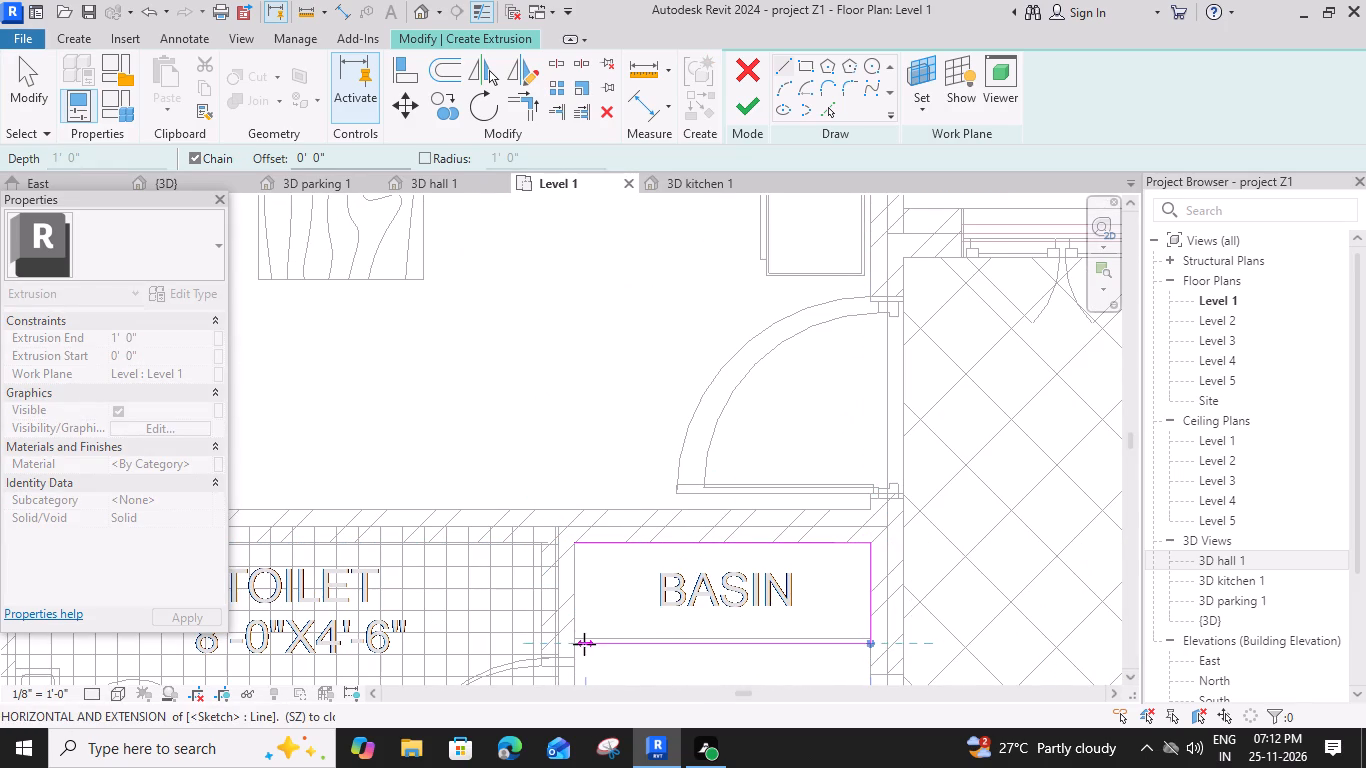
{"action": "left_click", "coordinate": [573, 641]}
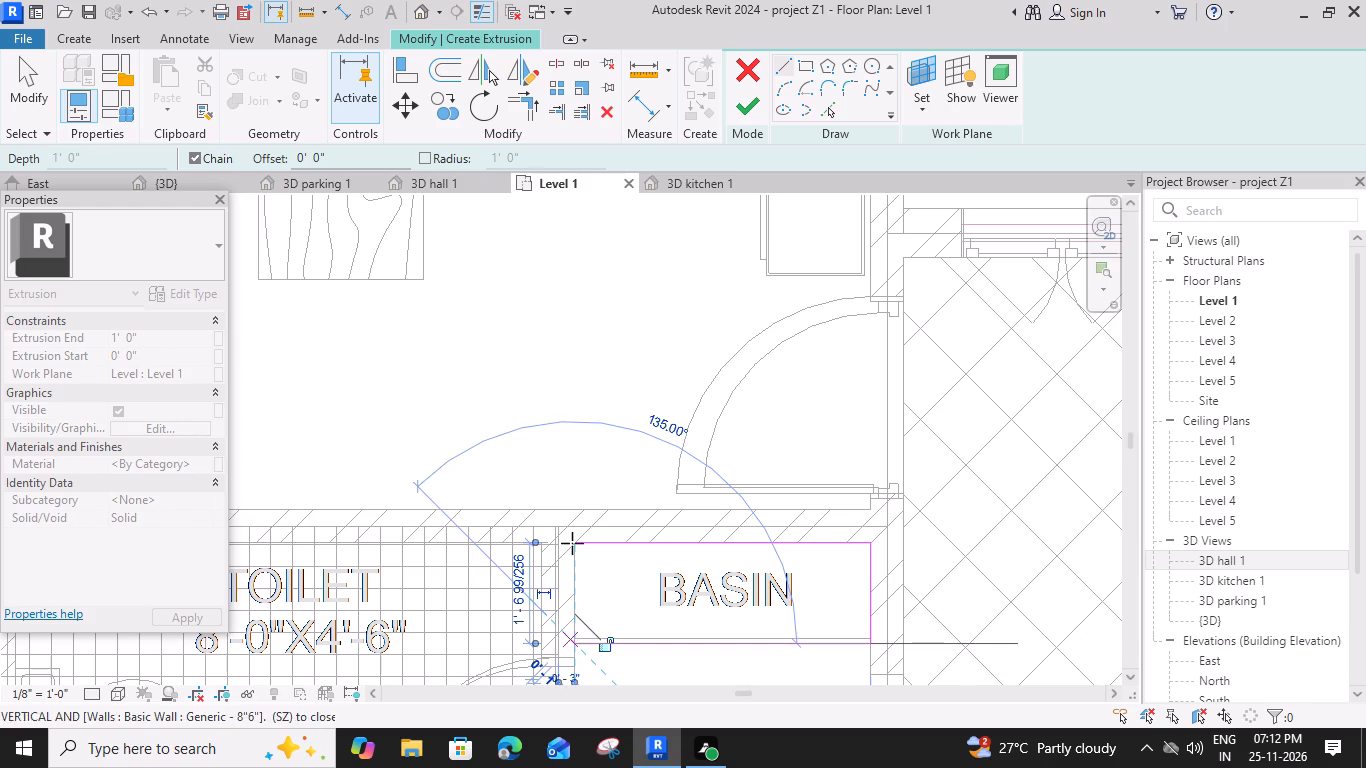
{"action": "left_click", "coordinate": [574, 538]}
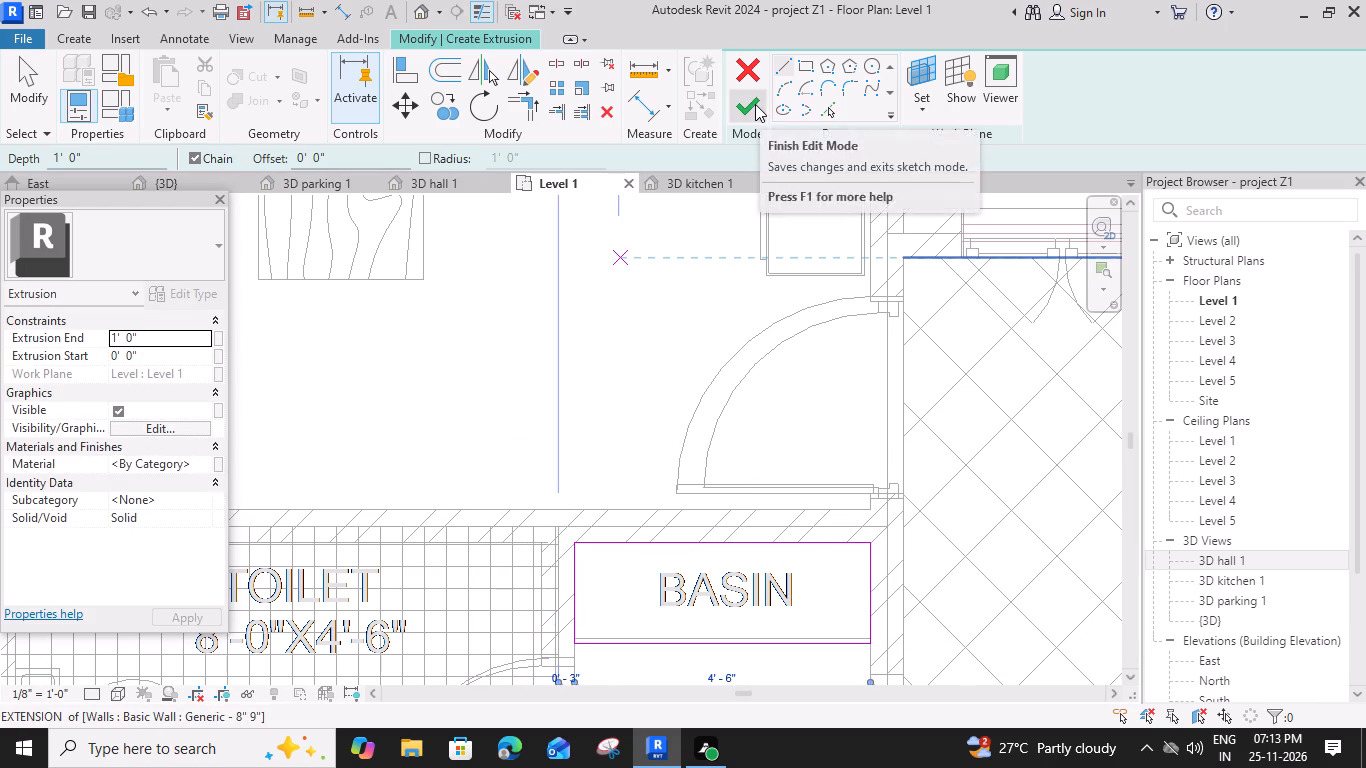
Set the basin counter's extrusion start to 3' 6" and finish the extrusion sketch.
{"action": "left_click", "coordinate": [172, 354]}
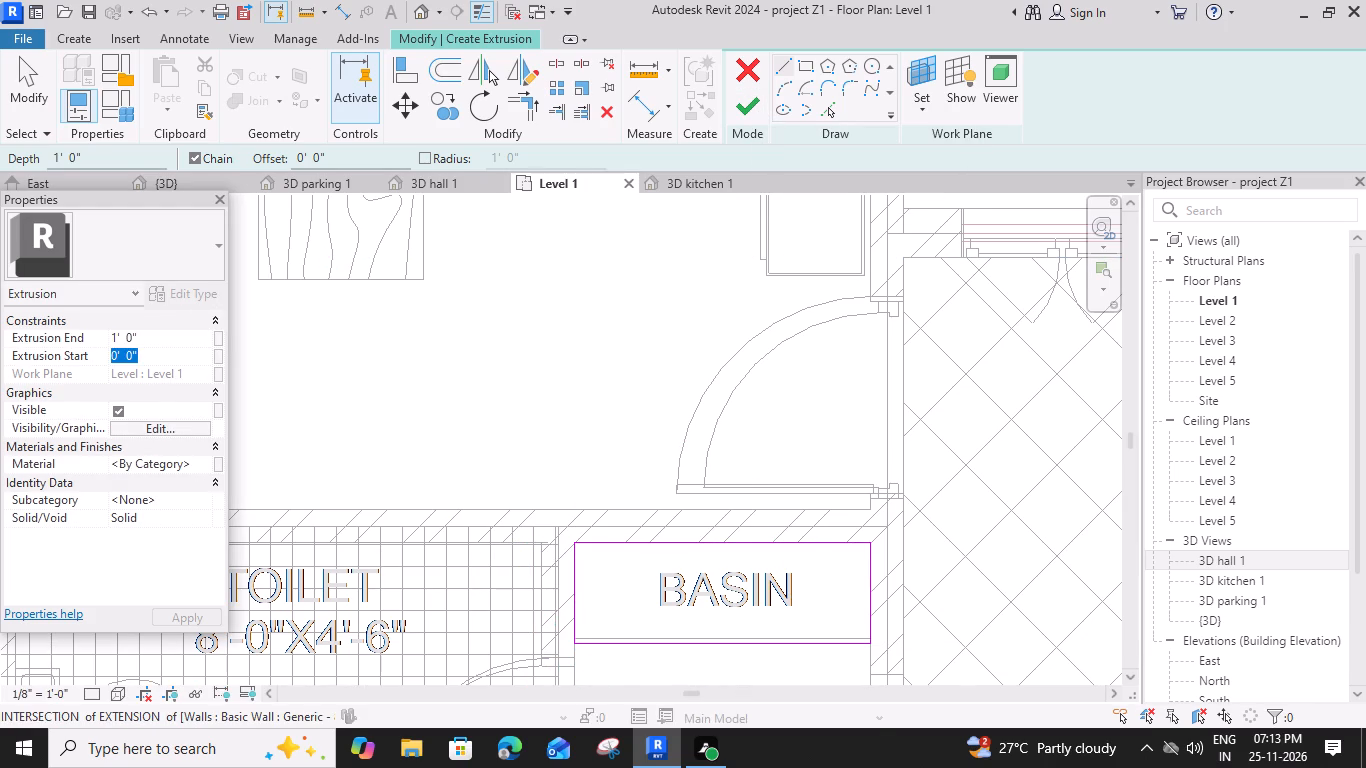
{"action": "type", "text": "3'6"}
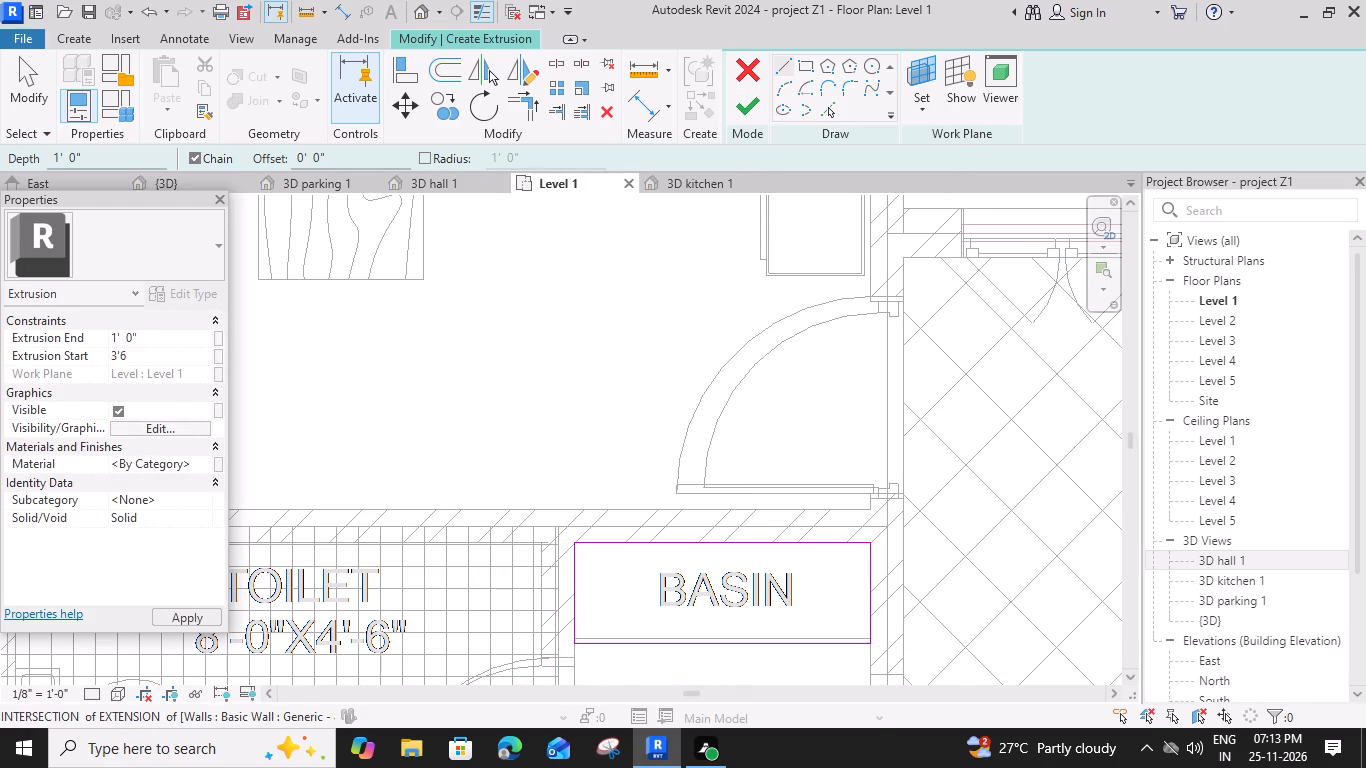
{"action": "key", "text": "shift+quotedbl"}
{"action": "key", "text": "Return"}
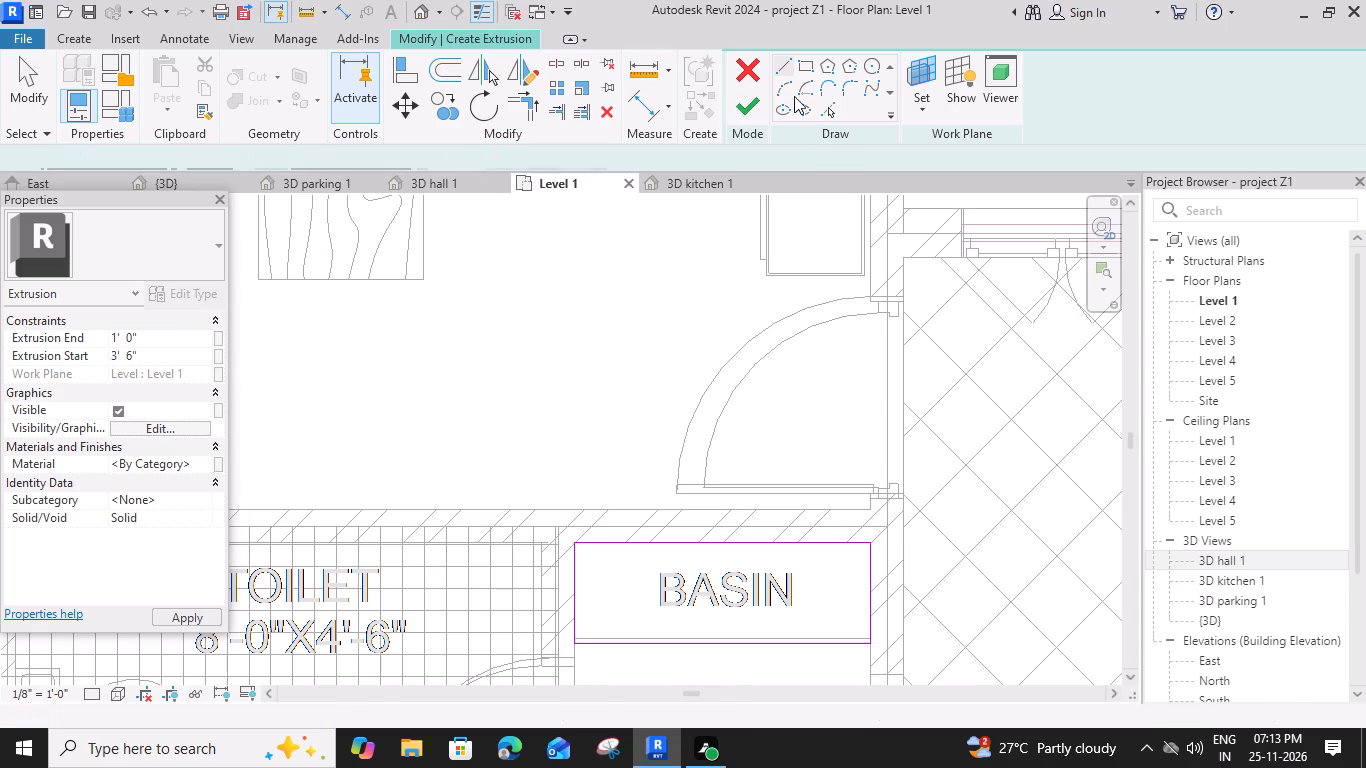
{"action": "left_click", "coordinate": [756, 104]}
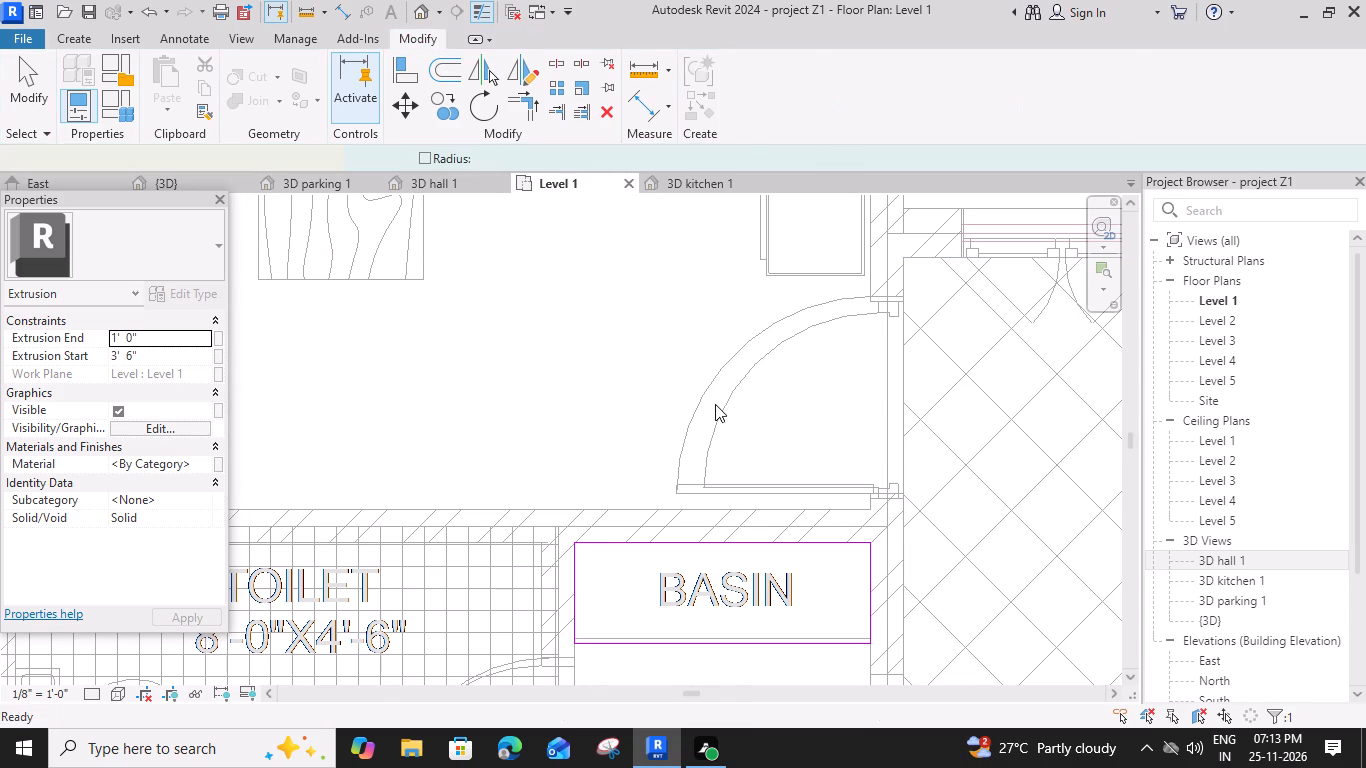
Place a camera in the corner of the basin area by the toilet door, aimed diagonally across the basin counter.
{"action": "scroll", "coordinate": [715, 398], "scroll_direction": "down", "scroll_amount": 2}
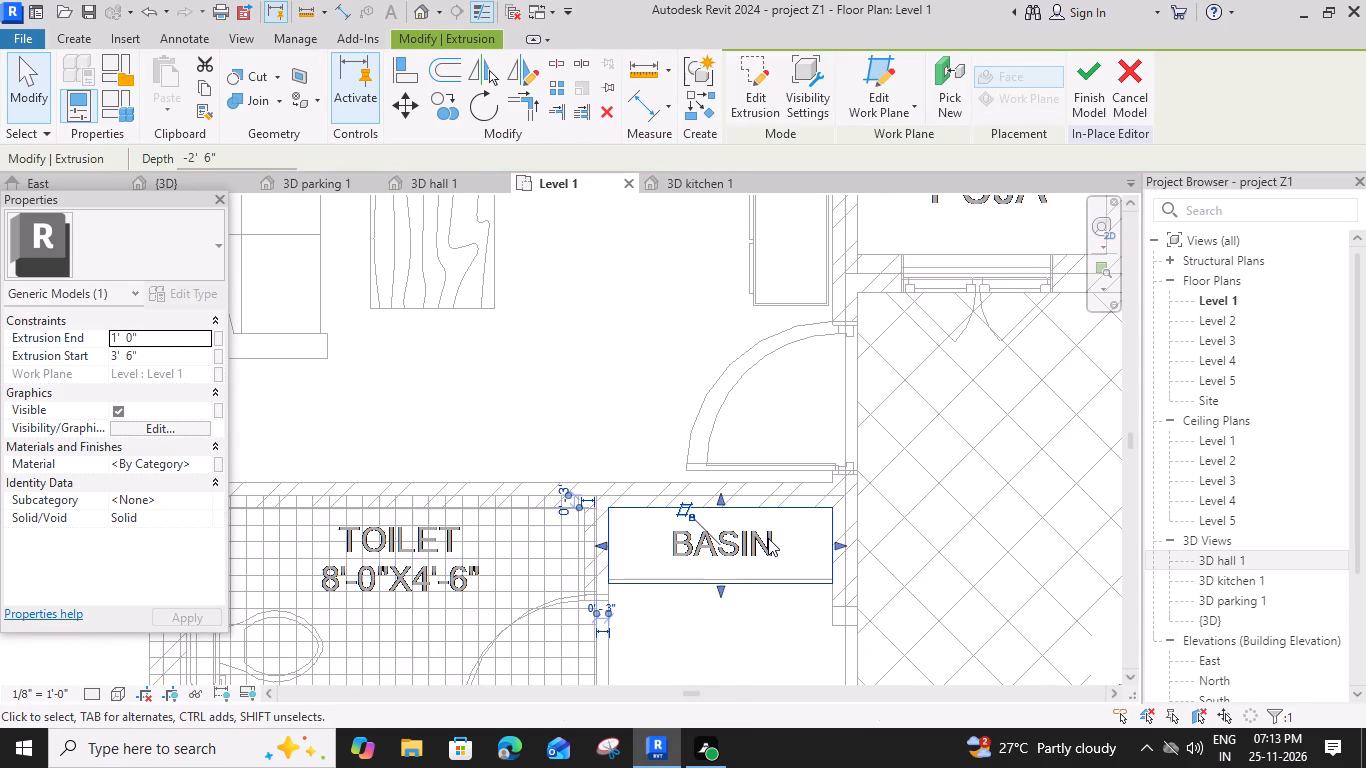
{"action": "middle_click_drag", "start_coordinate": [757, 506], "coordinate": [724, 351]}
{"action": "left_click", "coordinate": [439, 8]}
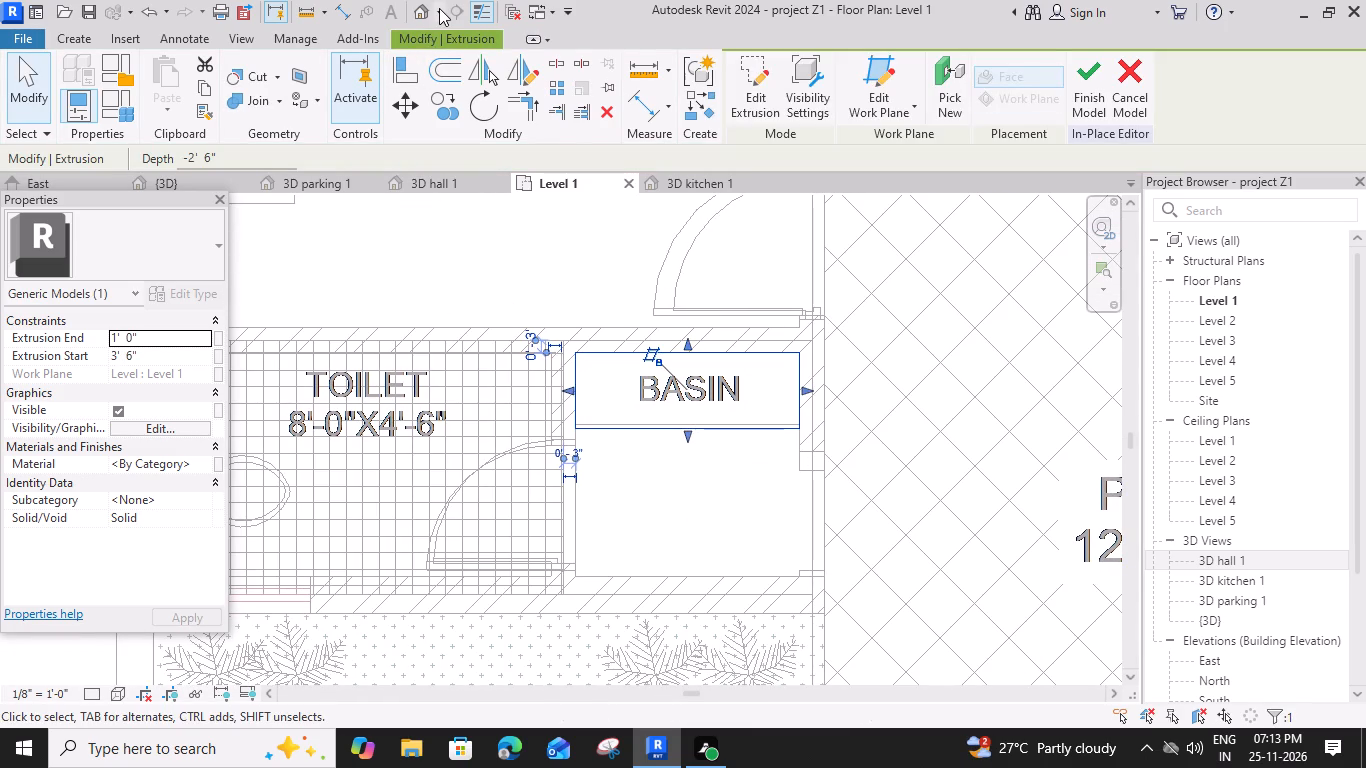
{"action": "left_click", "coordinate": [480, 60]}
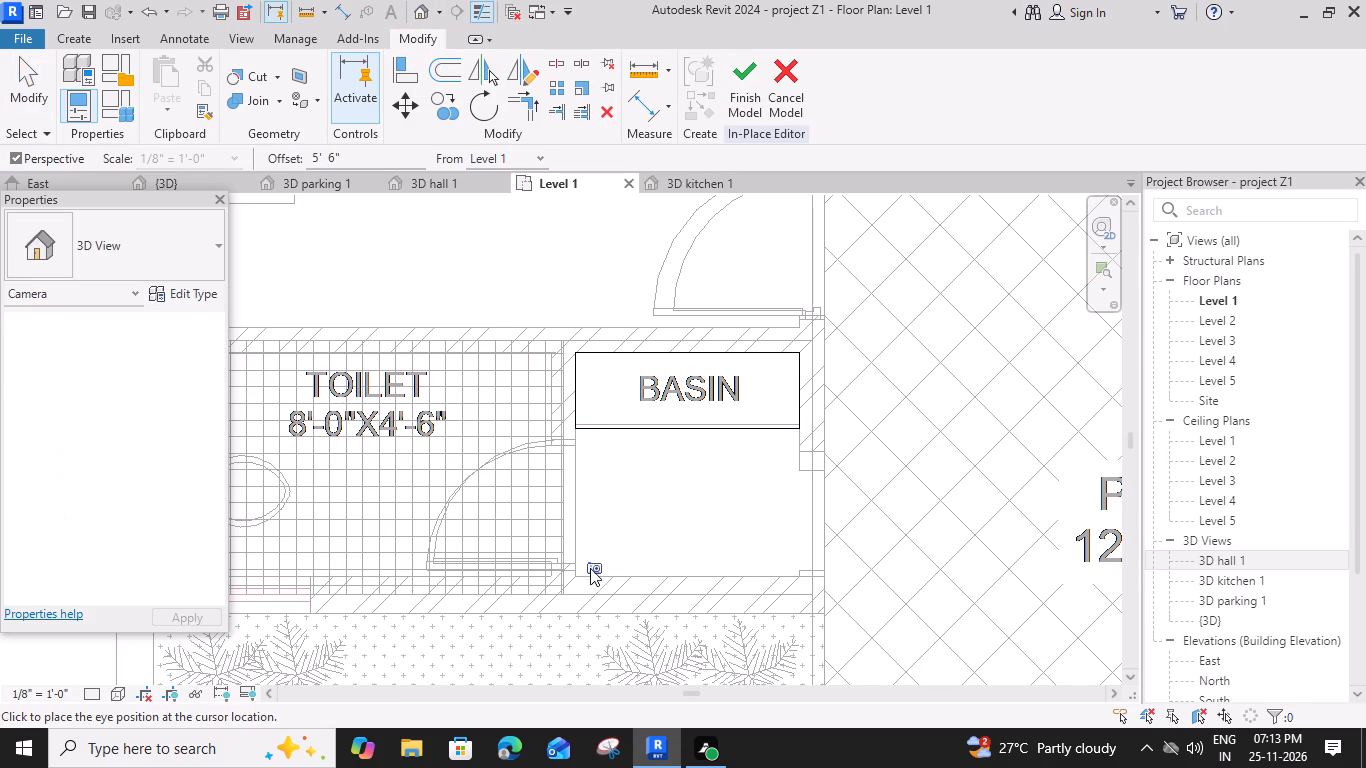
{"action": "left_click", "coordinate": [580, 568]}
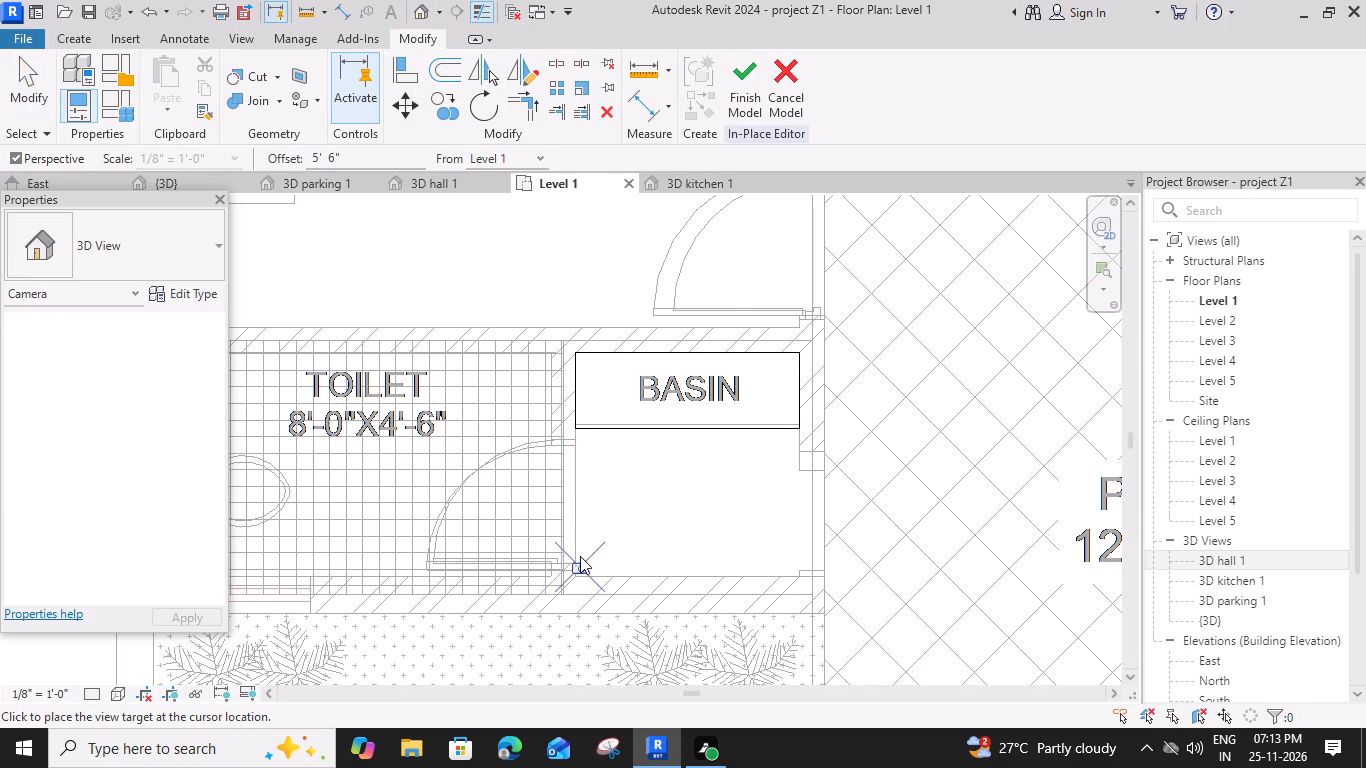
{"action": "left_click", "coordinate": [806, 254]}
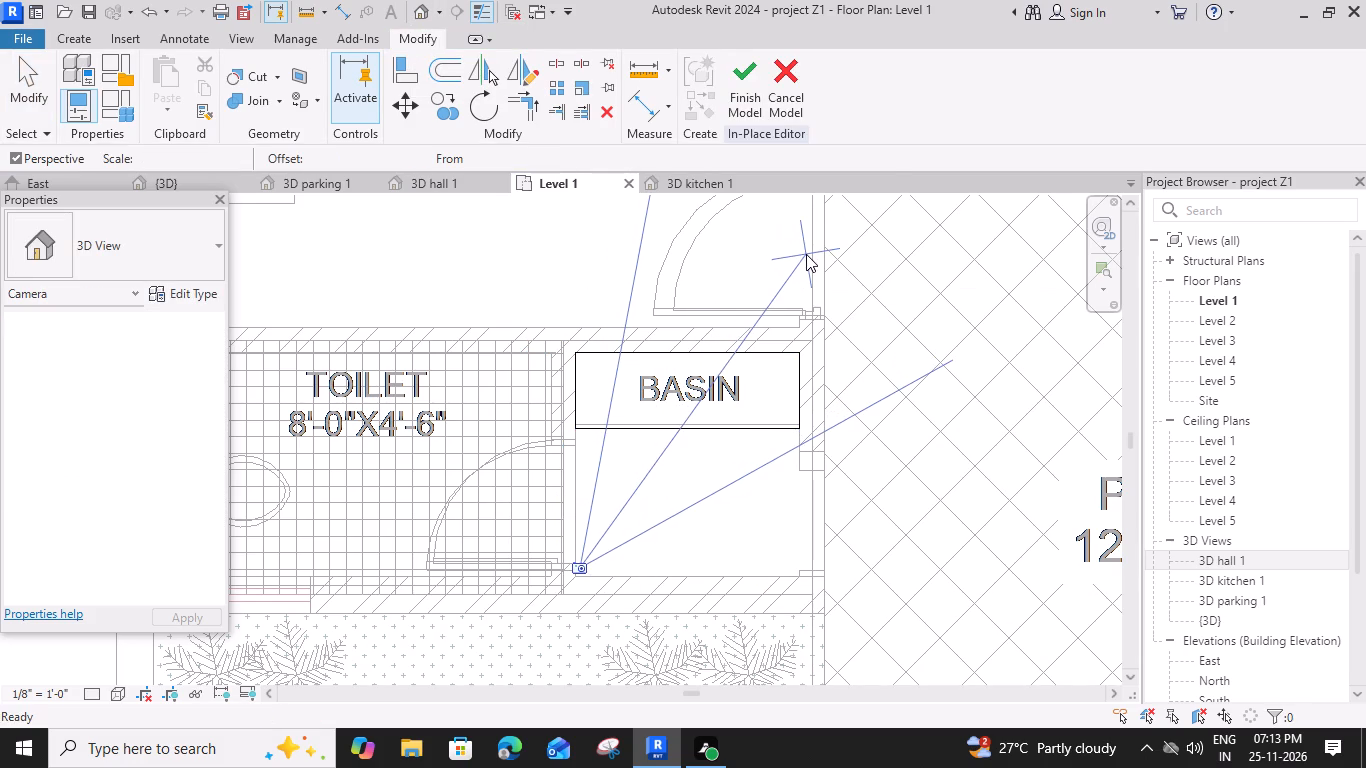
Change the new camera view's visual style so that surfaces show with their colours.
{"action": "scroll", "coordinate": [603, 460], "scroll_direction": "down", "scroll_amount": 4}
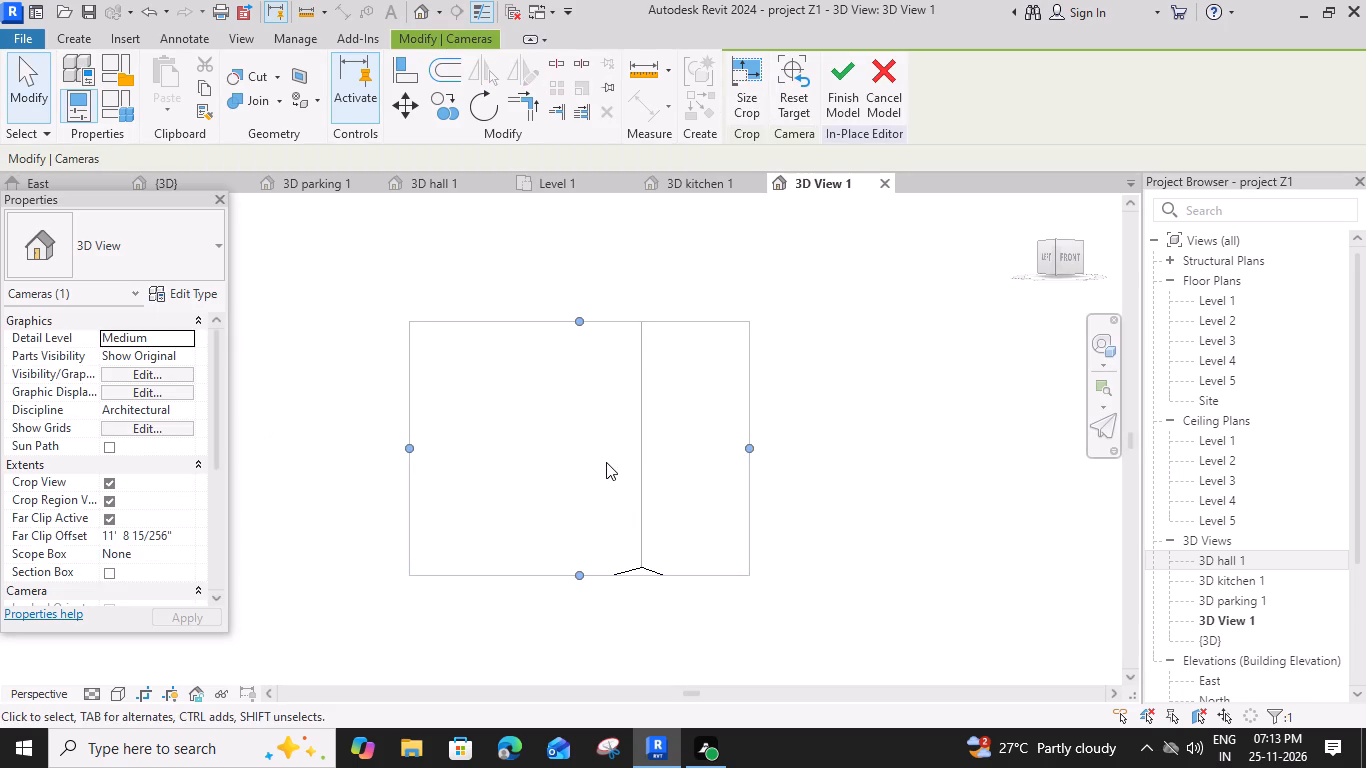
{"action": "middle_click_drag", "start_coordinate": [618, 463], "coordinate": [693, 419]}
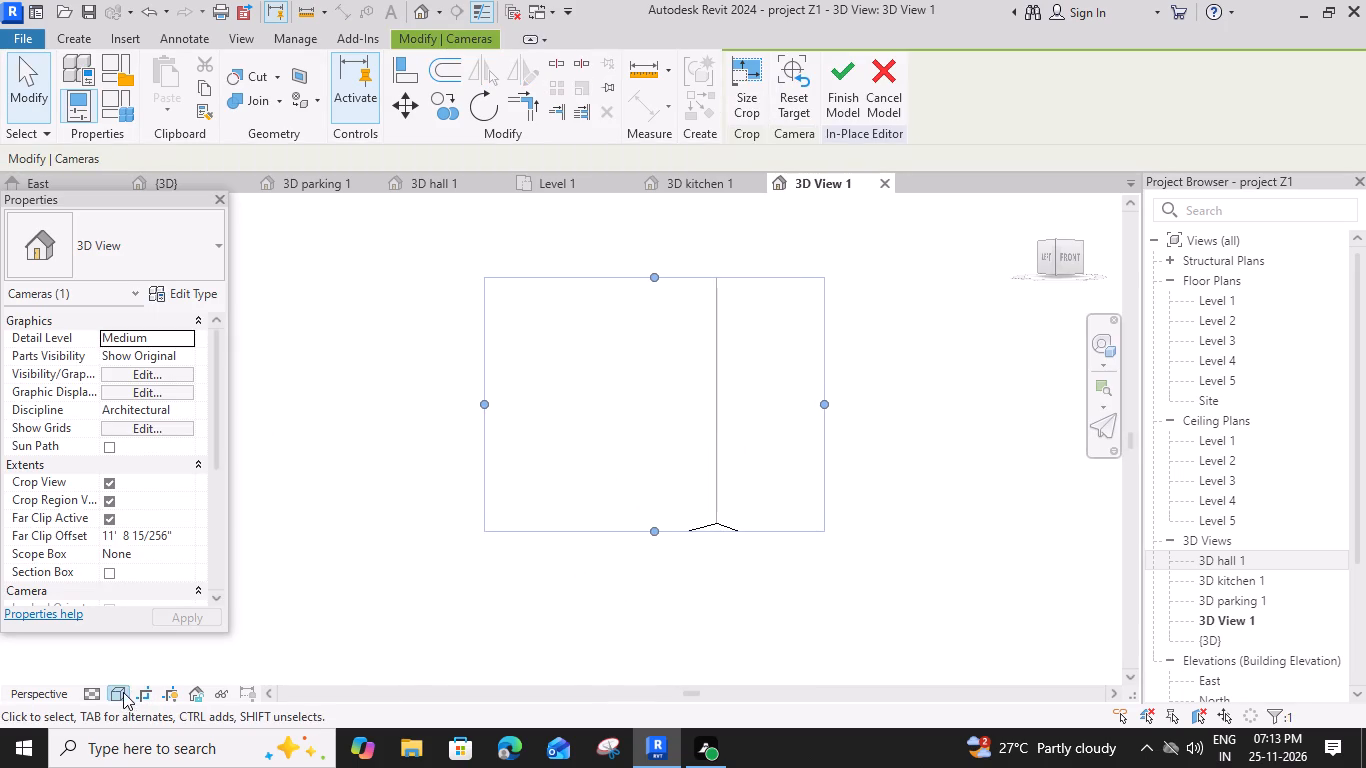
{"action": "left_click", "coordinate": [121, 691]}
{"action": "left_click", "coordinate": [173, 670]}
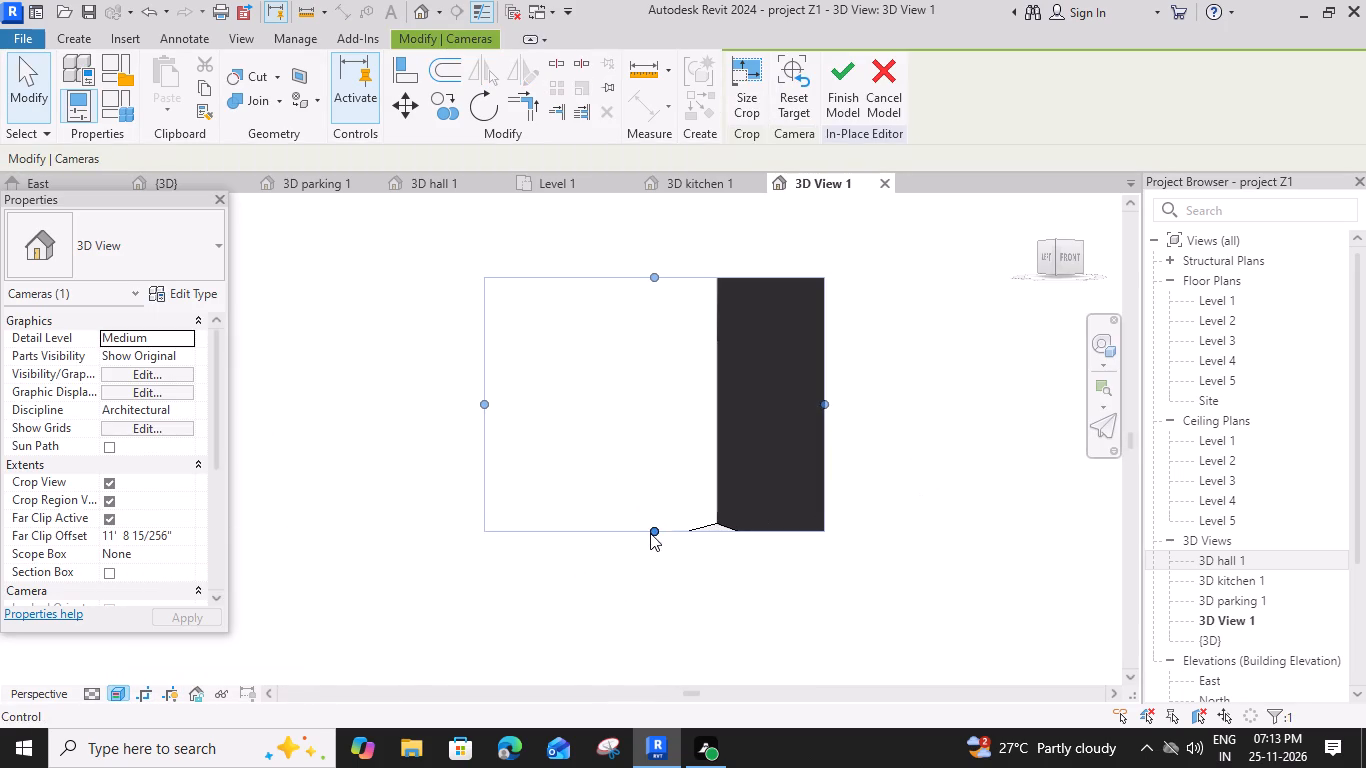
Enlarge the camera view's crop region downward and outward on both sides to take in more of the basin counter.
{"action": "left_click_drag", "start_coordinate": [654, 528], "coordinate": [664, 600]}
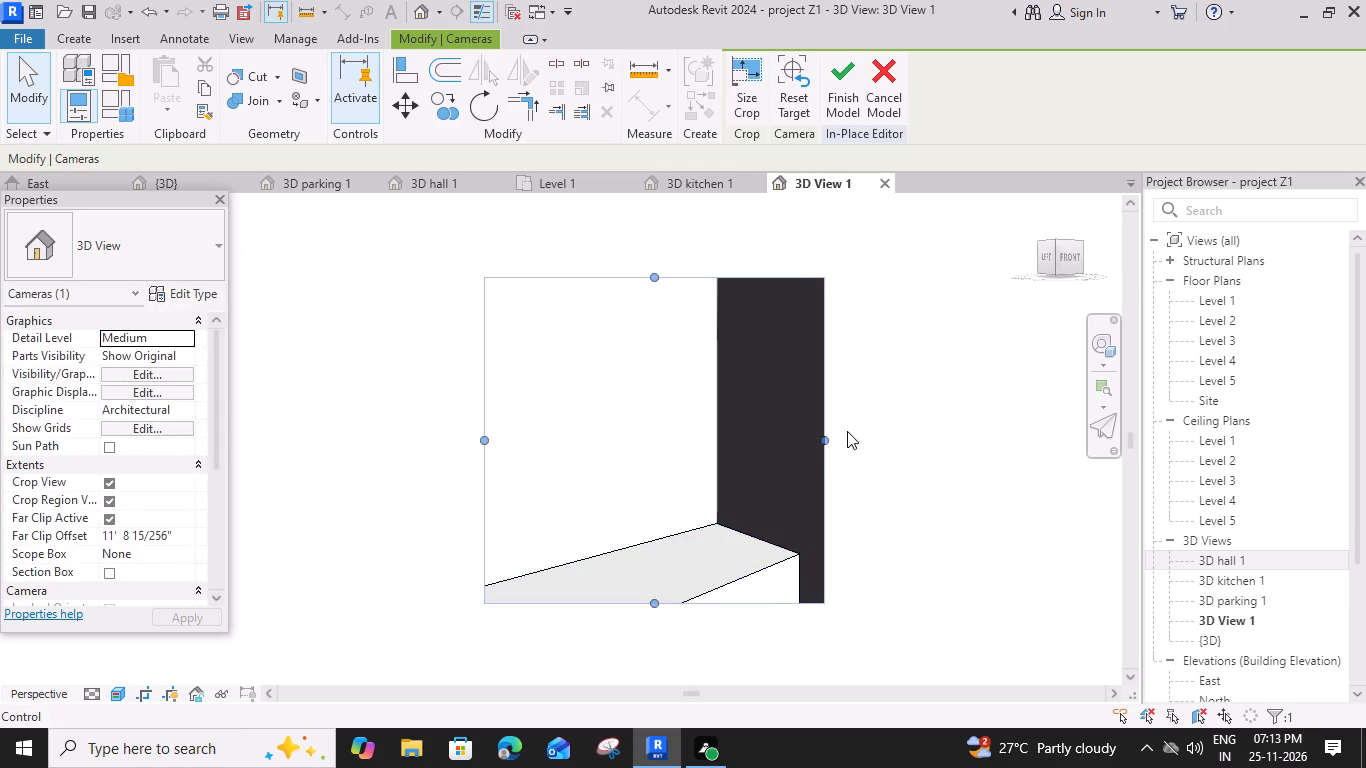
{"action": "left_click_drag", "start_coordinate": [825, 442], "coordinate": [935, 439]}
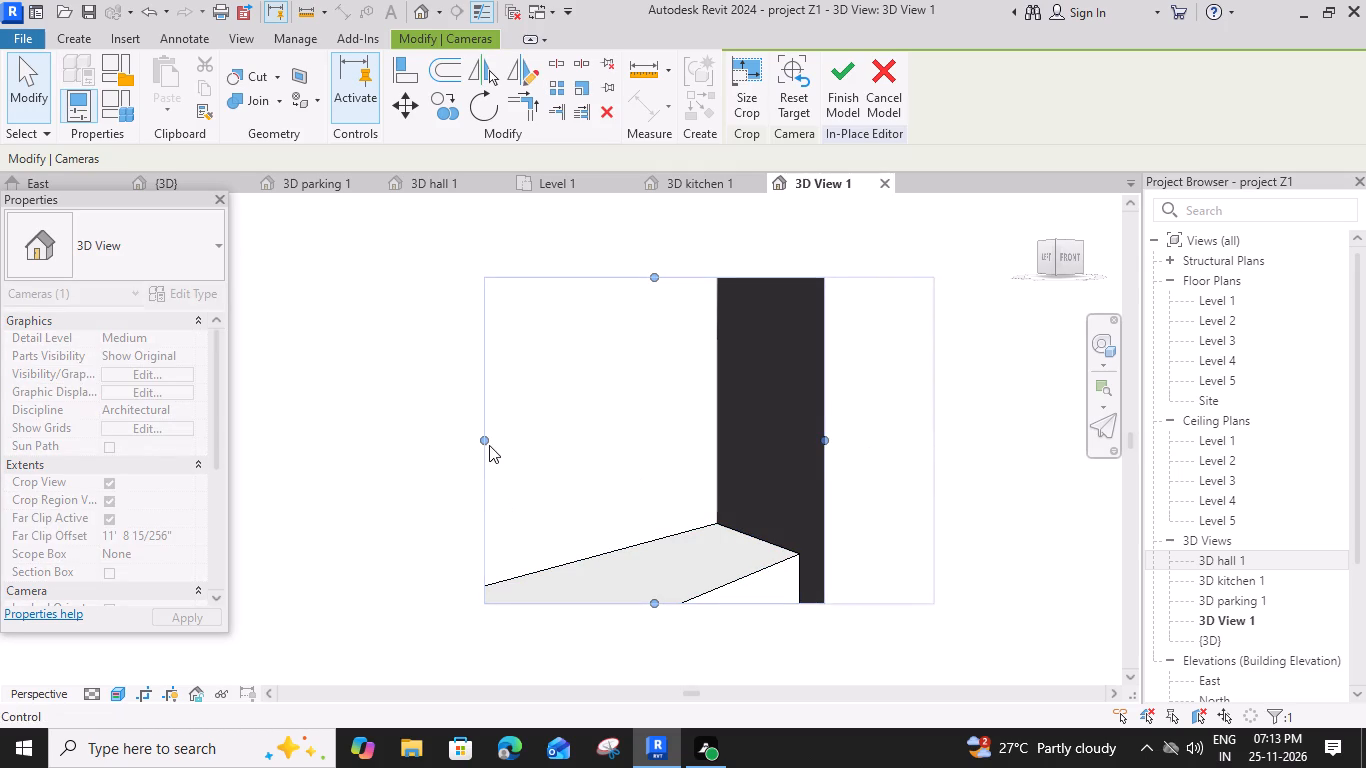
{"action": "left_click_drag", "start_coordinate": [483, 439], "coordinate": [383, 468]}
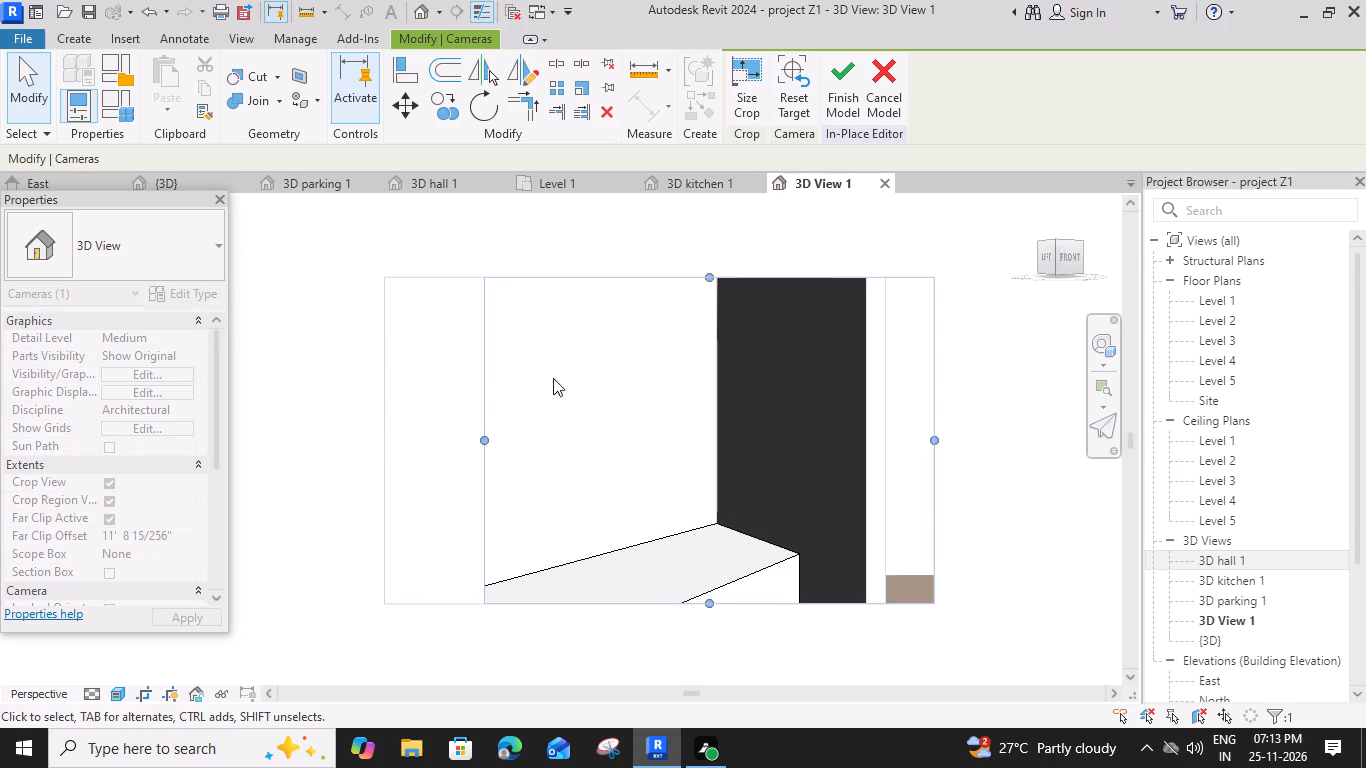
Enlarge the camera view's crop region on all four sides to take in the full basin counter, the floor and the arched opening.
{"action": "scroll", "coordinate": [732, 402], "scroll_direction": "down", "scroll_amount": 4}
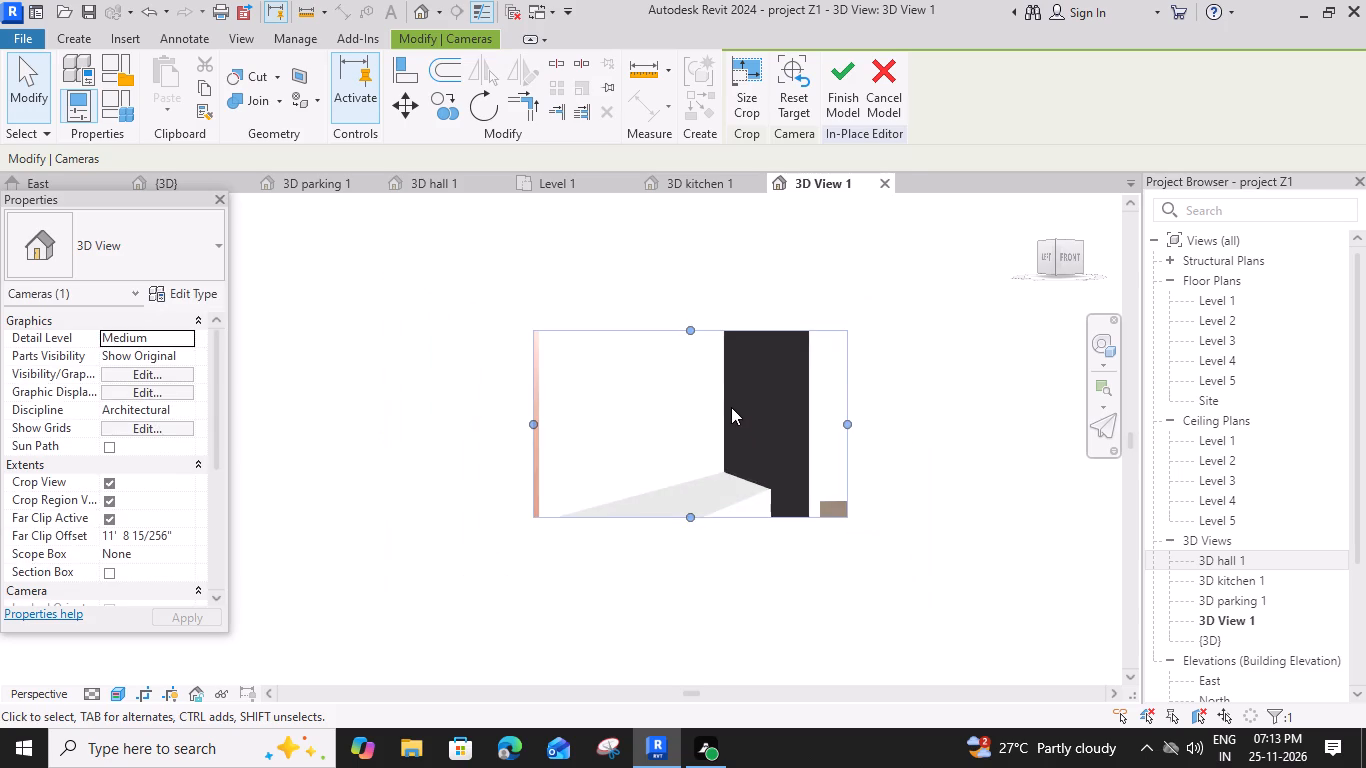
{"action": "left_click_drag", "start_coordinate": [690, 329], "coordinate": [687, 244]}
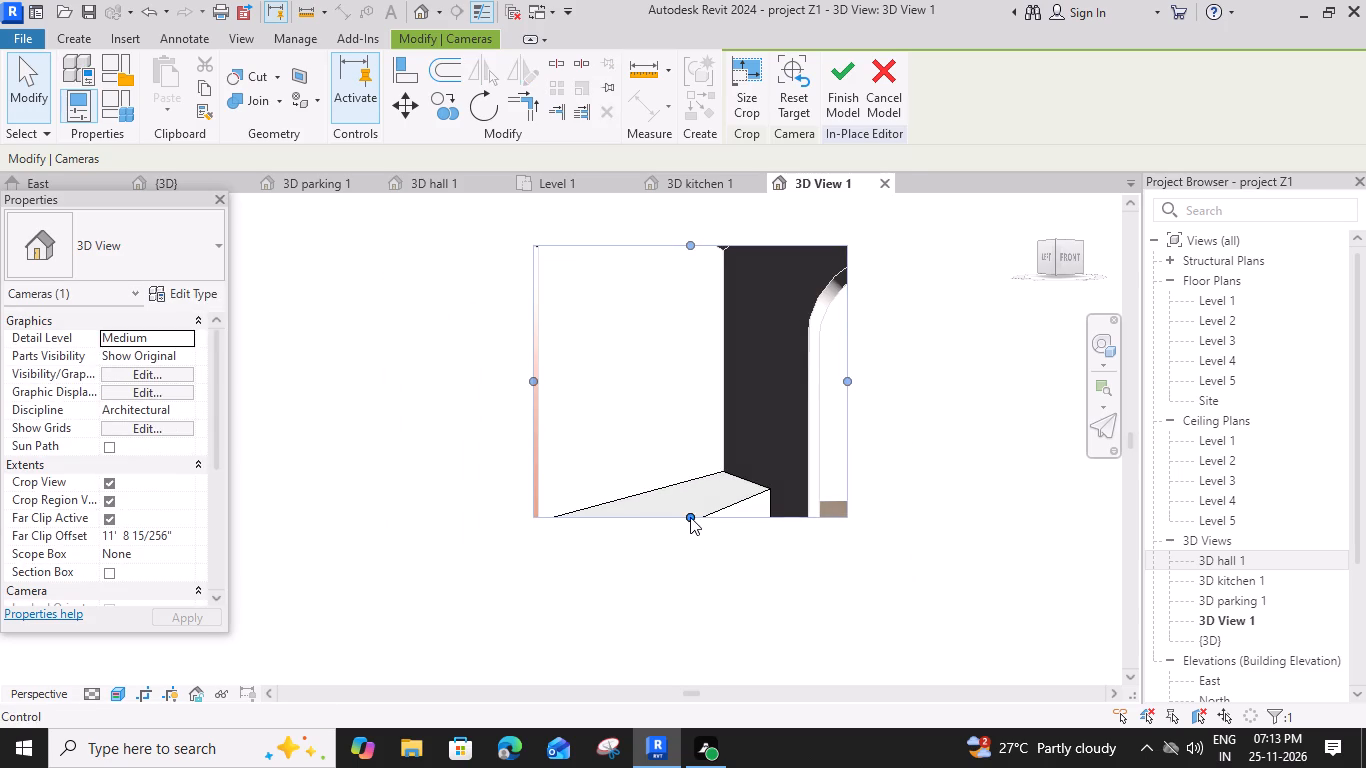
{"action": "left_click_drag", "start_coordinate": [690, 517], "coordinate": [704, 622]}
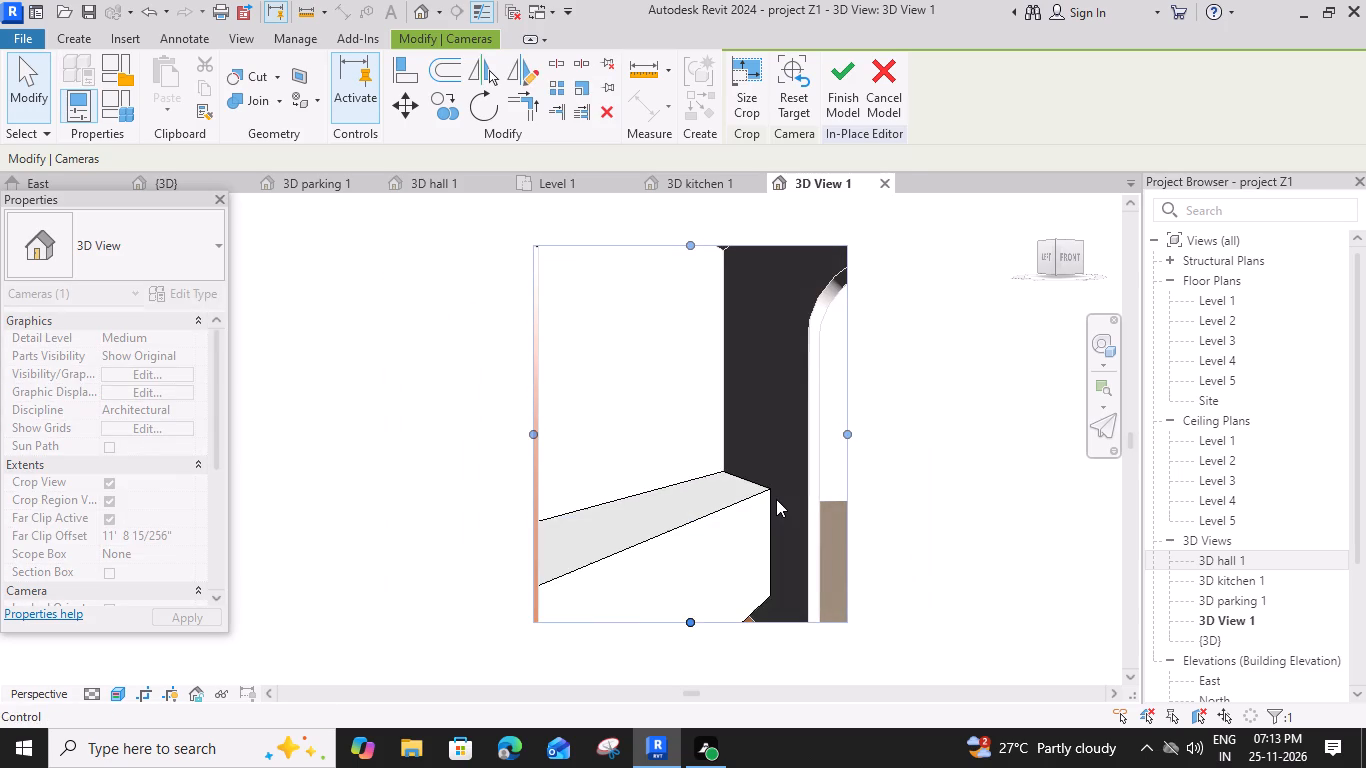
{"action": "left_click_drag", "start_coordinate": [690, 620], "coordinate": [690, 650]}
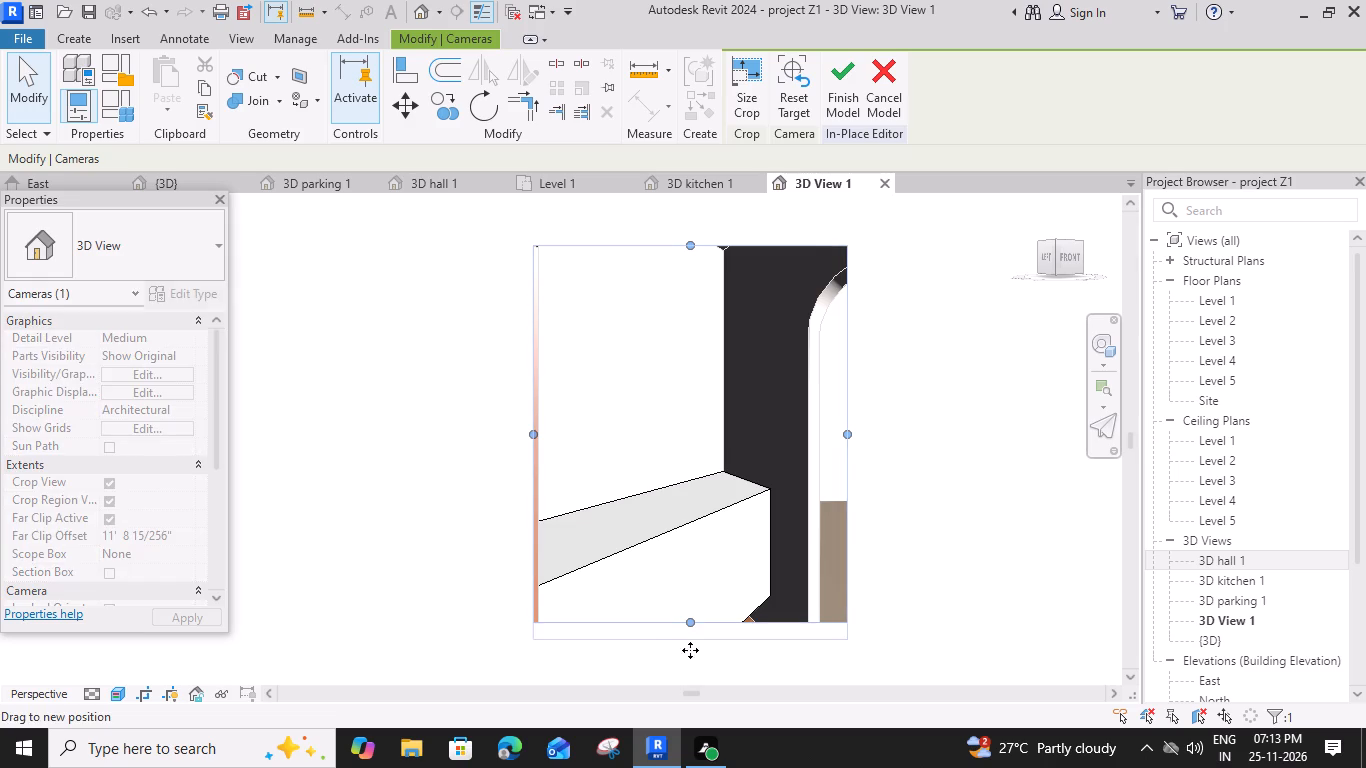
{"action": "left_click_drag", "start_coordinate": [690, 650], "coordinate": [693, 667]}
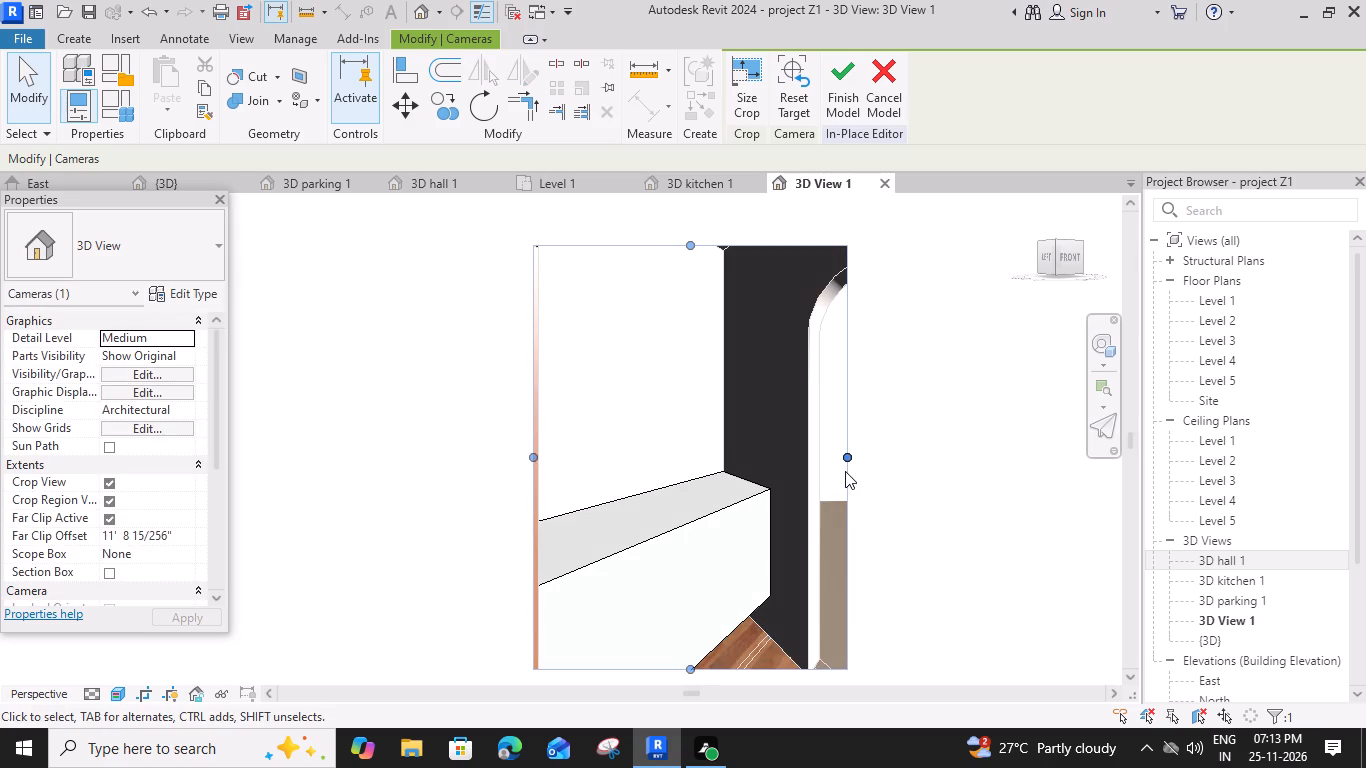
{"action": "left_click_drag", "start_coordinate": [846, 455], "coordinate": [940, 453]}
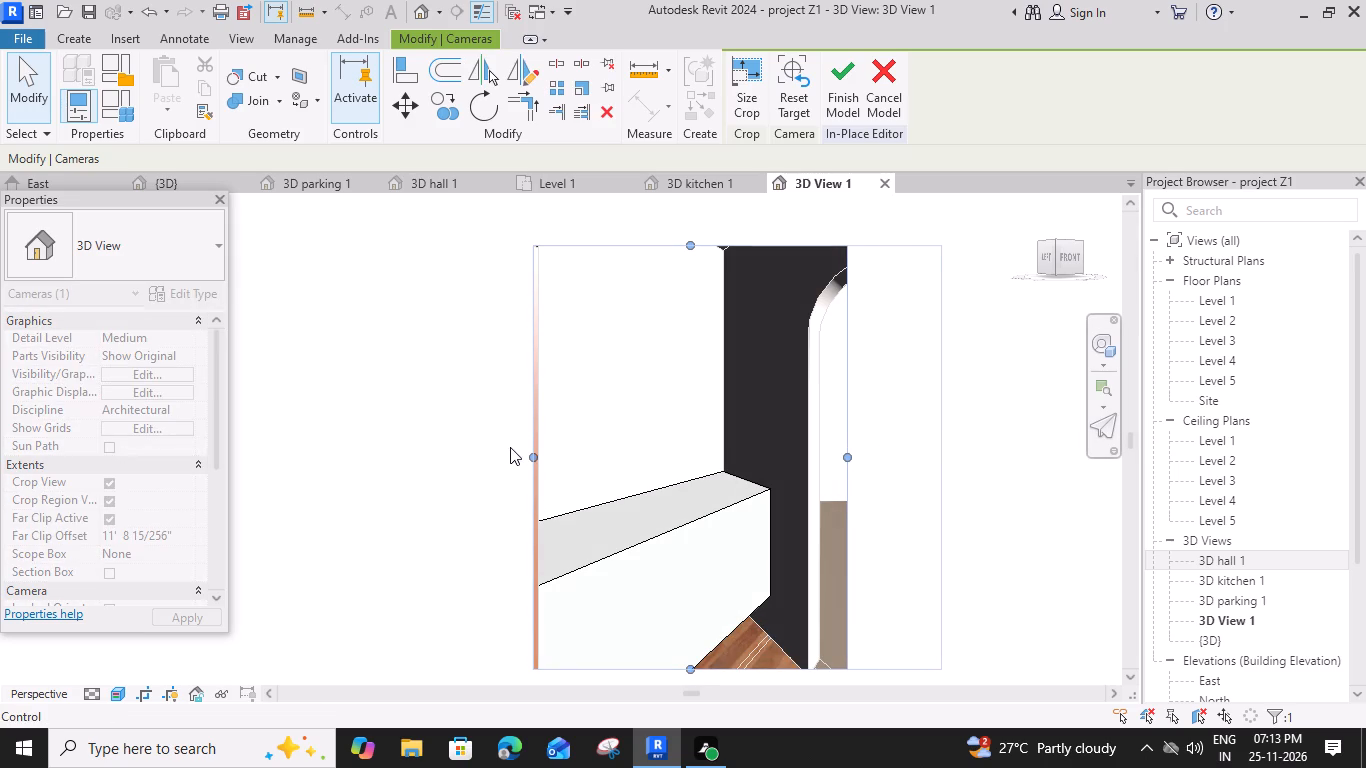
{"action": "left_click_drag", "start_coordinate": [532, 456], "coordinate": [415, 469]}
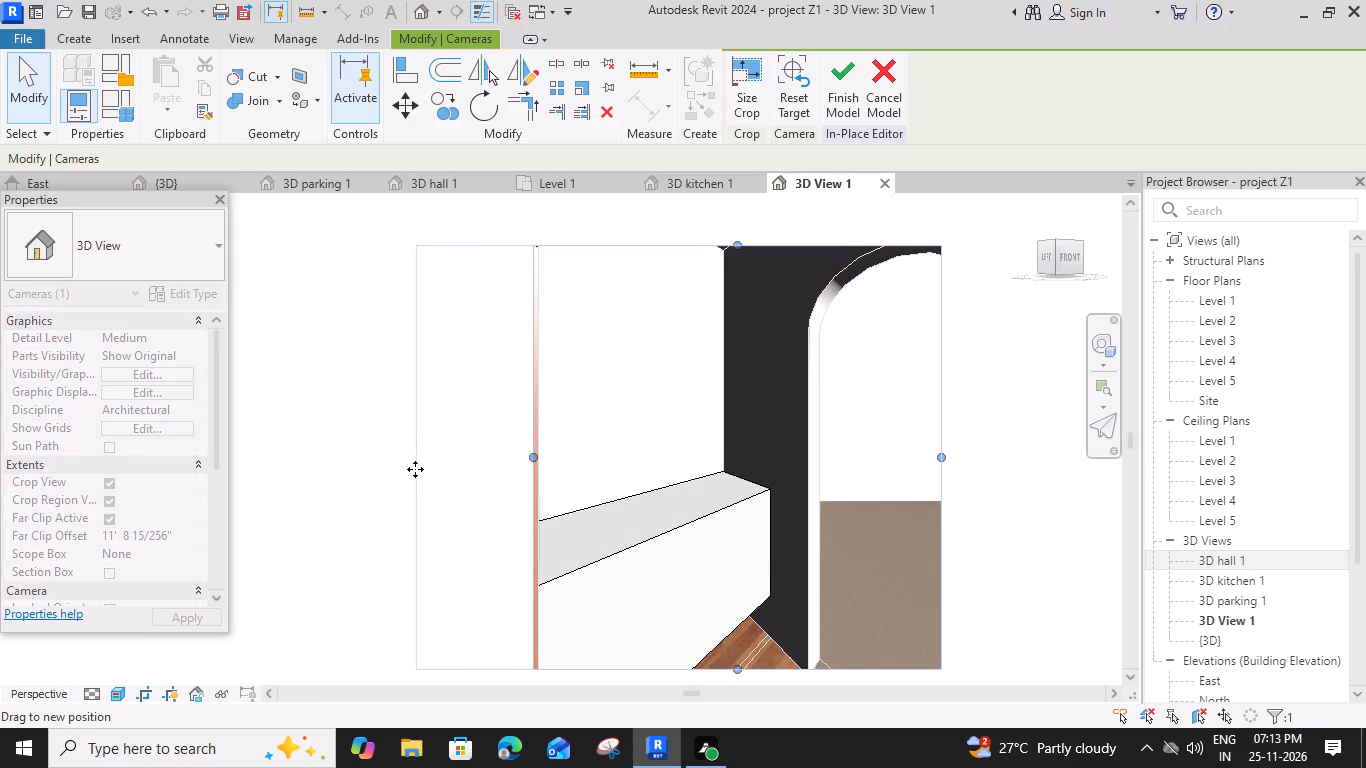
{"action": "scroll", "coordinate": [864, 566], "scroll_direction": "down", "scroll_amount": 3}
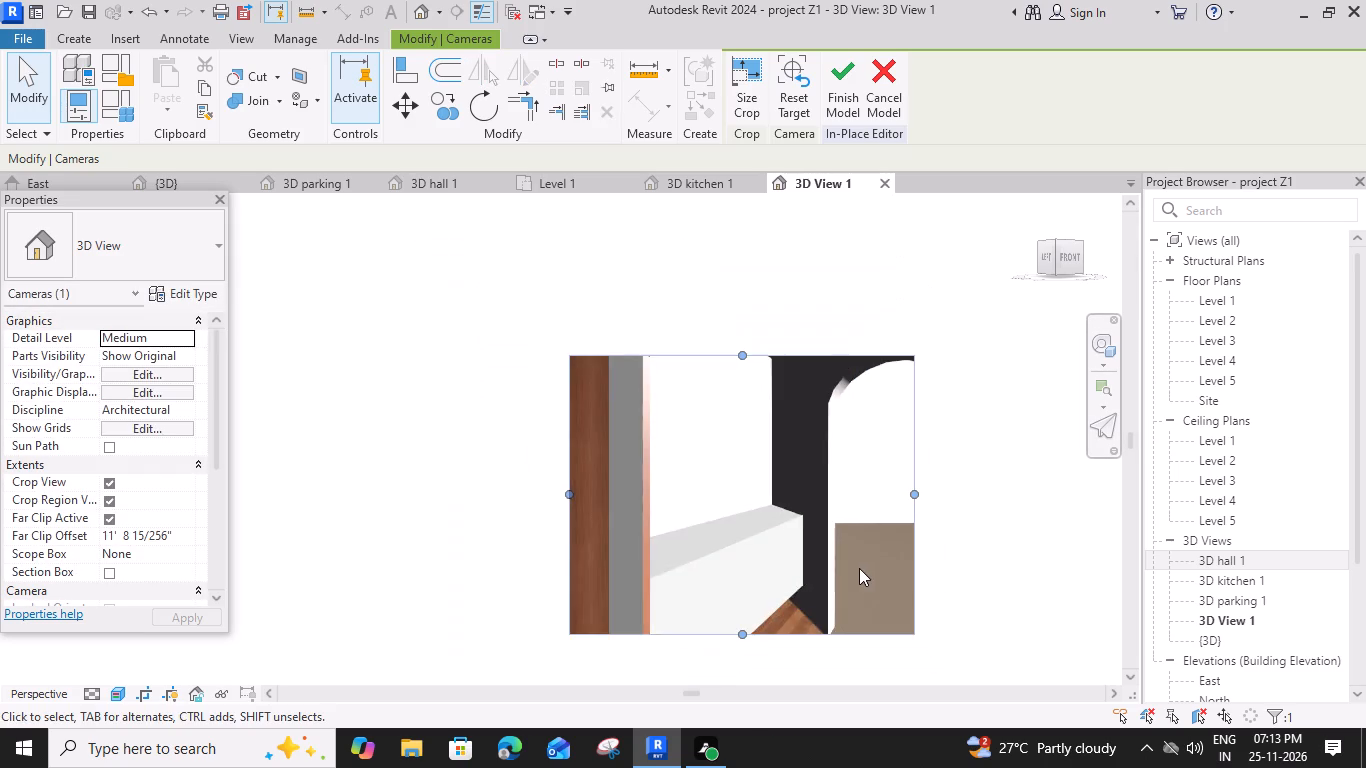
{"action": "middle_click_drag", "start_coordinate": [787, 570], "coordinate": [751, 498]}
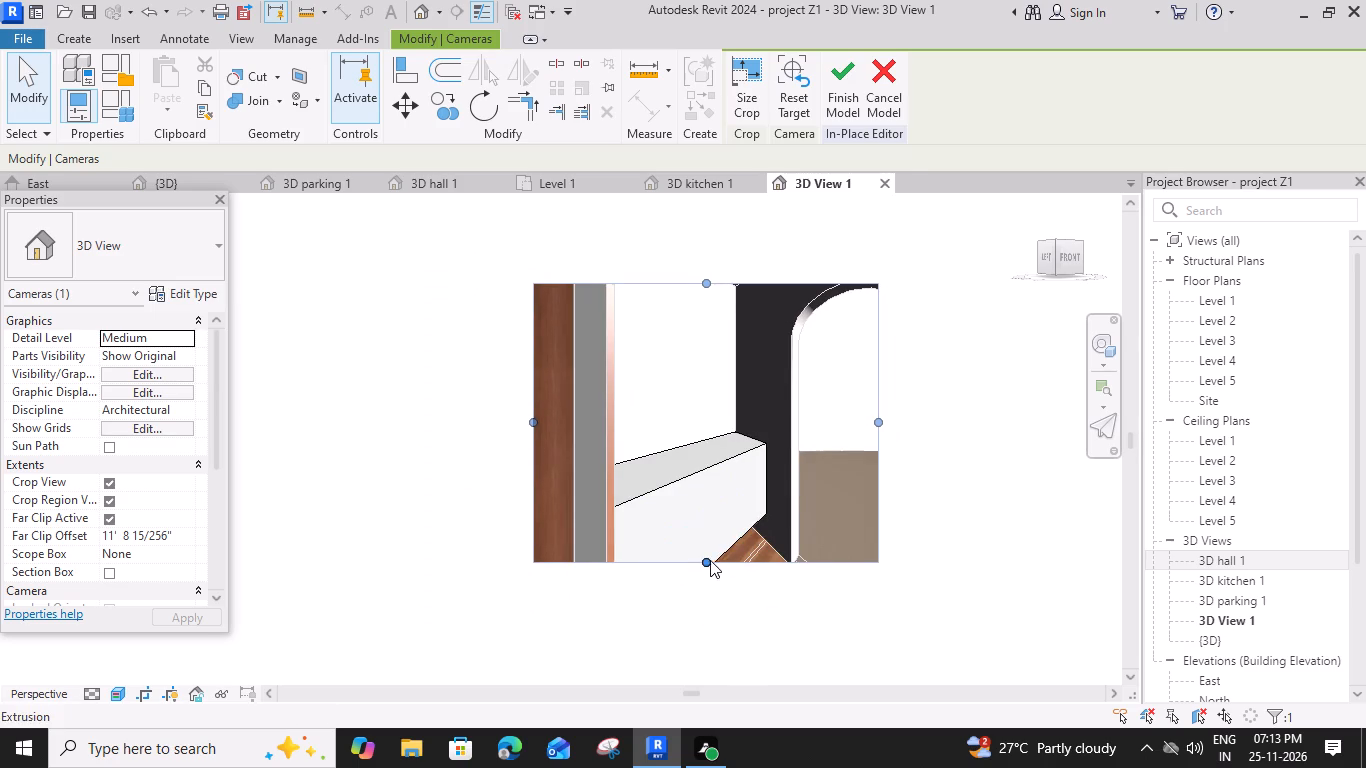
{"action": "left_click_drag", "start_coordinate": [706, 560], "coordinate": [709, 636]}
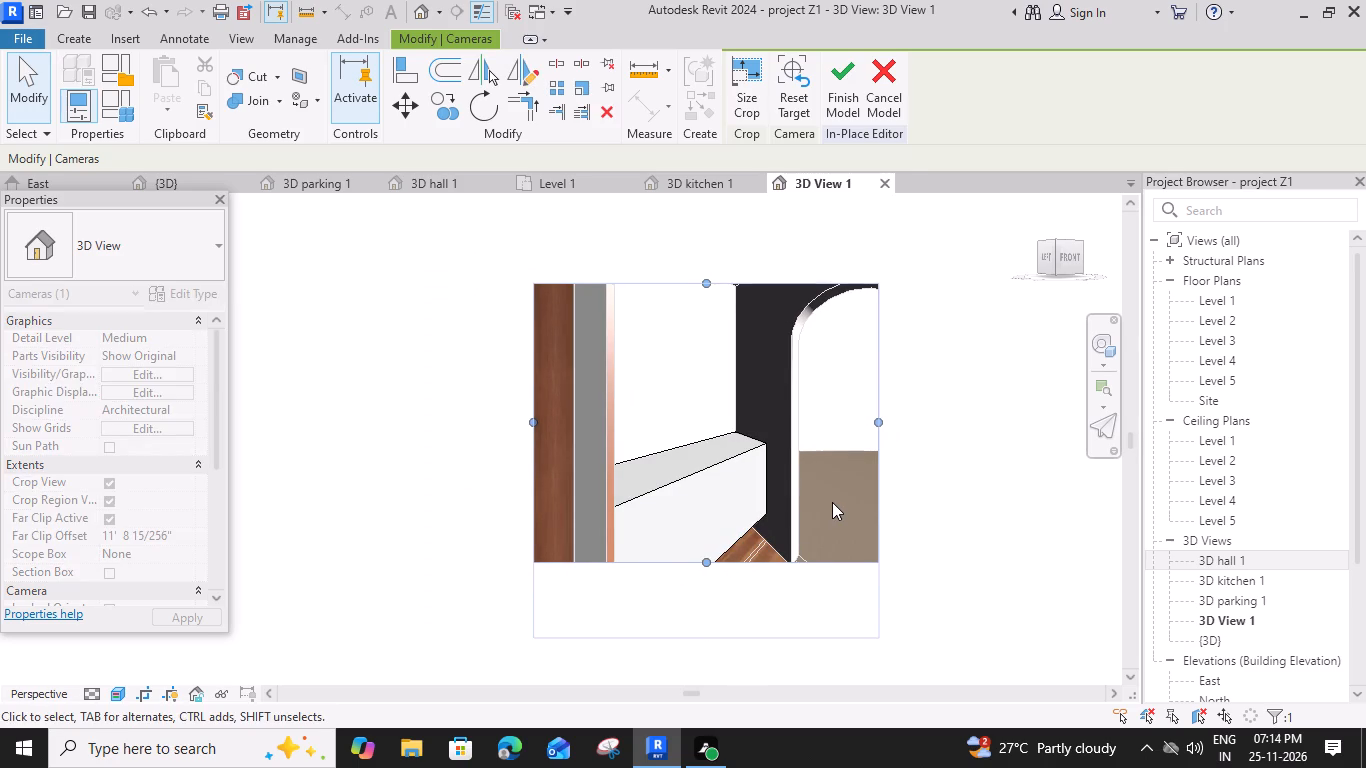
Set the basin counter's extrusion start to 0' 0" and its extrusion end to 3' 0".
{"action": "left_click", "coordinate": [724, 549]}
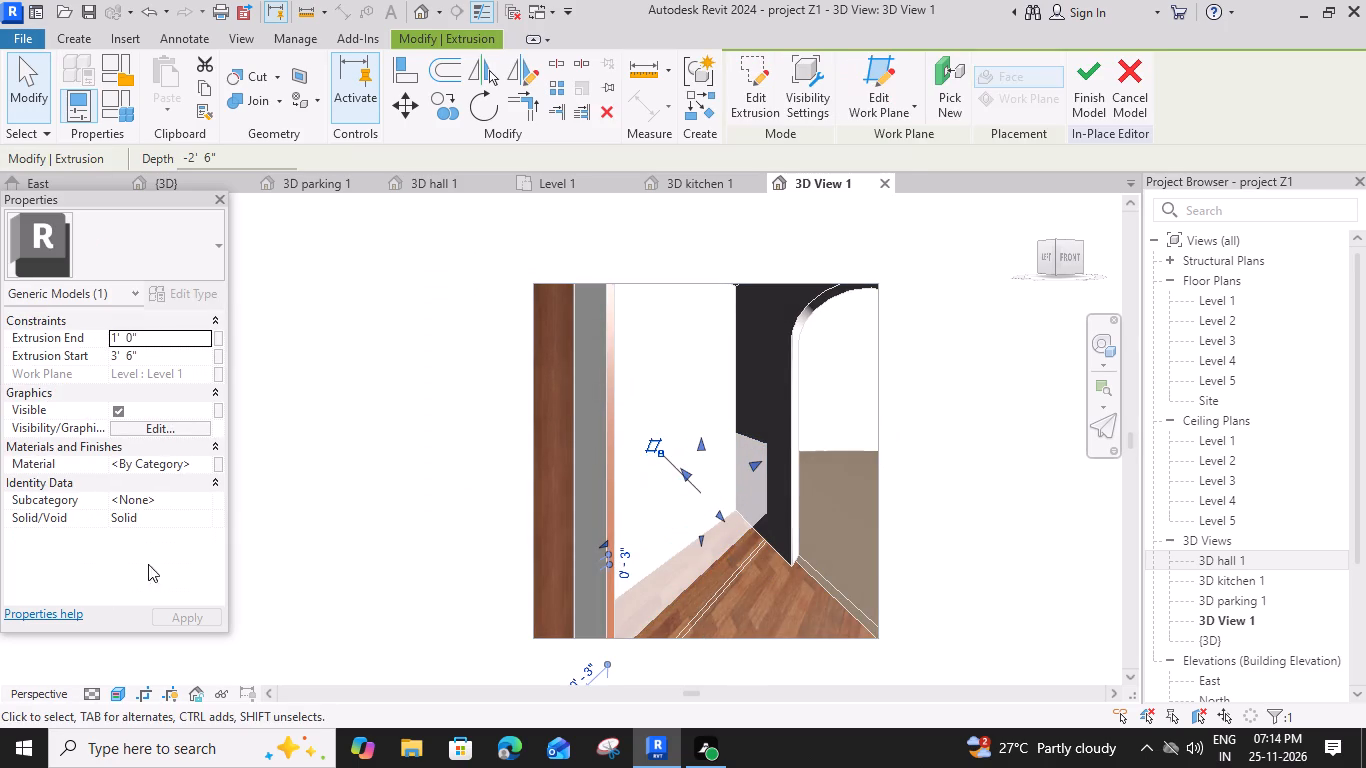
{"action": "left_click", "coordinate": [150, 356]}
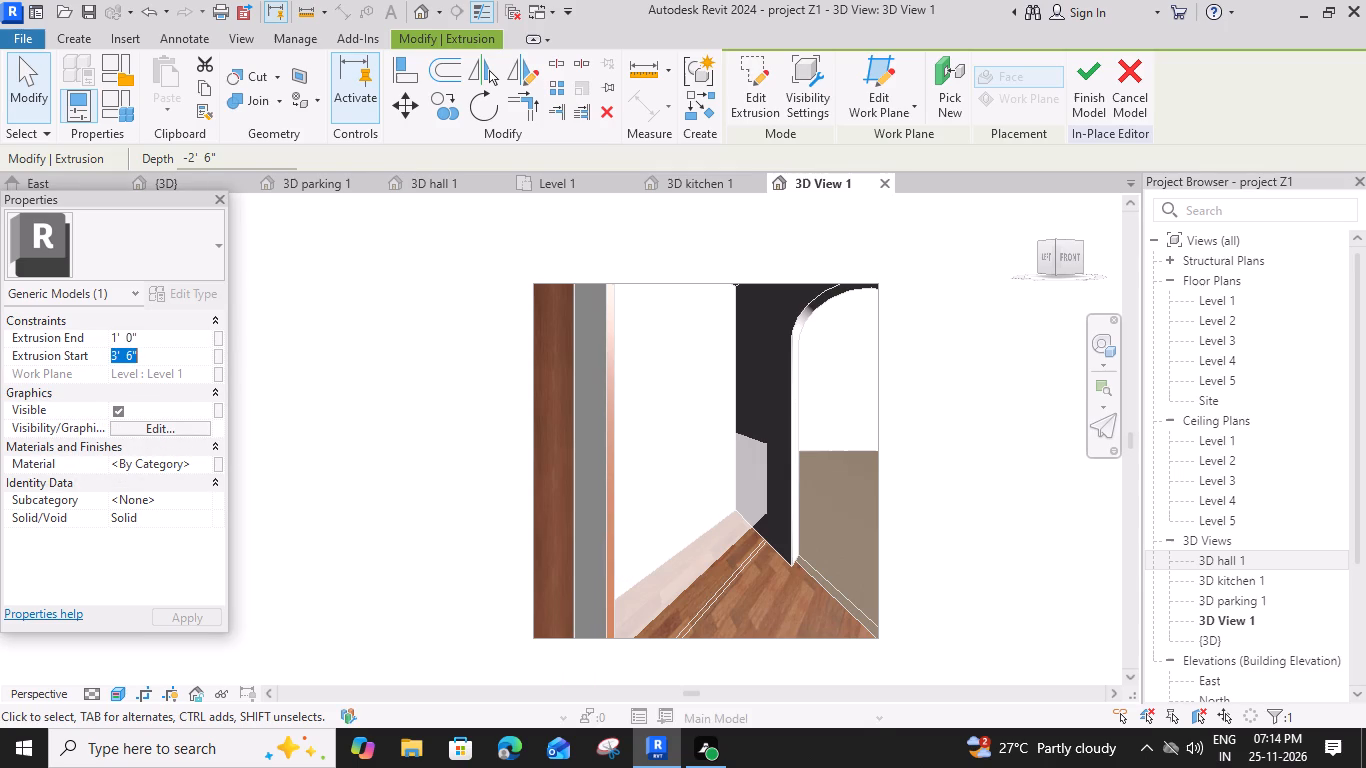
{"action": "type", "text": "0'0\""}
{"action": "key", "text": "Return"}
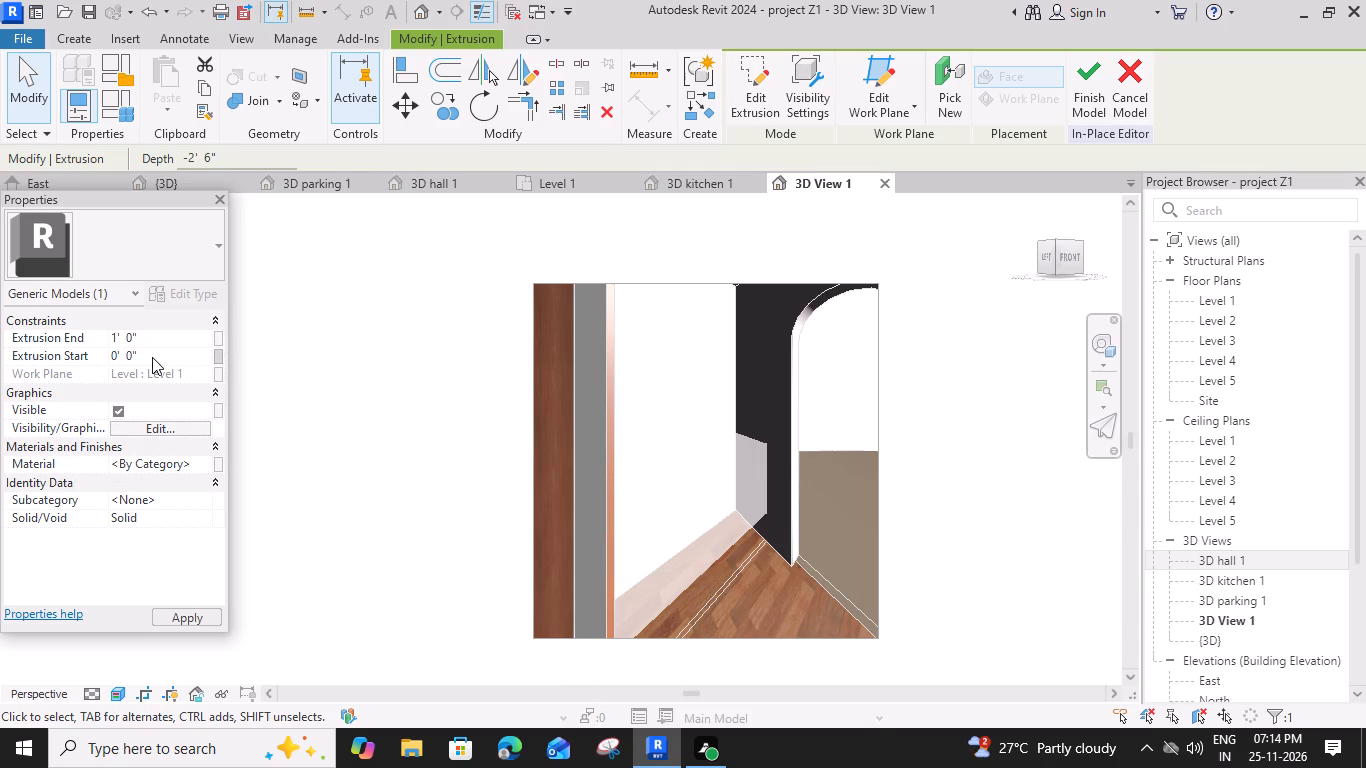
{"action": "left_click", "coordinate": [156, 335]}
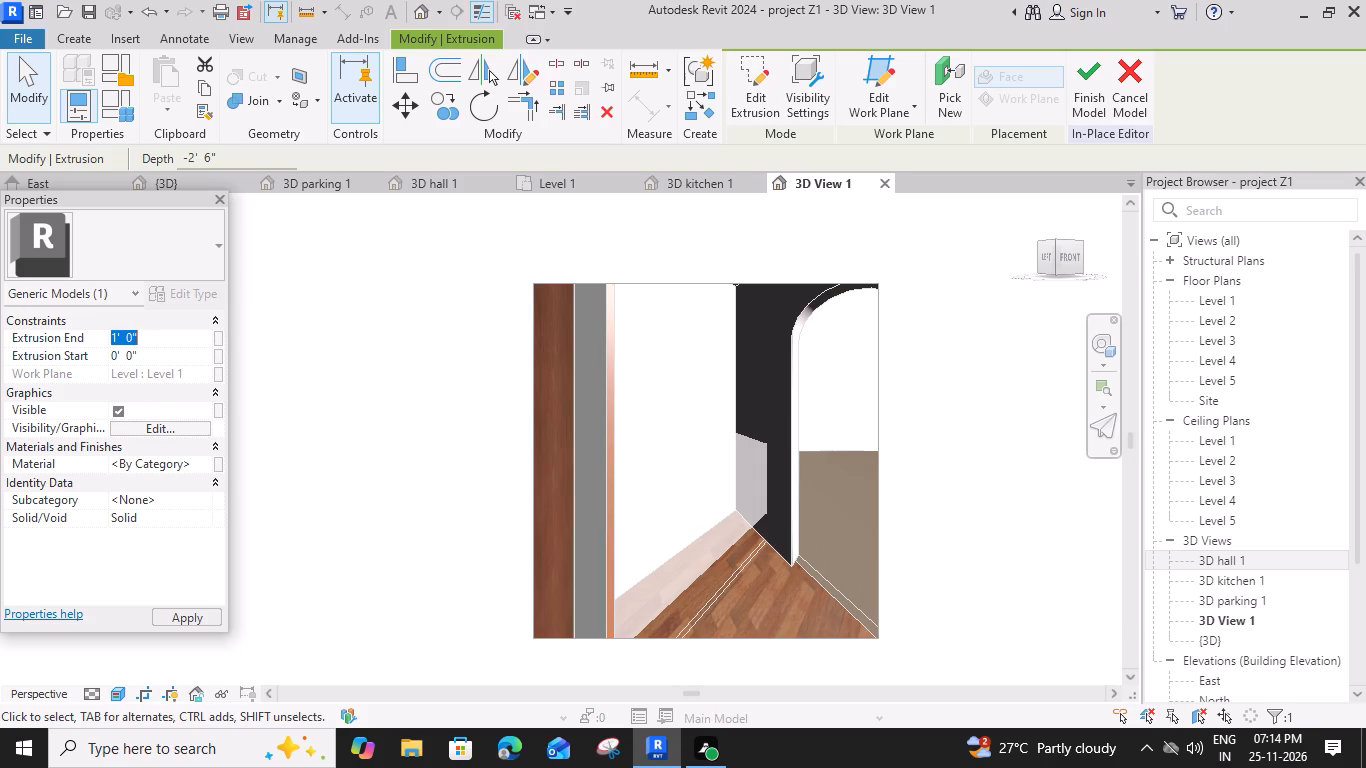
{"action": "type", "text": "3'"}
{"action": "key", "text": "Return"}
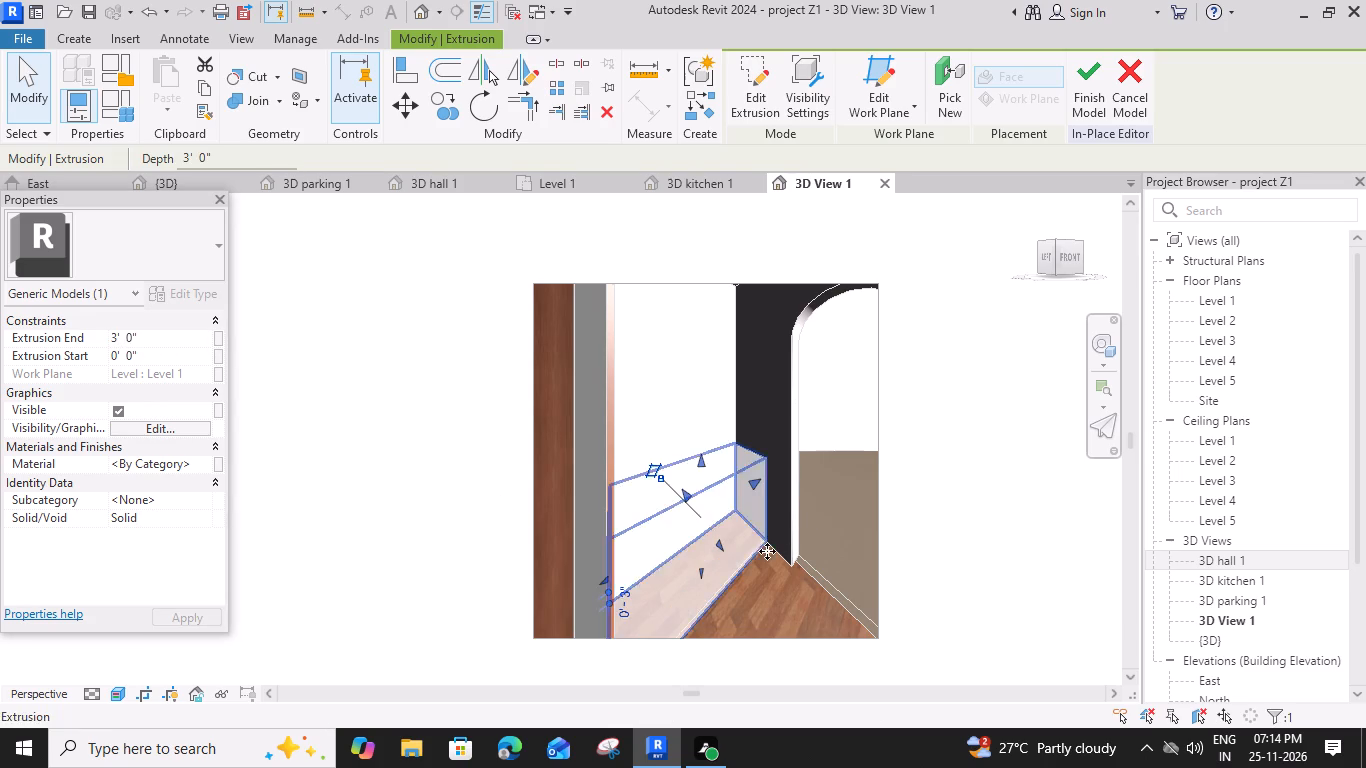
{"action": "key", "text": "Escape"}
Start creating a void form in the basin counter's in-place model.
{"action": "scroll", "coordinate": [796, 528], "scroll_direction": "down", "scroll_amount": 2}
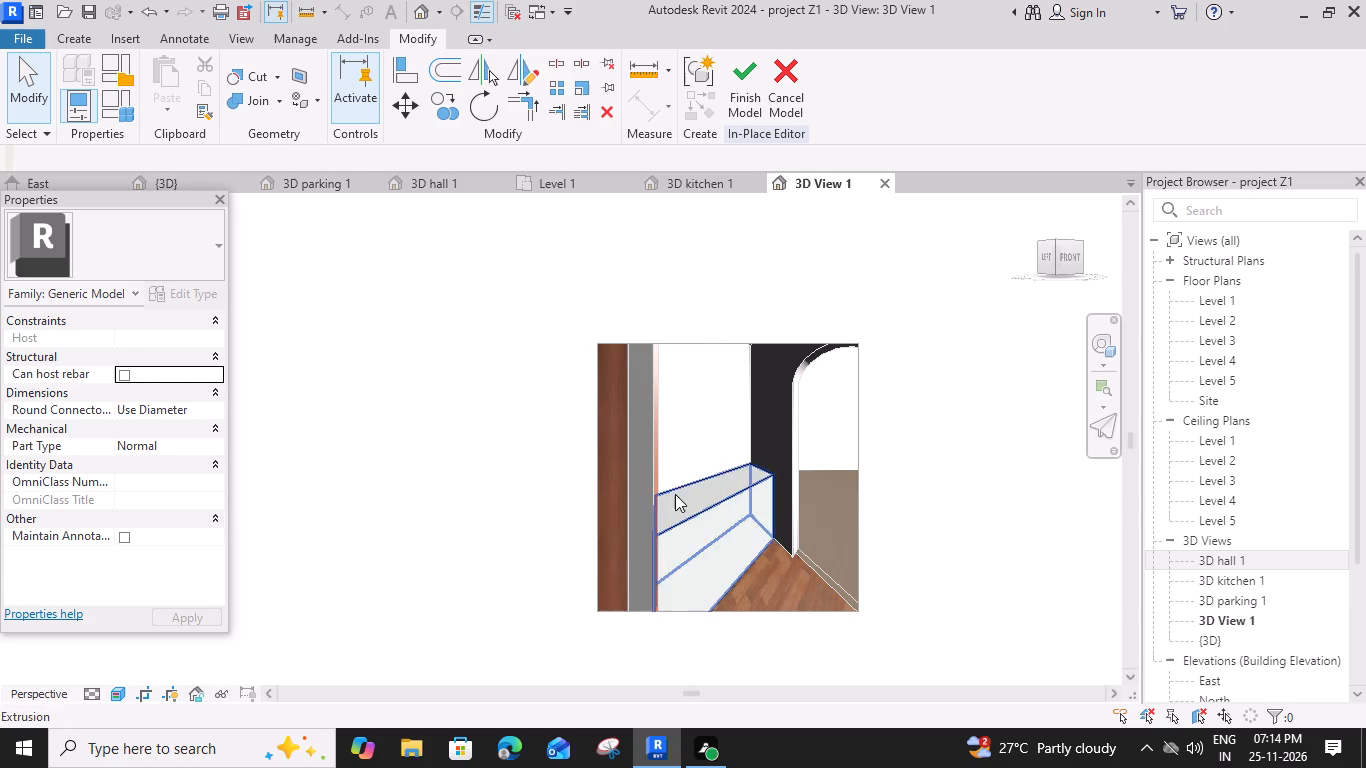
{"action": "left_click", "coordinate": [88, 43]}
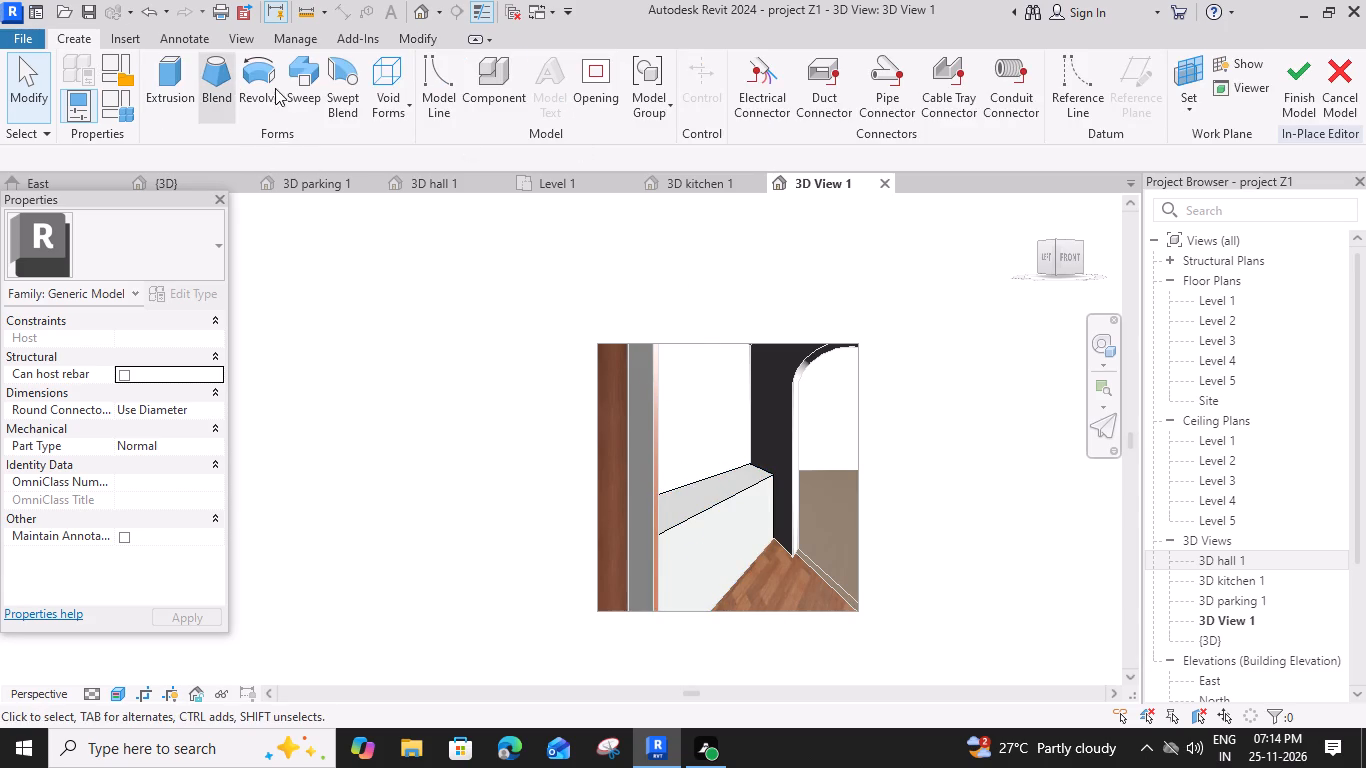
{"action": "left_click", "coordinate": [408, 100]}
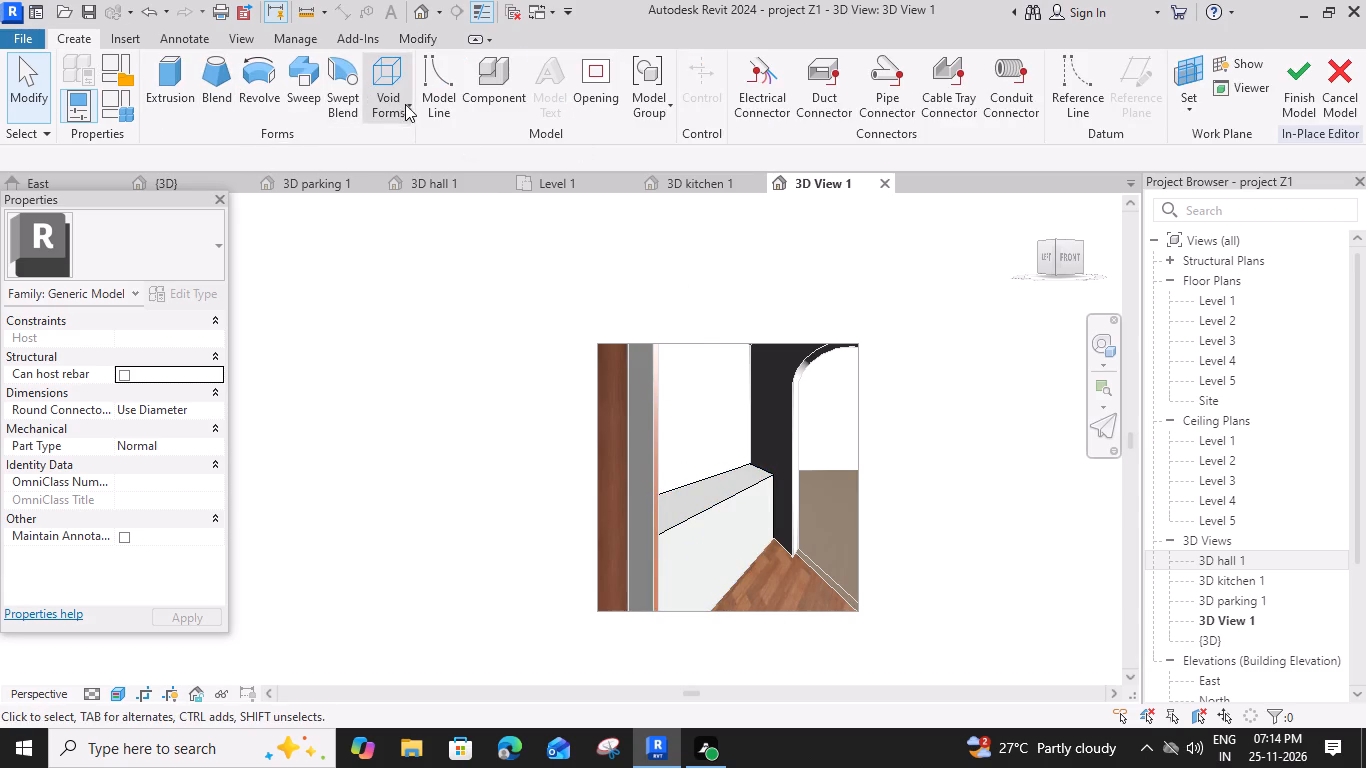
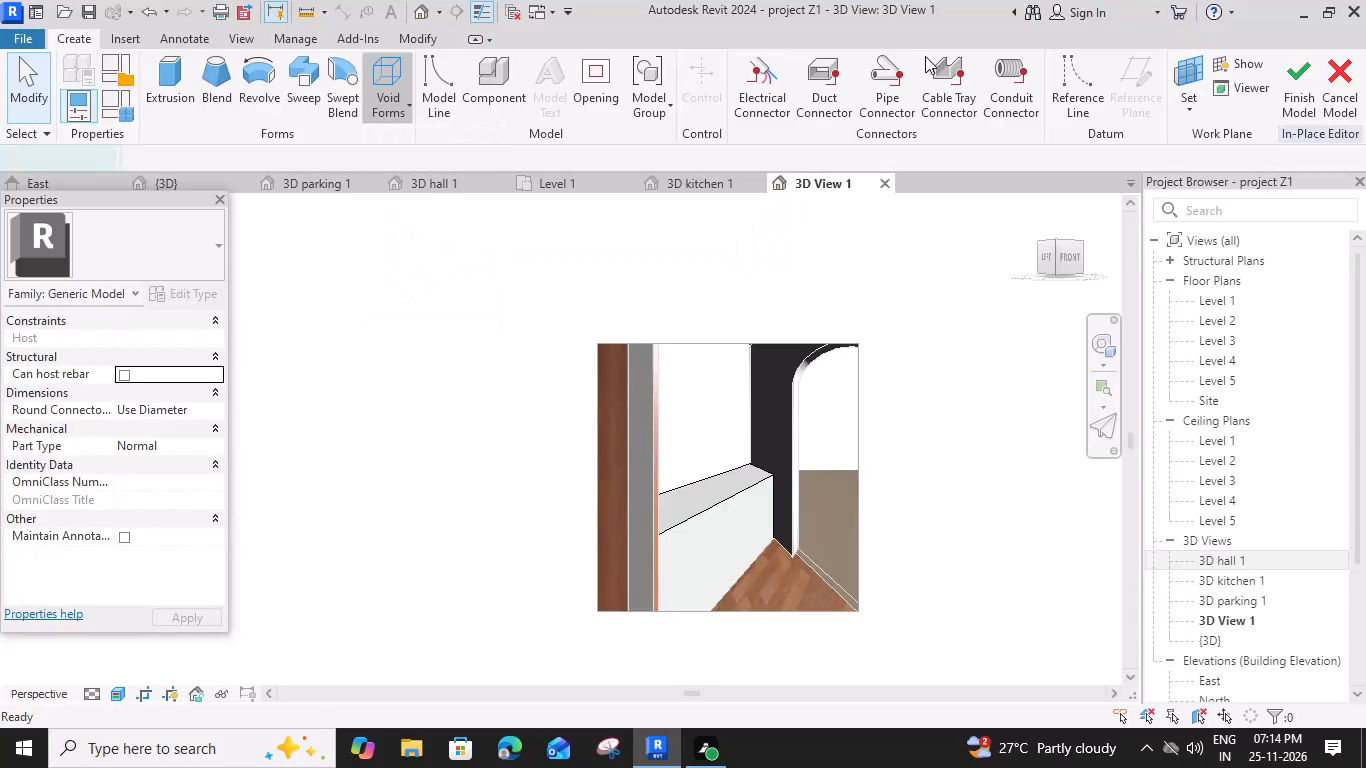
Sketch the void's rectangle on the basin counter's front face, inset 2" from its edges, about 4' 2" by 2' 8", and finish it.
{"action": "left_click", "coordinate": [931, 112]}
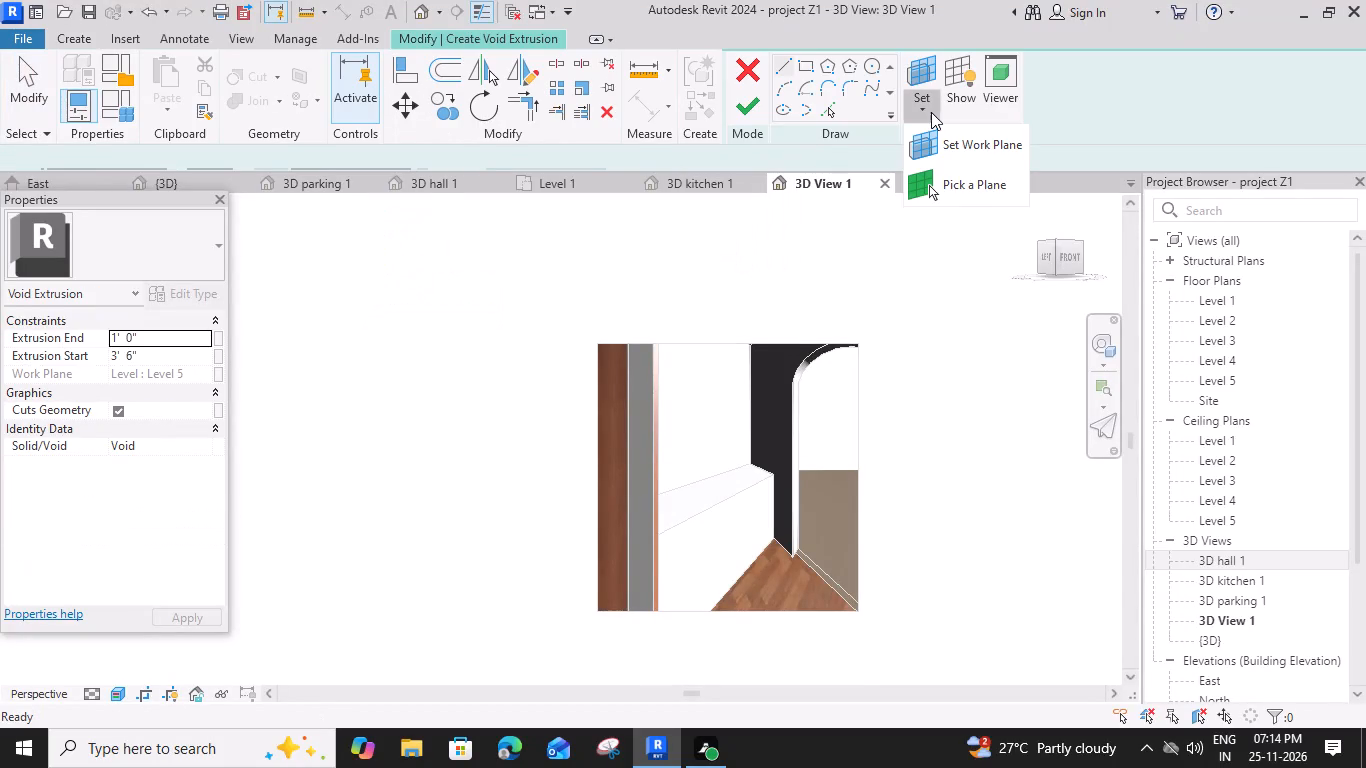
{"action": "left_click", "coordinate": [938, 190]}
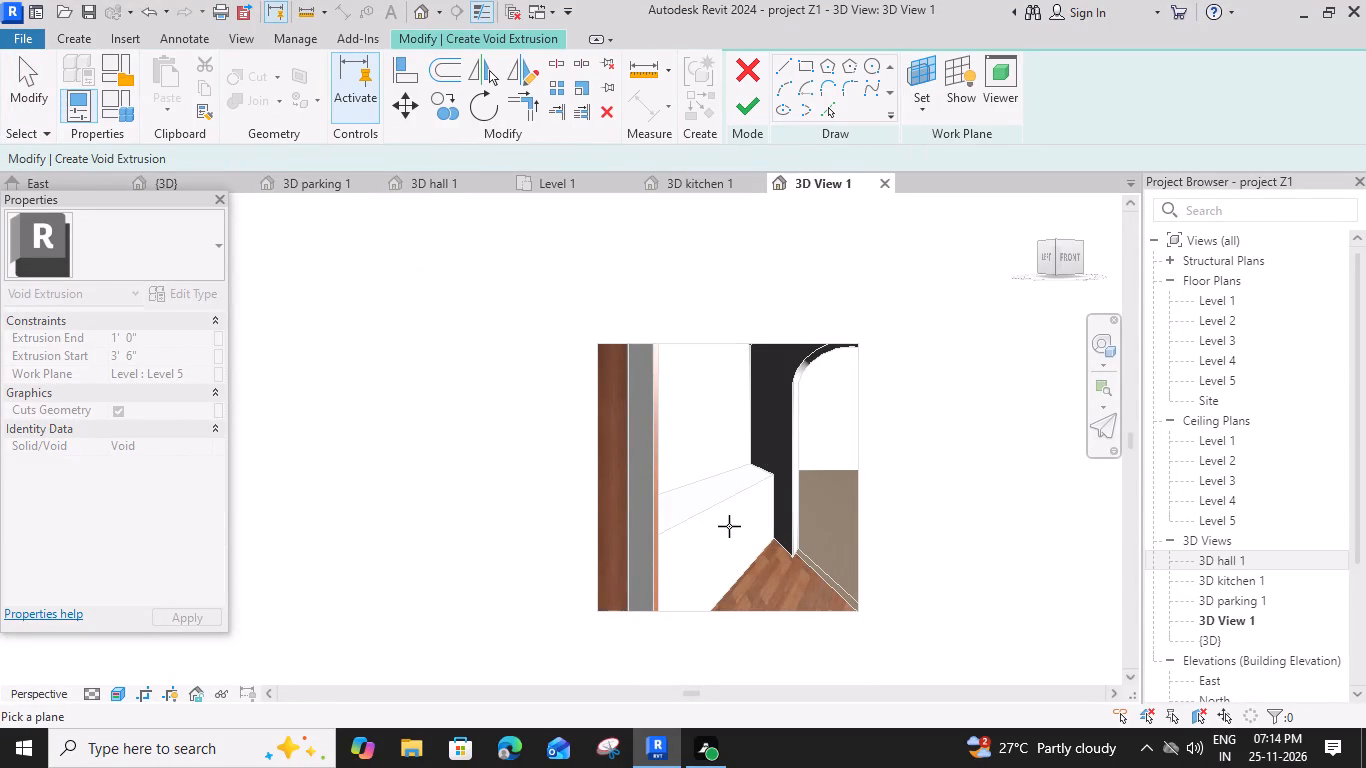
{"action": "left_click", "coordinate": [716, 511]}
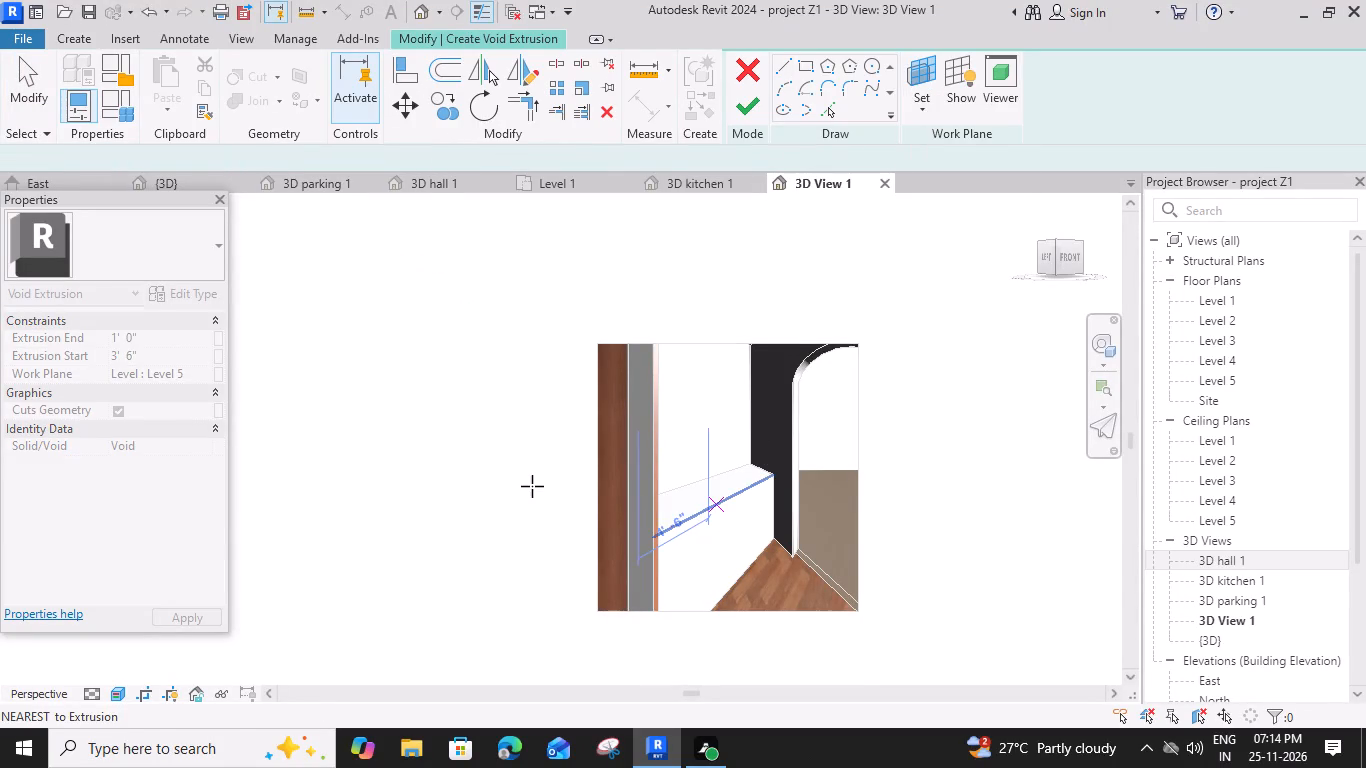
{"action": "left_click", "coordinate": [810, 69]}
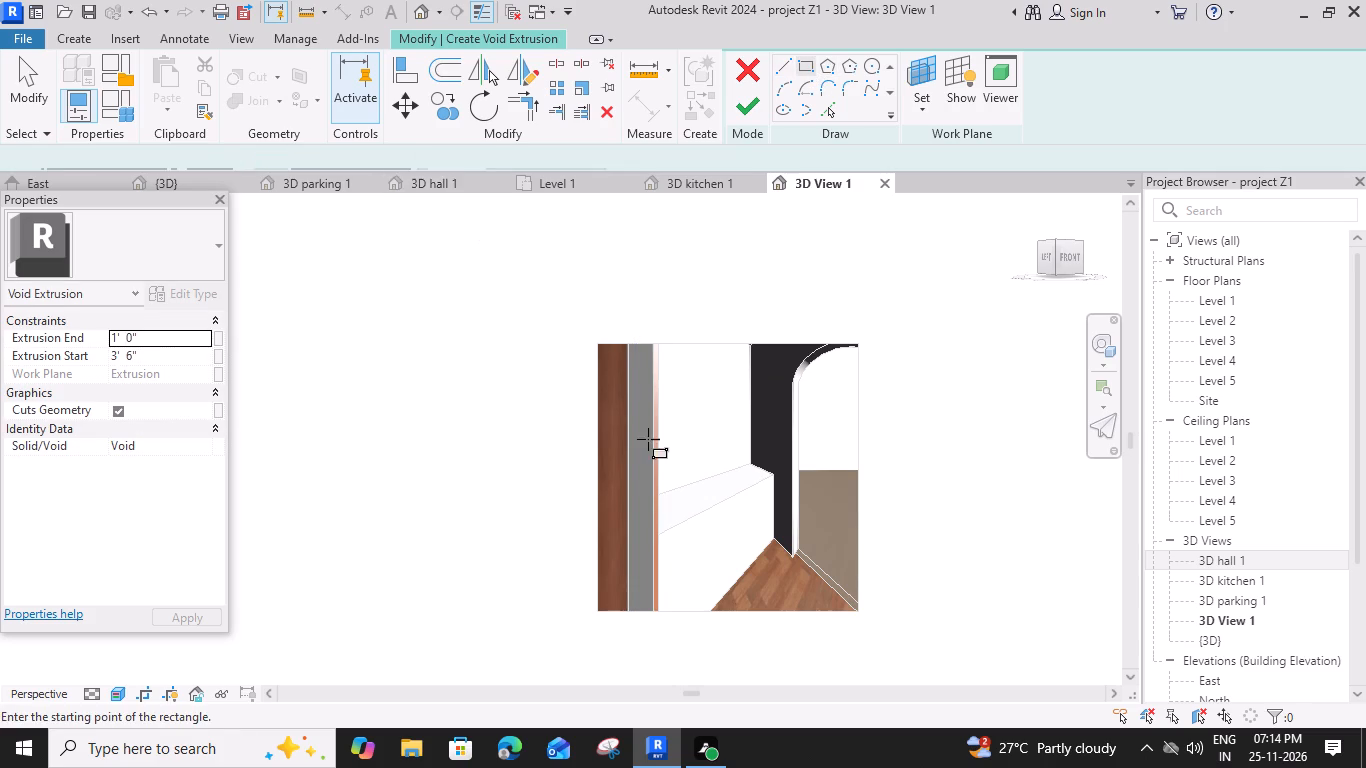
{"action": "left_click_drag", "start_coordinate": [333, 155], "coordinate": [207, 165]}
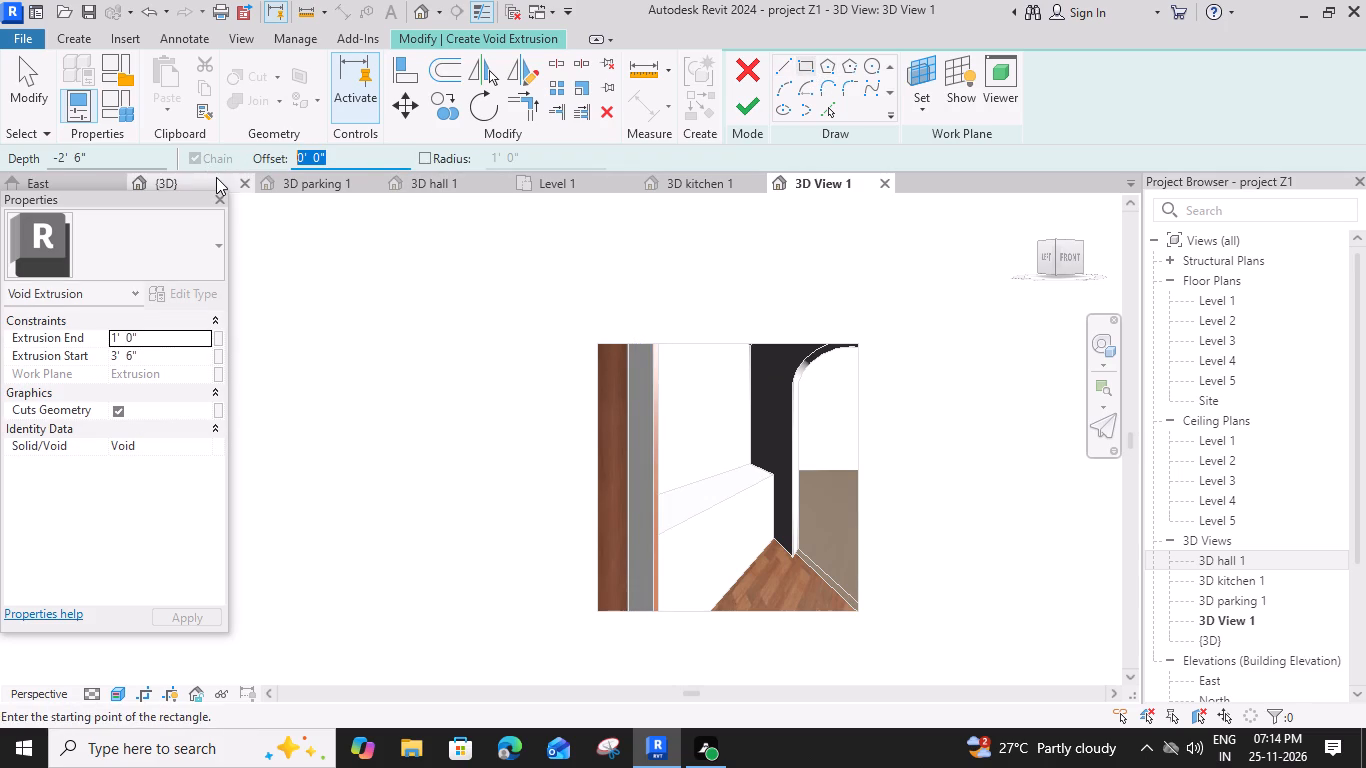
{"action": "key", "text": "2"}
{"action": "key", "text": "shift+quotedbl"}
{"action": "key", "text": "Return"}
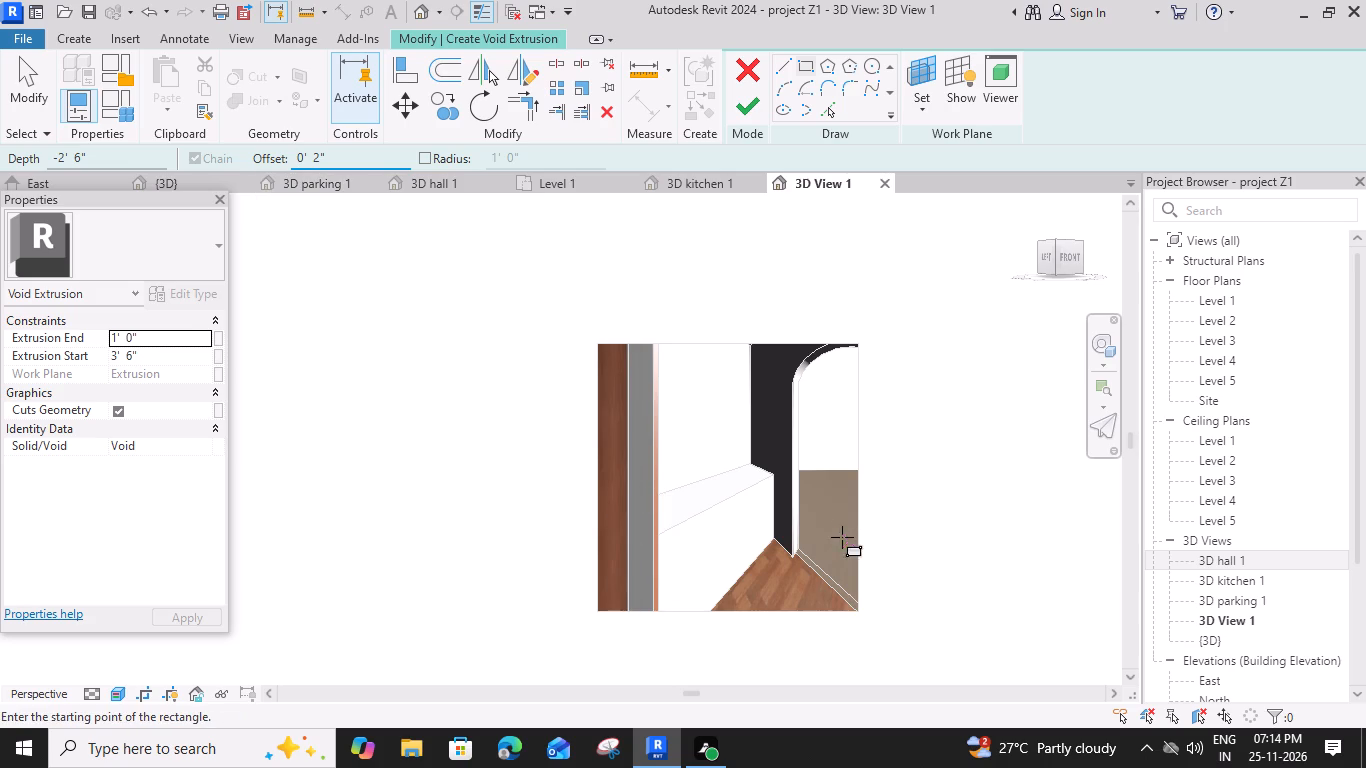
{"action": "scroll", "coordinate": [755, 487], "scroll_direction": "up", "scroll_amount": 4}
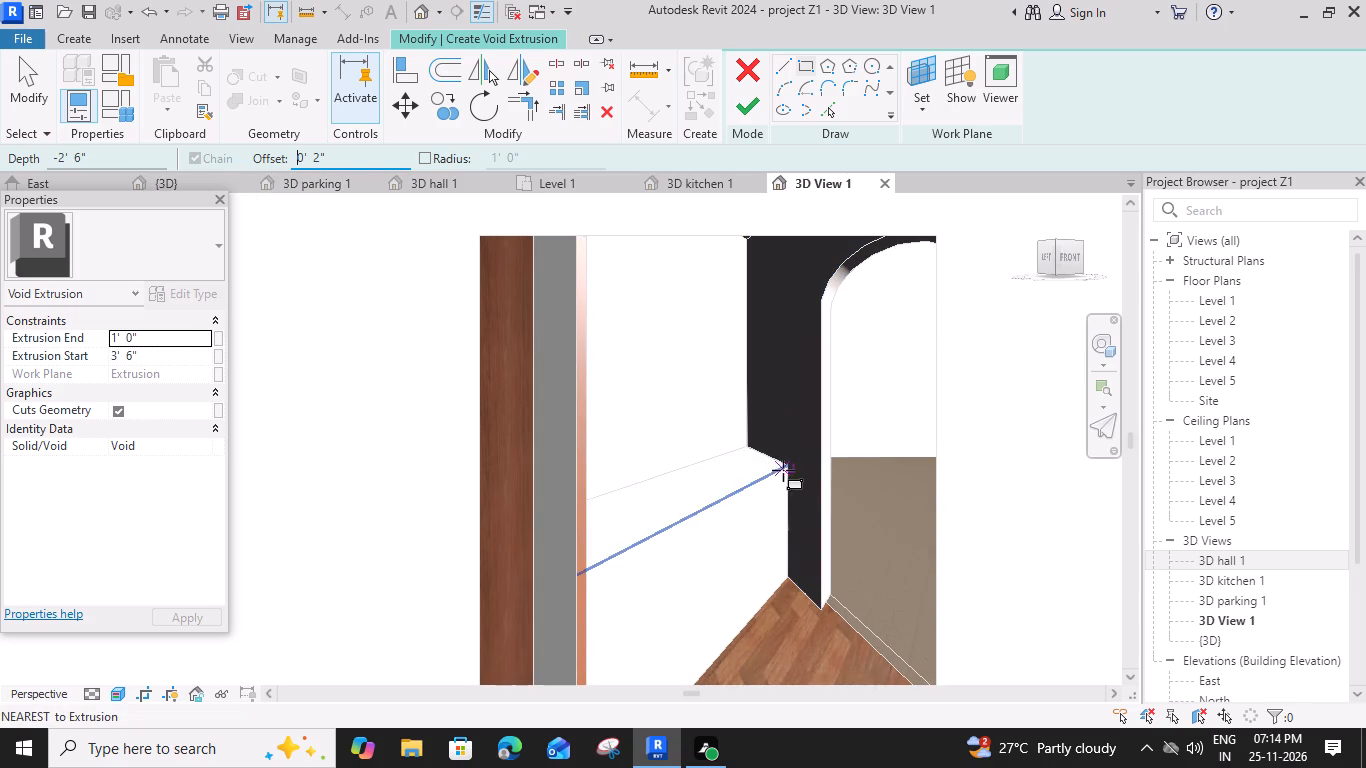
{"action": "left_click", "coordinate": [787, 466]}
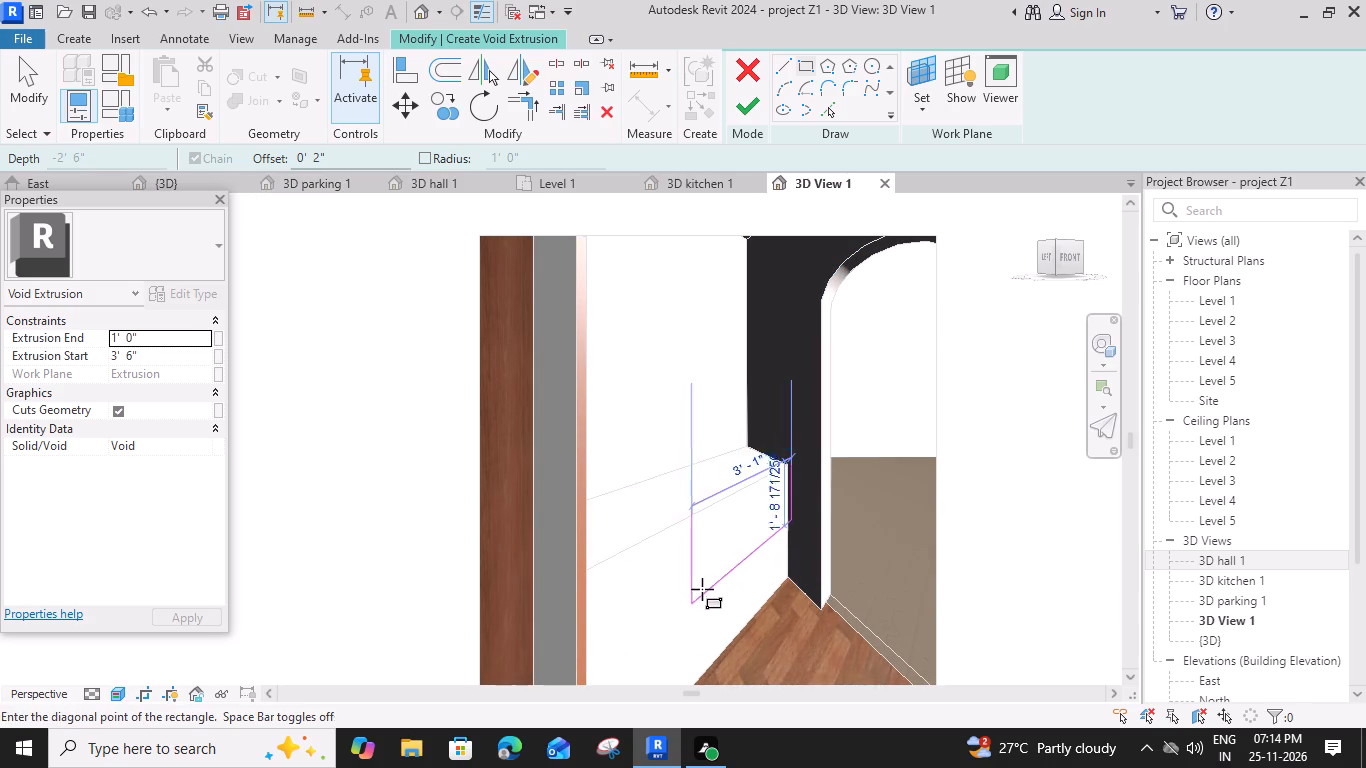
{"action": "key", "text": "space"}
{"action": "middle_click_drag", "start_coordinate": [642, 611], "coordinate": [681, 417]}
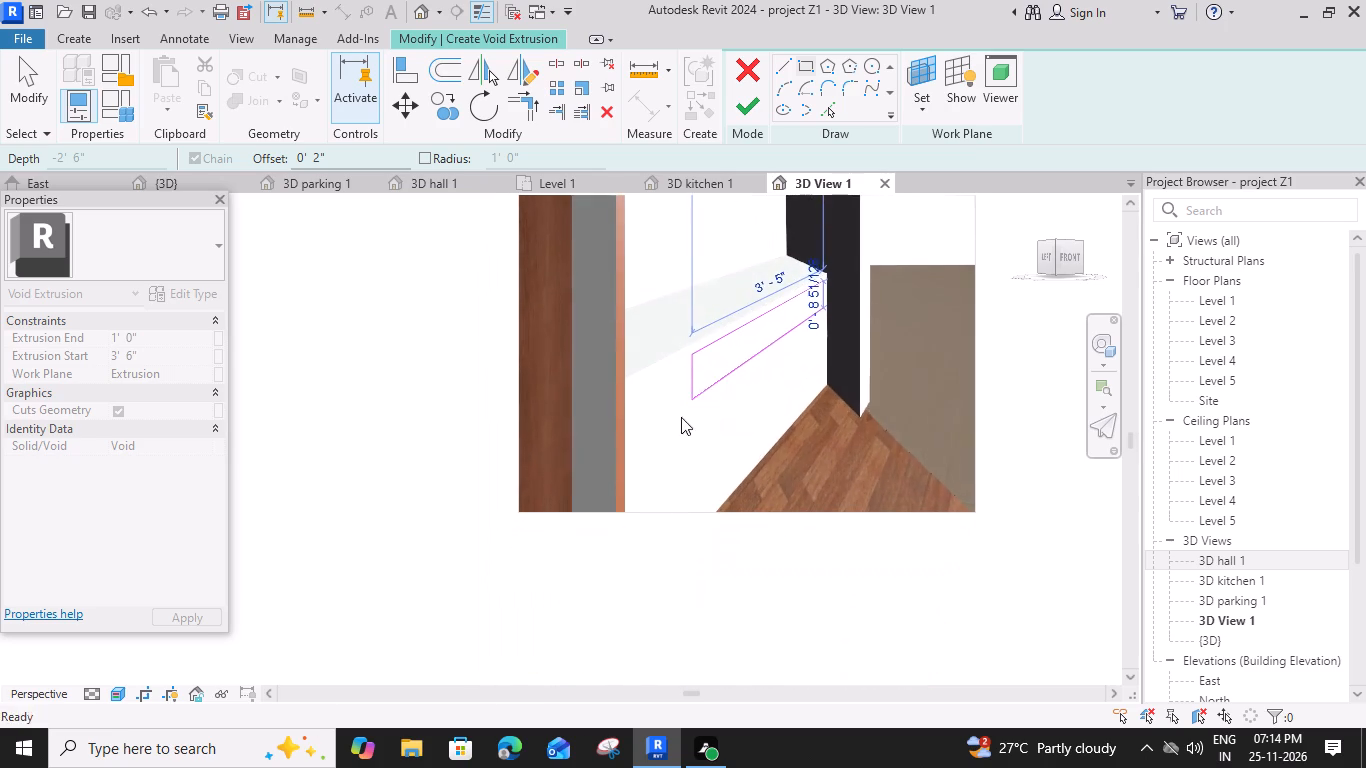
{"action": "scroll", "coordinate": [638, 471], "scroll_direction": "down", "scroll_amount": 3}
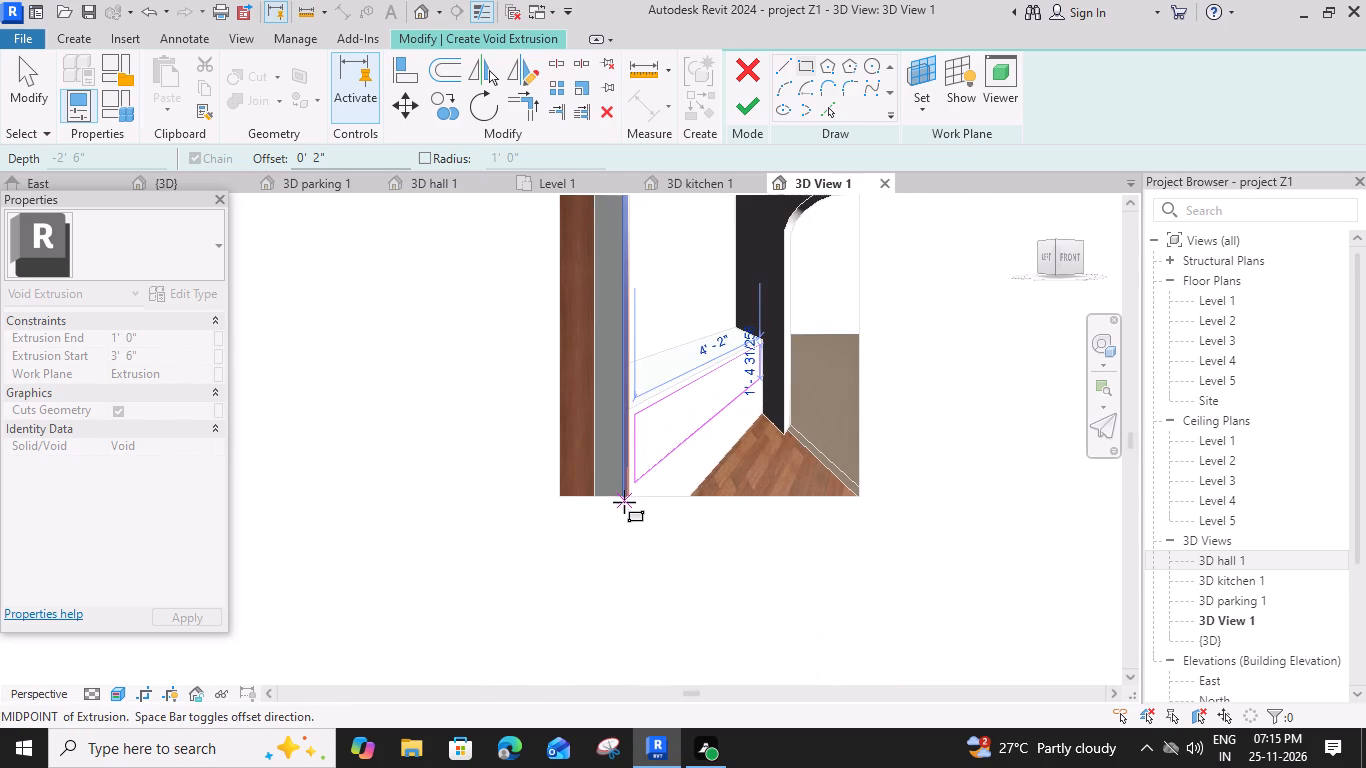
{"action": "left_click", "coordinate": [634, 561]}
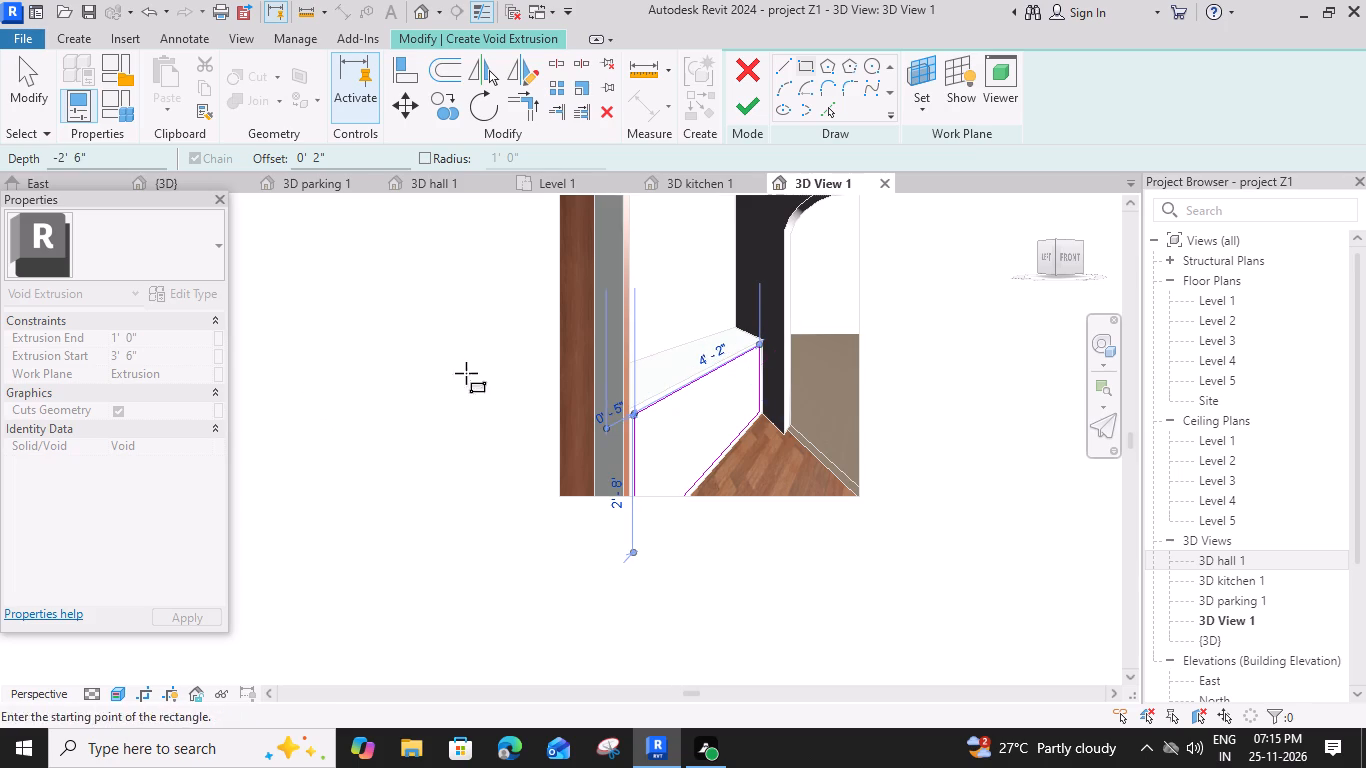
{"action": "left_click", "coordinate": [745, 108]}
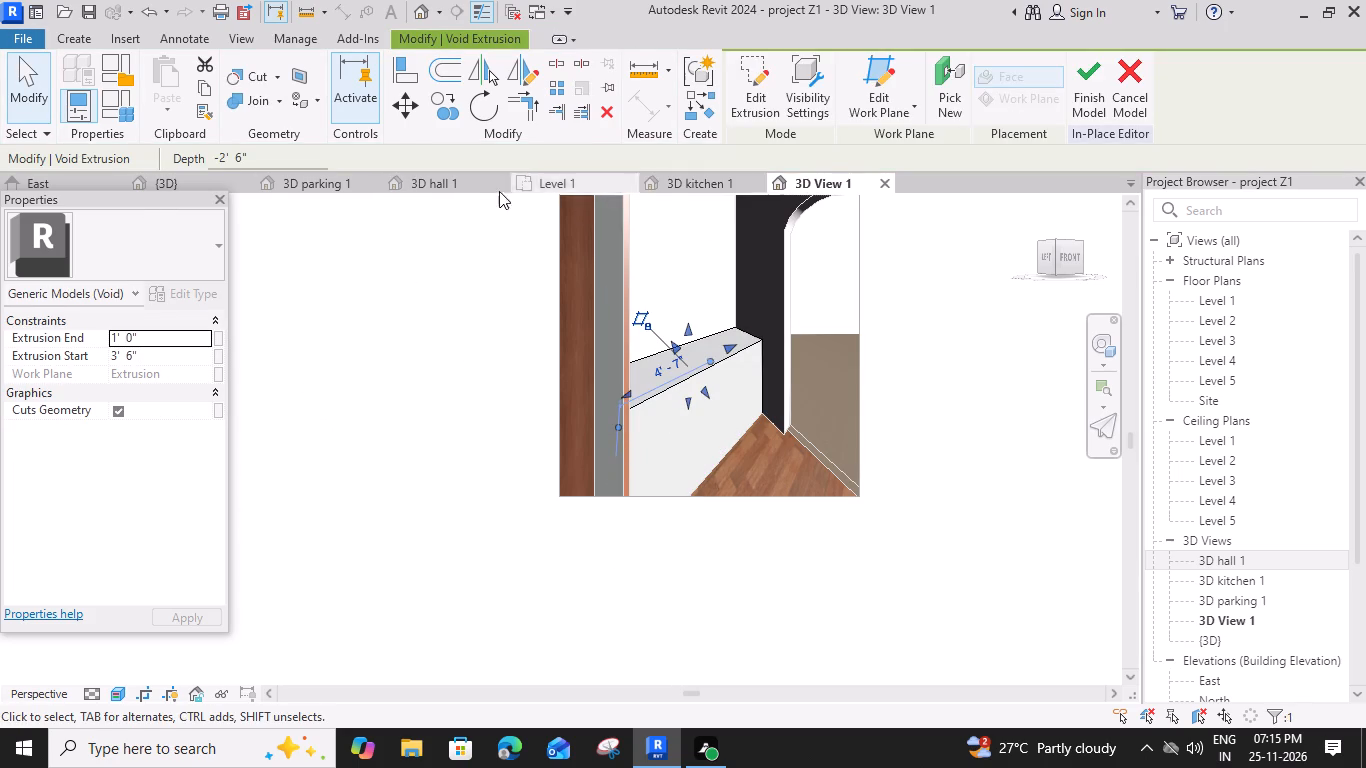
In the Level 1 plan, stretch the void from beyond the counter's front to just short of its back, about 1' 7" deep; finish the model.
{"action": "left_click", "coordinate": [573, 187]}
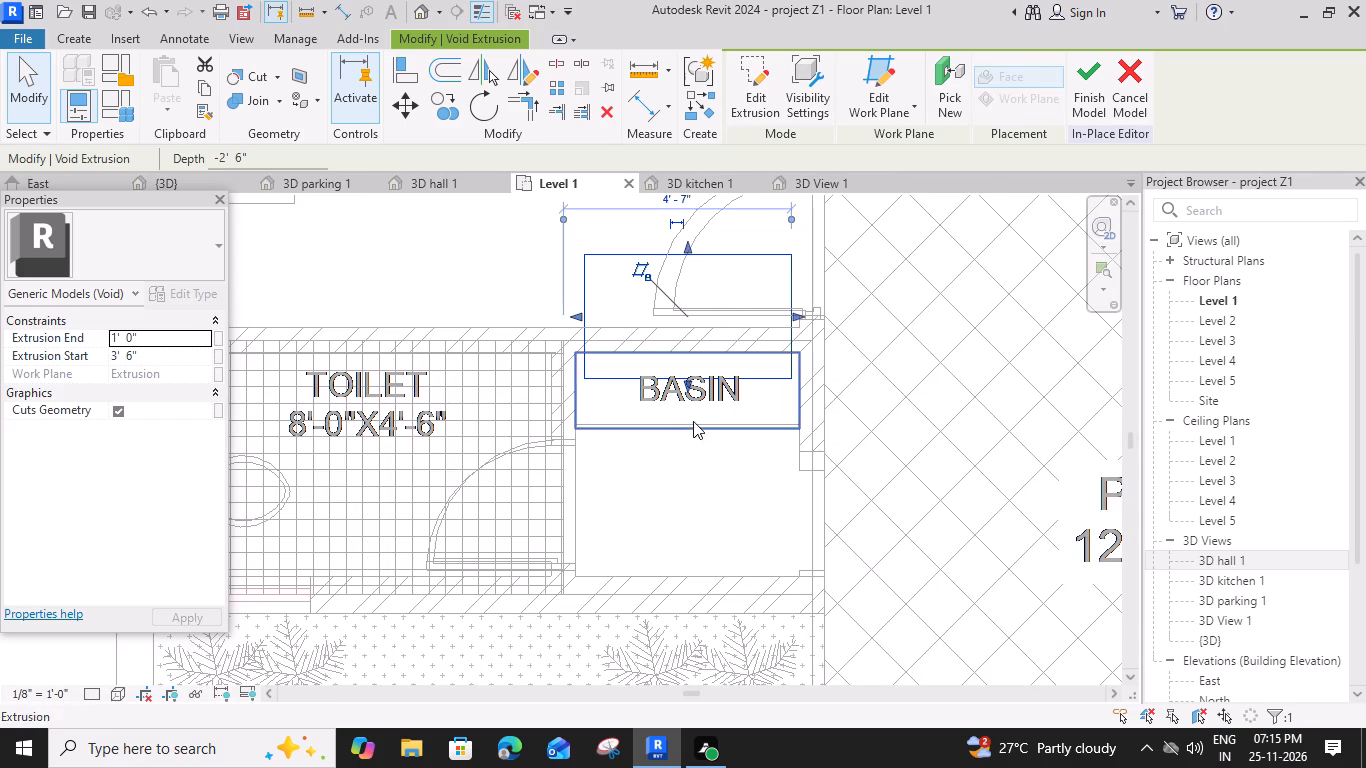
{"action": "scroll", "coordinate": [675, 408], "scroll_direction": "up", "scroll_amount": 2}
{"action": "left_click_drag", "start_coordinate": [690, 372], "coordinate": [690, 411]}
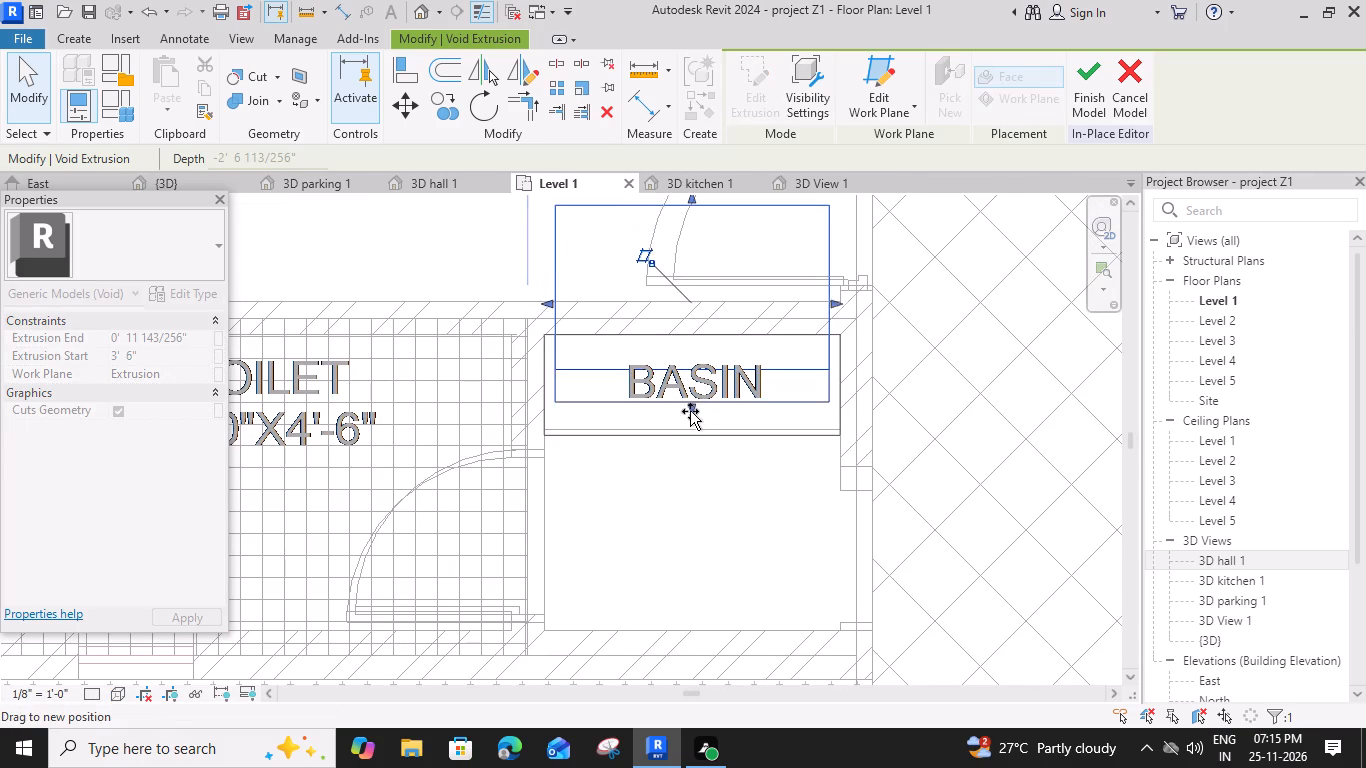
{"action": "left_click_drag", "start_coordinate": [690, 411], "coordinate": [691, 446]}
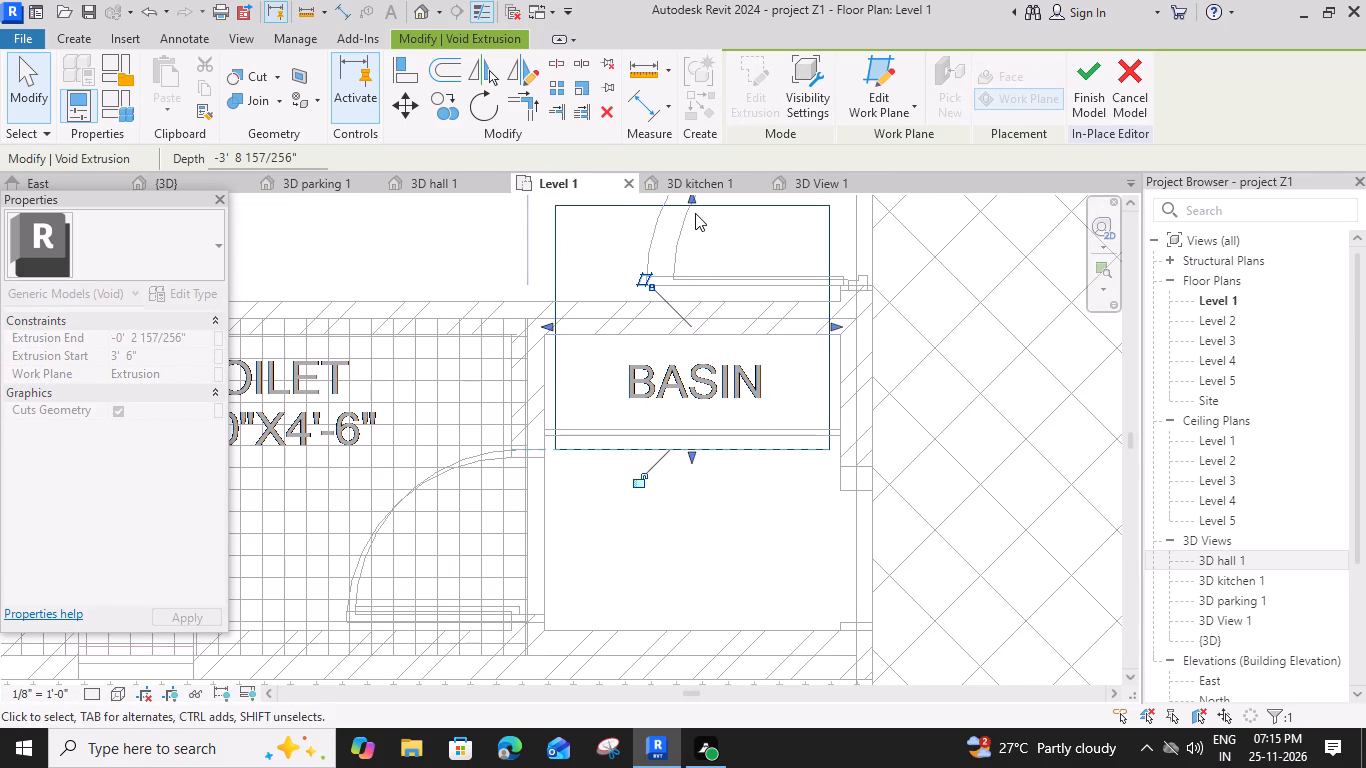
{"action": "left_click_drag", "start_coordinate": [691, 197], "coordinate": [686, 348]}
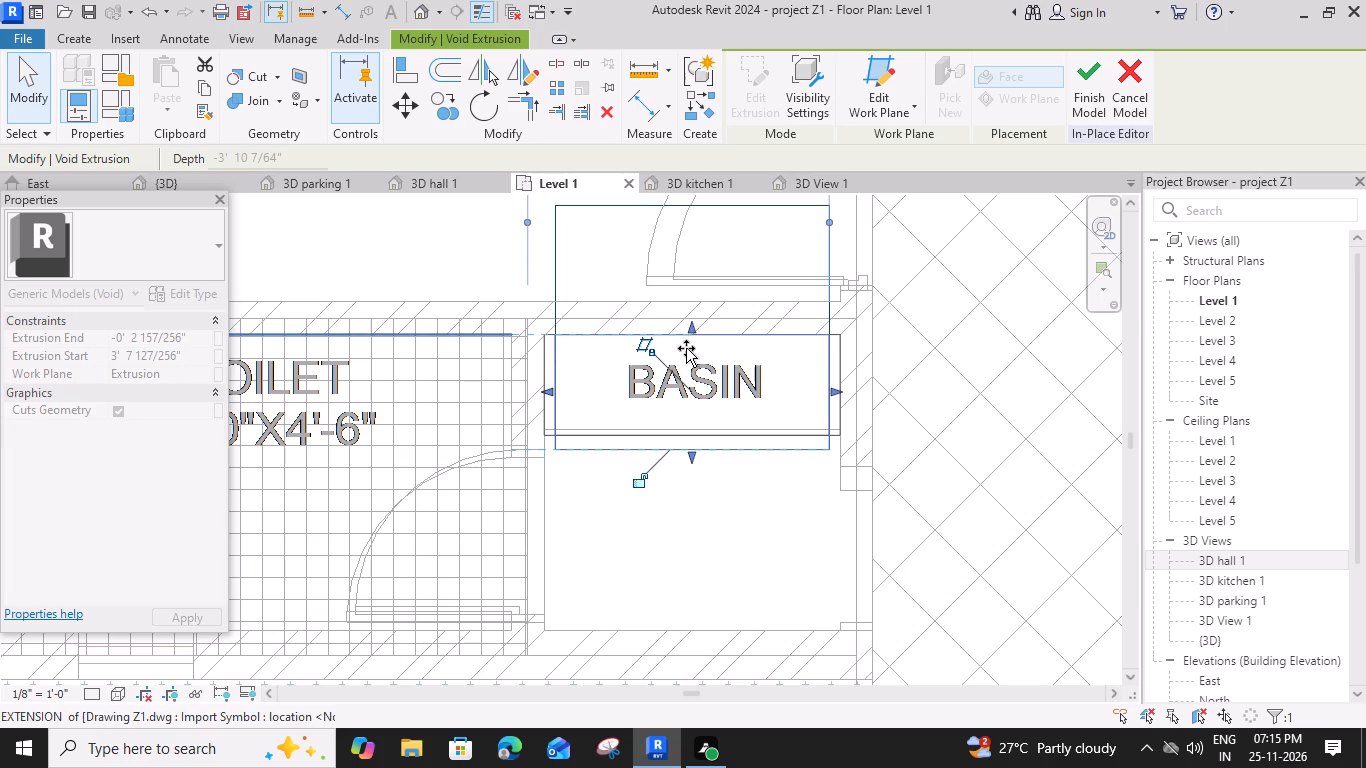
{"action": "left_click_drag", "start_coordinate": [686, 348], "coordinate": [686, 344]}
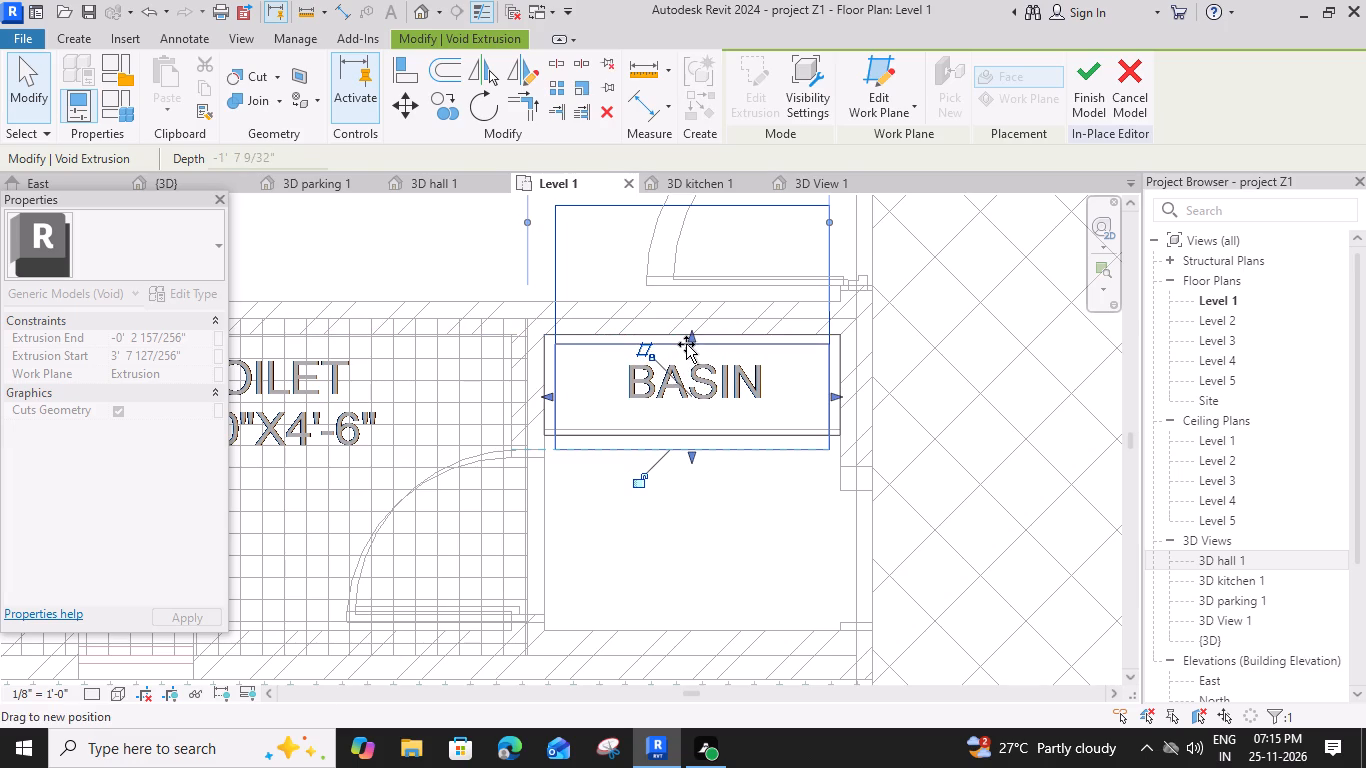
{"action": "left_click_drag", "start_coordinate": [686, 344], "coordinate": [686, 345]}
{"action": "left_click", "coordinate": [1081, 77]}
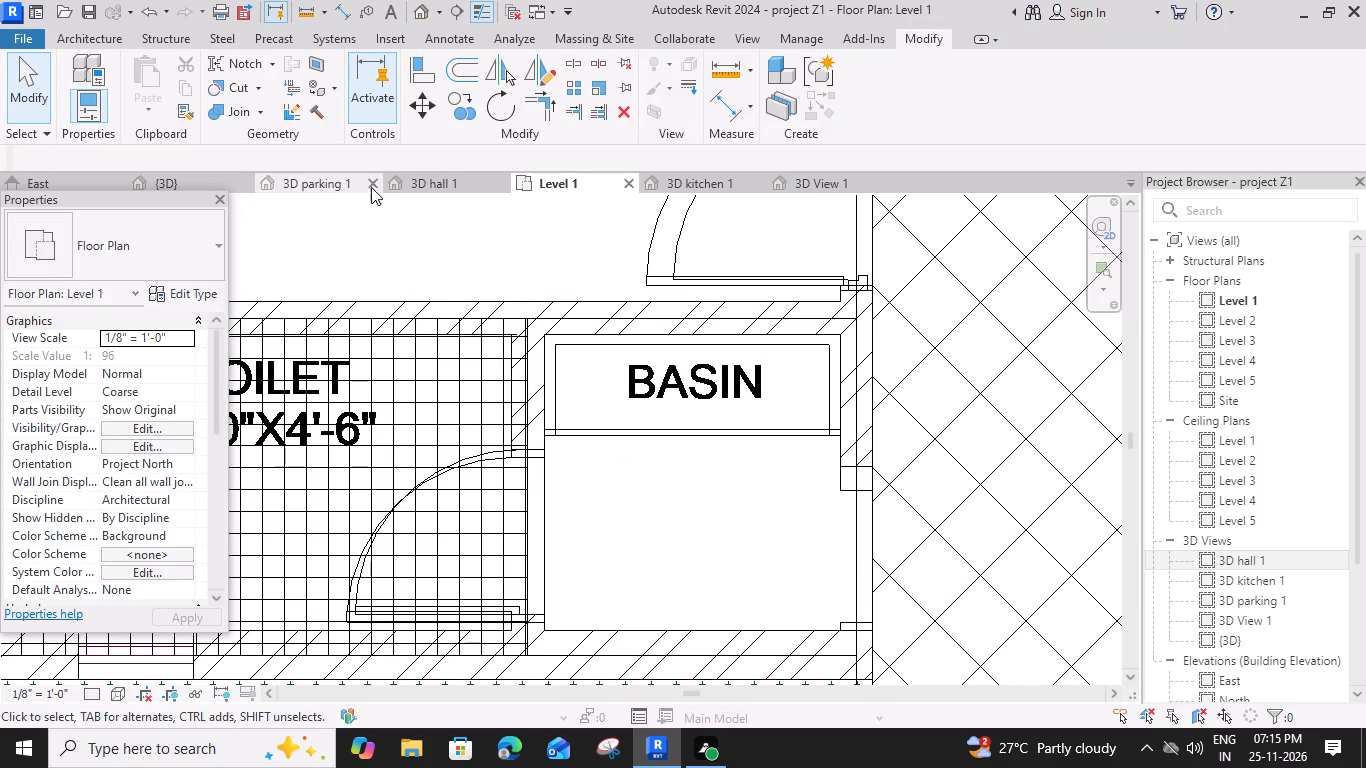
Rename the basin counter's camera view, 3D View 1, as 3D bath front.
{"action": "left_click", "coordinate": [825, 181]}
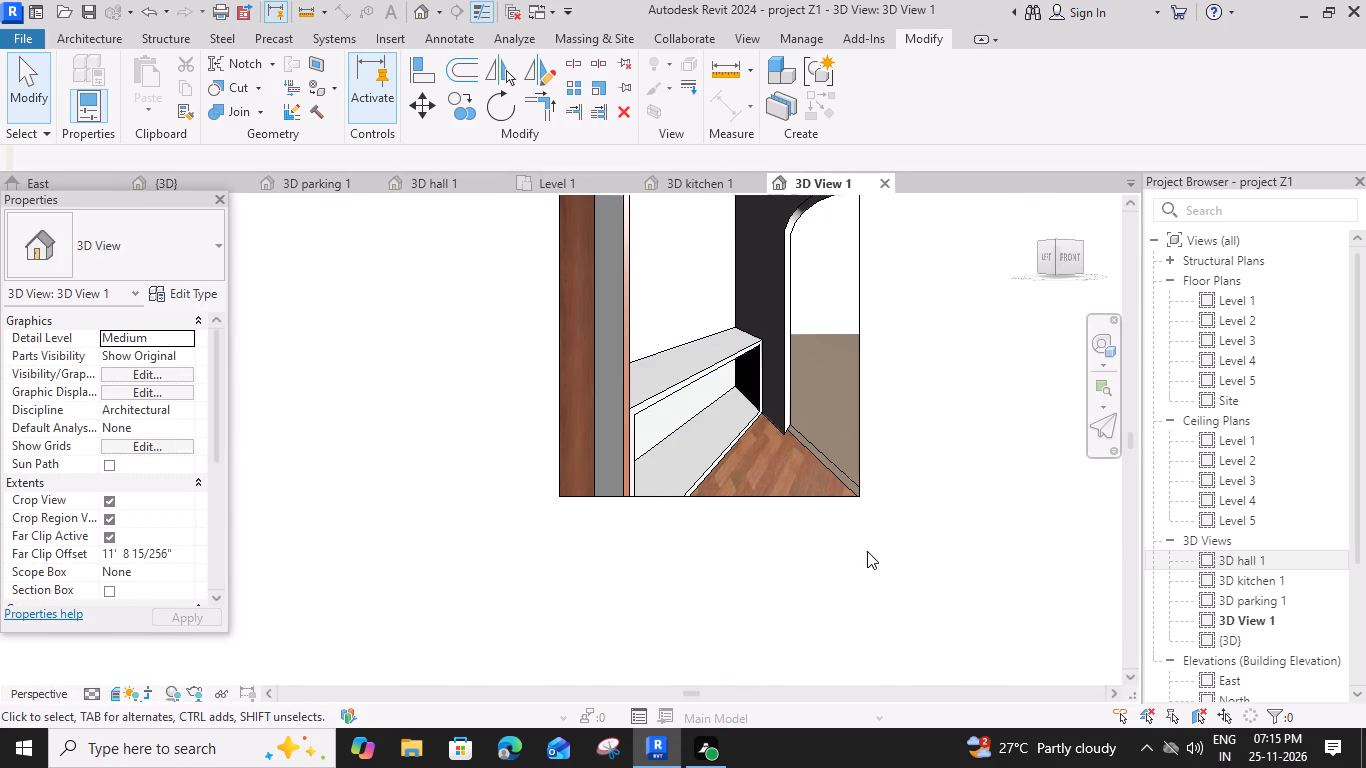
{"action": "right_click", "coordinate": [1258, 620]}
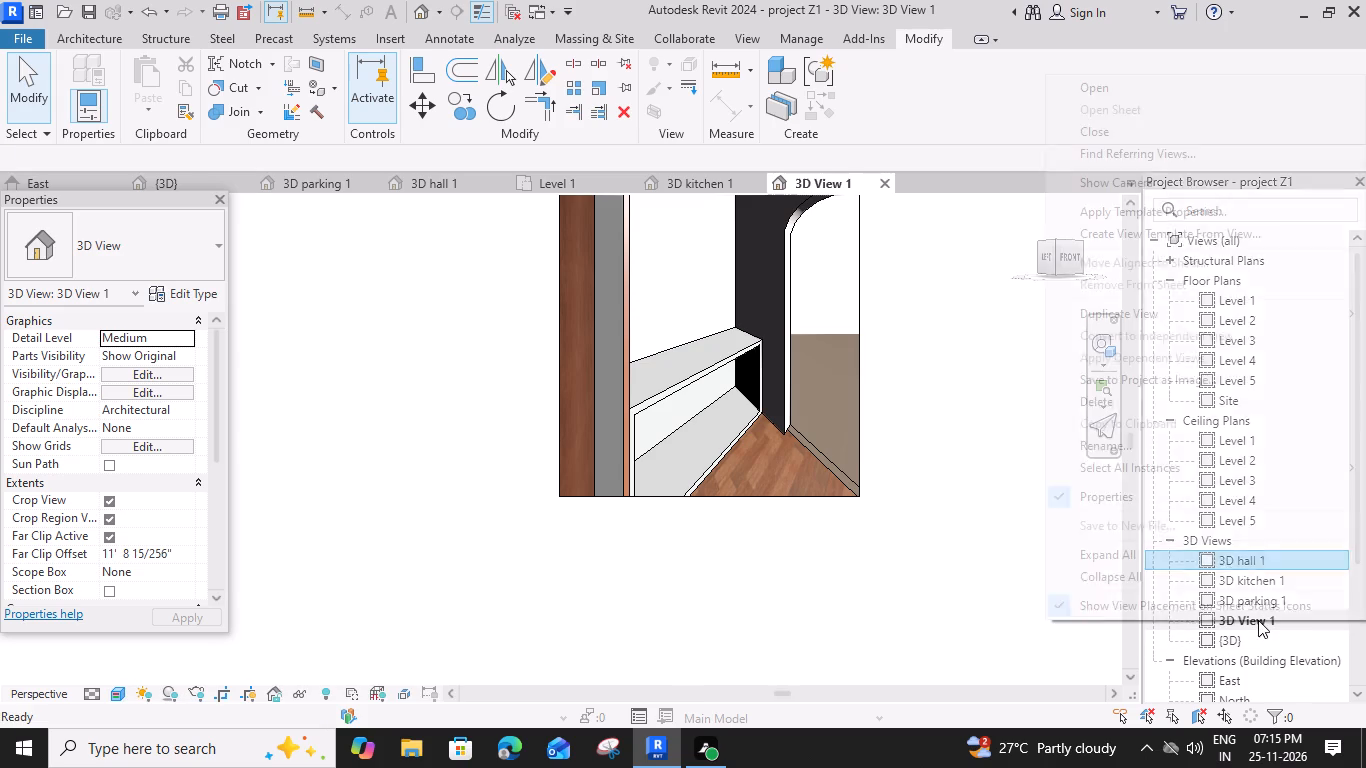
{"action": "left_click", "coordinate": [1155, 450]}
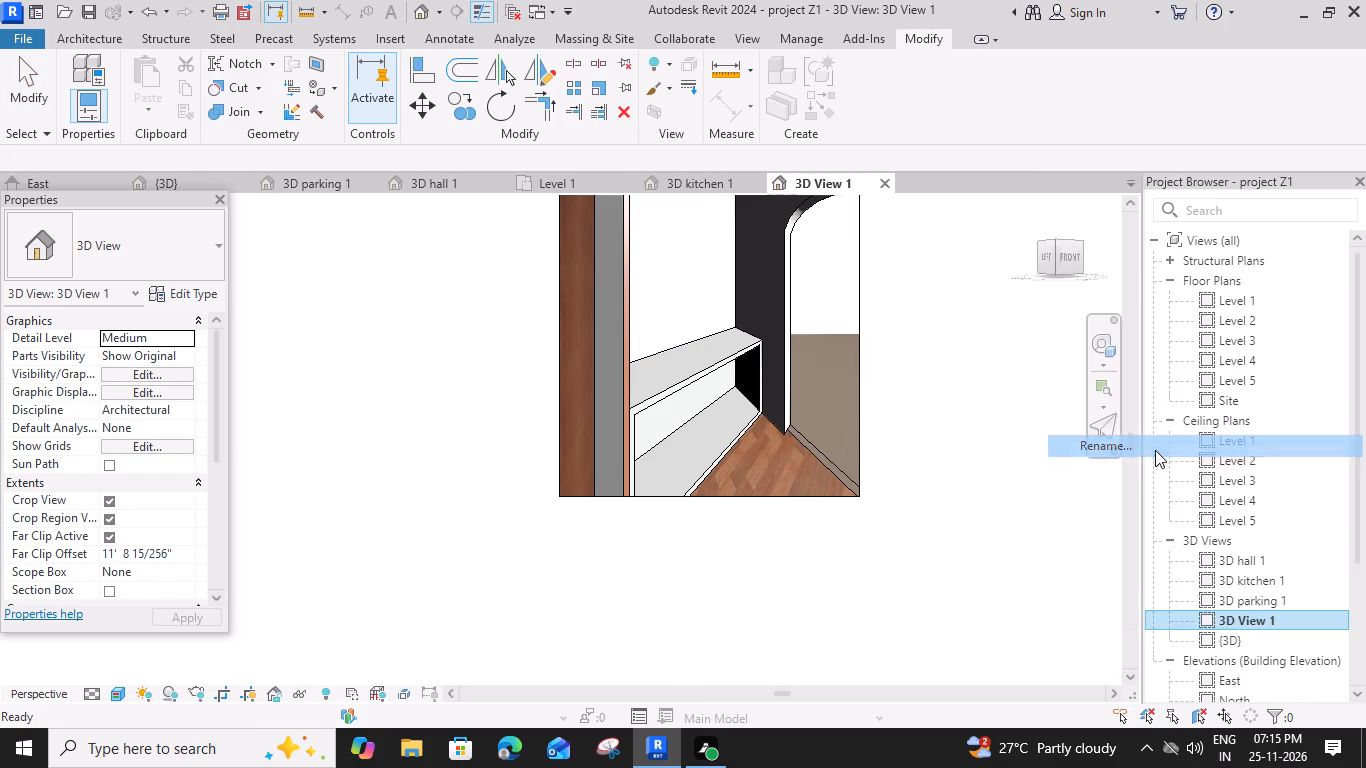
{"action": "left_click", "coordinate": [1274, 621]}
{"action": "left_click", "coordinate": [1275, 621]}
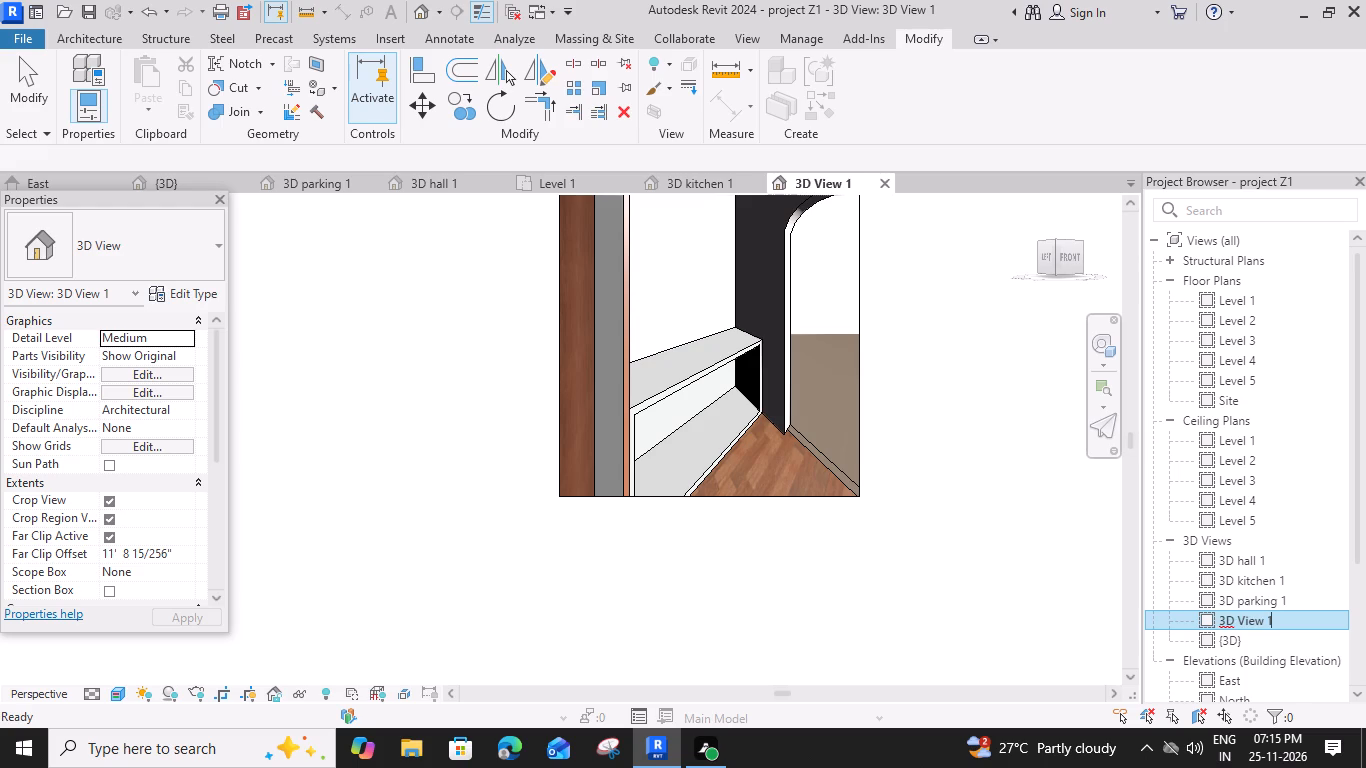
{"action": "key", "text": "BackSpace"}
{"action": "key", "text": "BackSpace"}
{"action": "key", "text": "BackSpace"}
{"action": "key", "text": "BackSpace"}
{"action": "key", "text": "BackSpace"}
{"action": "key", "text": "BackSpace"}
{"action": "type", "text": "bat"}
{"action": "type", "text": "n"}
{"action": "key", "text": "space"}
{"action": "key", "text": "BackSpace"}
{"action": "key", "text": "BackSpace"}
{"action": "type", "text": "h"}
{"action": "key", "text": "space"}
{"action": "type", "text": "front"}
{"action": "key", "text": "Return"}
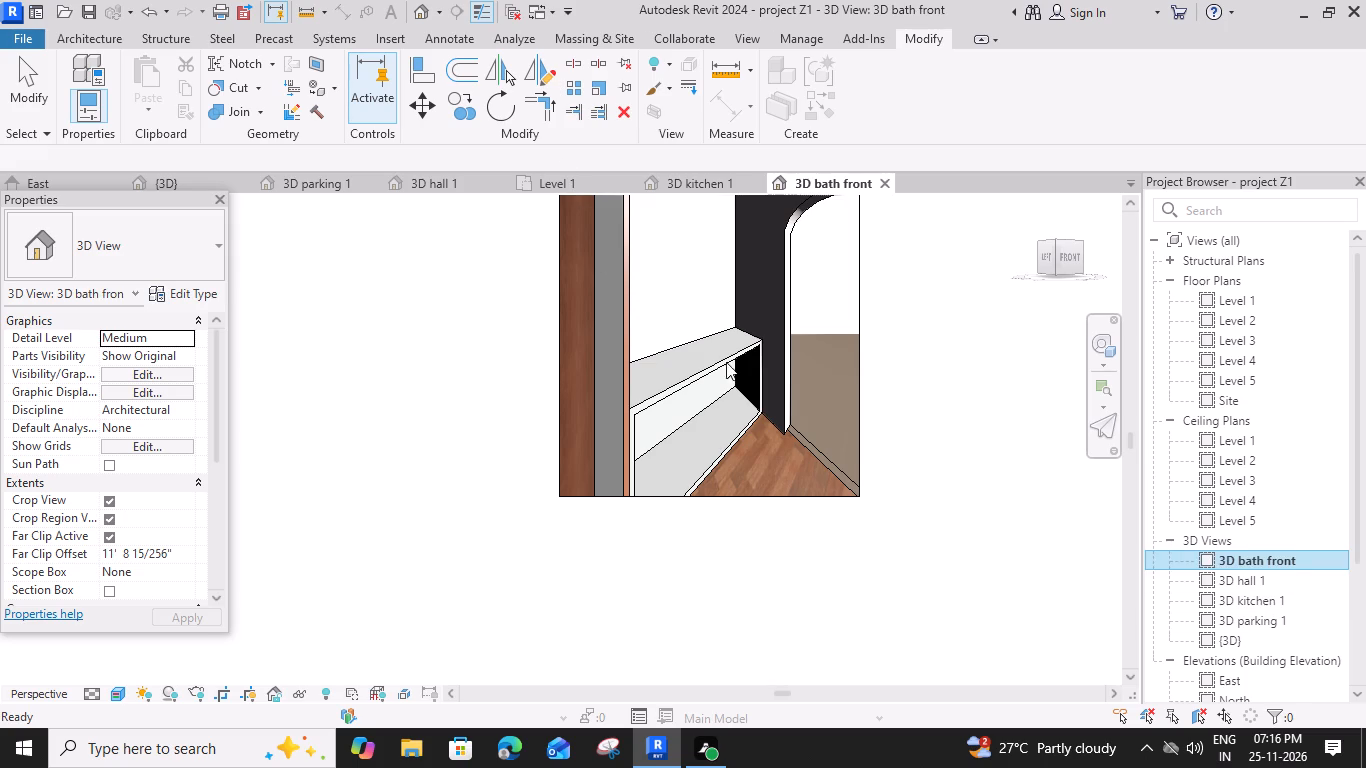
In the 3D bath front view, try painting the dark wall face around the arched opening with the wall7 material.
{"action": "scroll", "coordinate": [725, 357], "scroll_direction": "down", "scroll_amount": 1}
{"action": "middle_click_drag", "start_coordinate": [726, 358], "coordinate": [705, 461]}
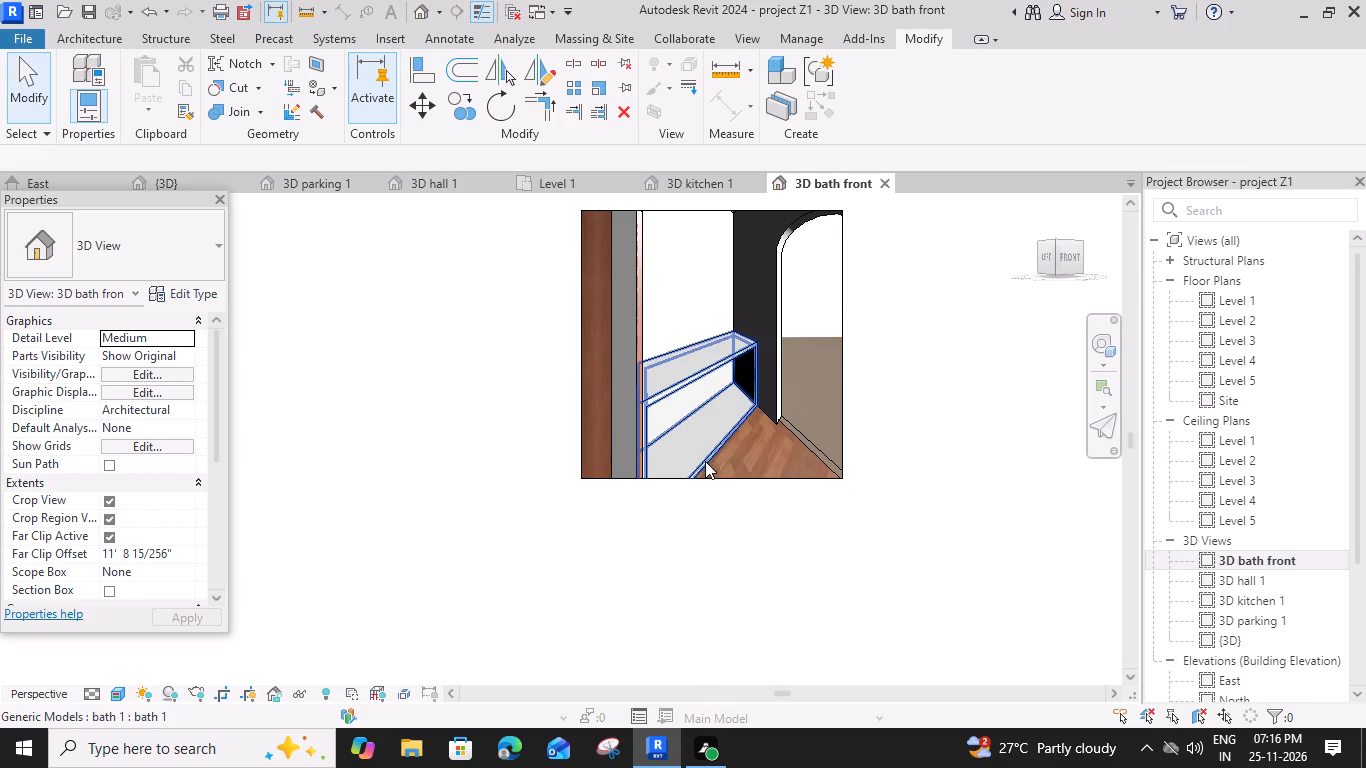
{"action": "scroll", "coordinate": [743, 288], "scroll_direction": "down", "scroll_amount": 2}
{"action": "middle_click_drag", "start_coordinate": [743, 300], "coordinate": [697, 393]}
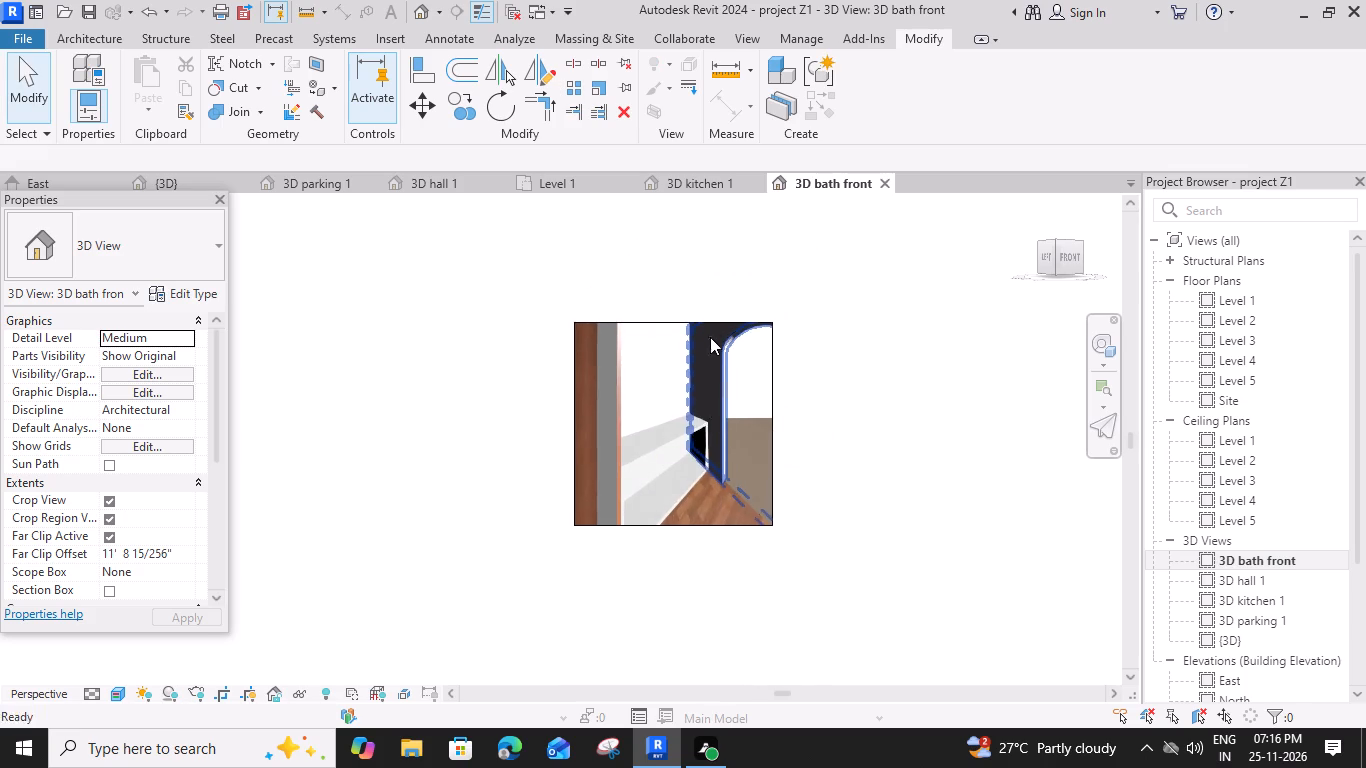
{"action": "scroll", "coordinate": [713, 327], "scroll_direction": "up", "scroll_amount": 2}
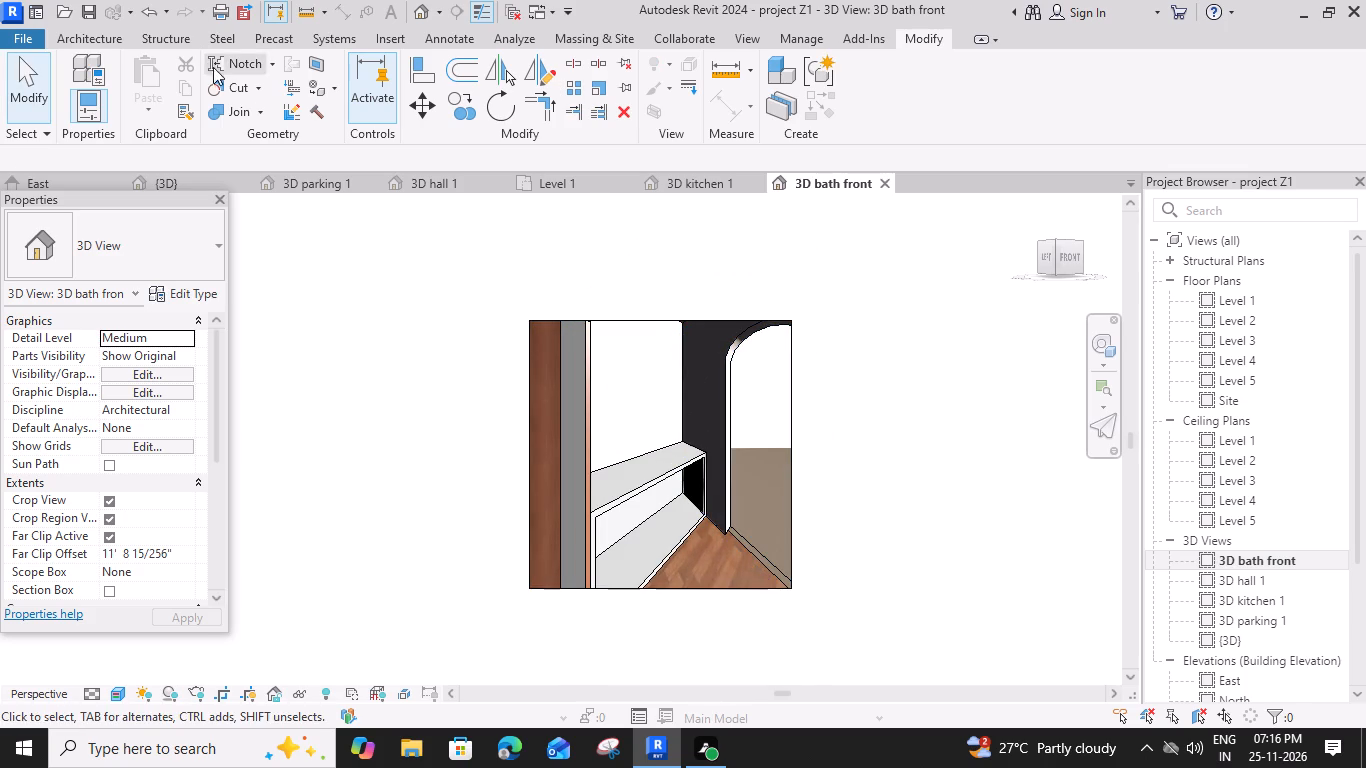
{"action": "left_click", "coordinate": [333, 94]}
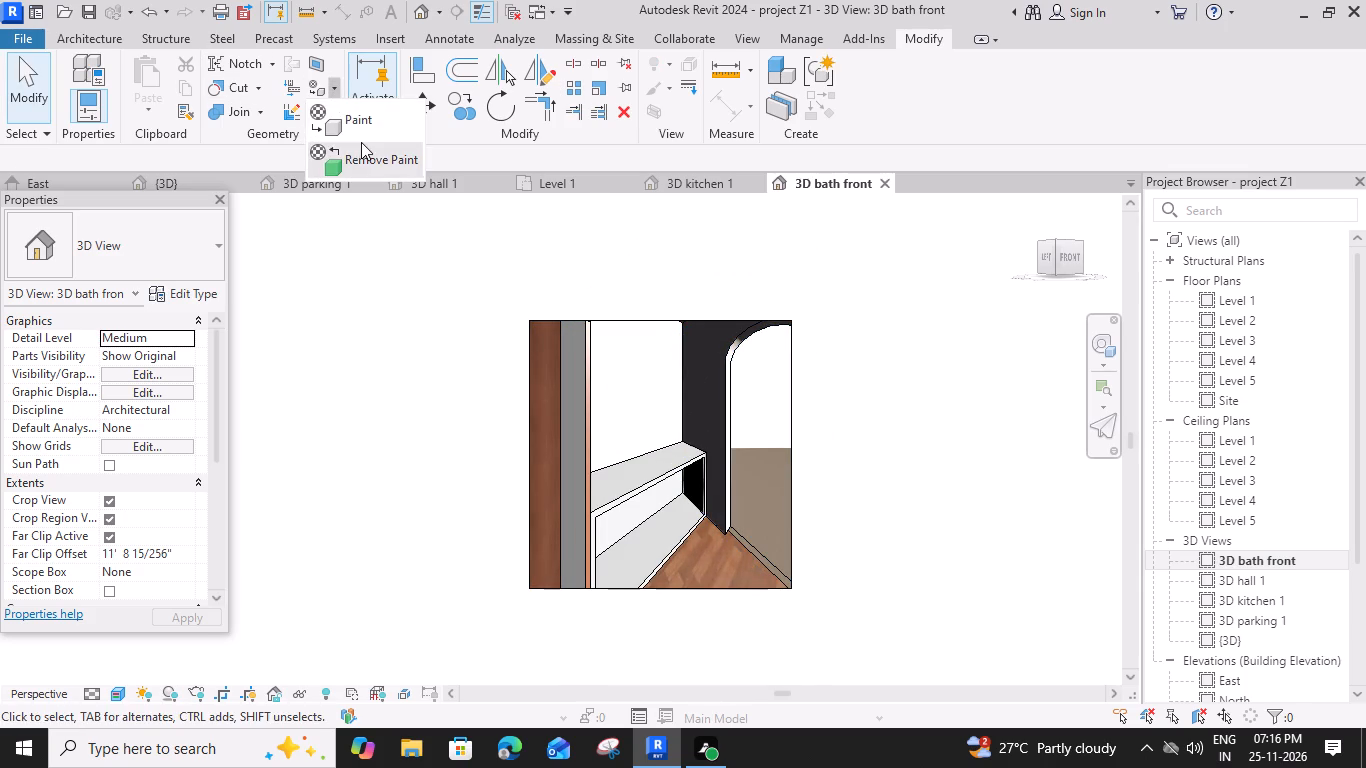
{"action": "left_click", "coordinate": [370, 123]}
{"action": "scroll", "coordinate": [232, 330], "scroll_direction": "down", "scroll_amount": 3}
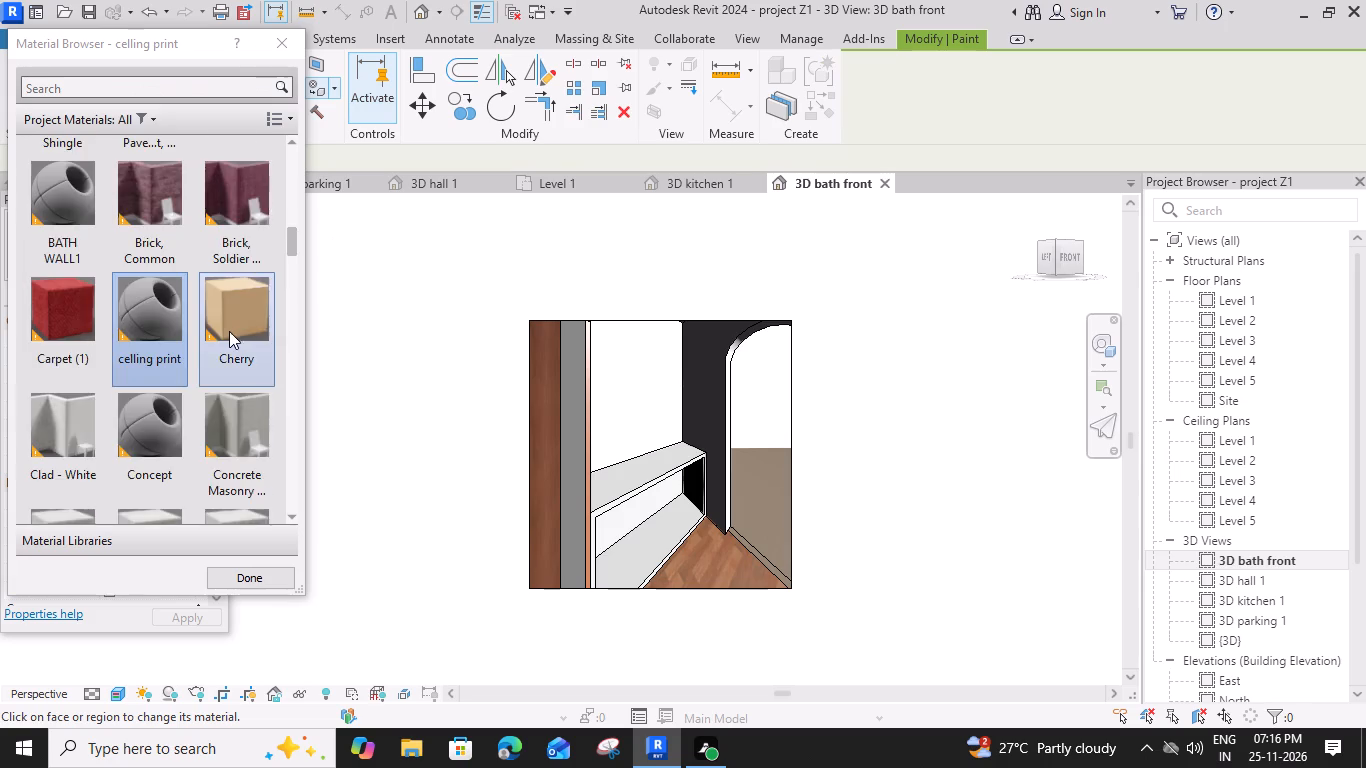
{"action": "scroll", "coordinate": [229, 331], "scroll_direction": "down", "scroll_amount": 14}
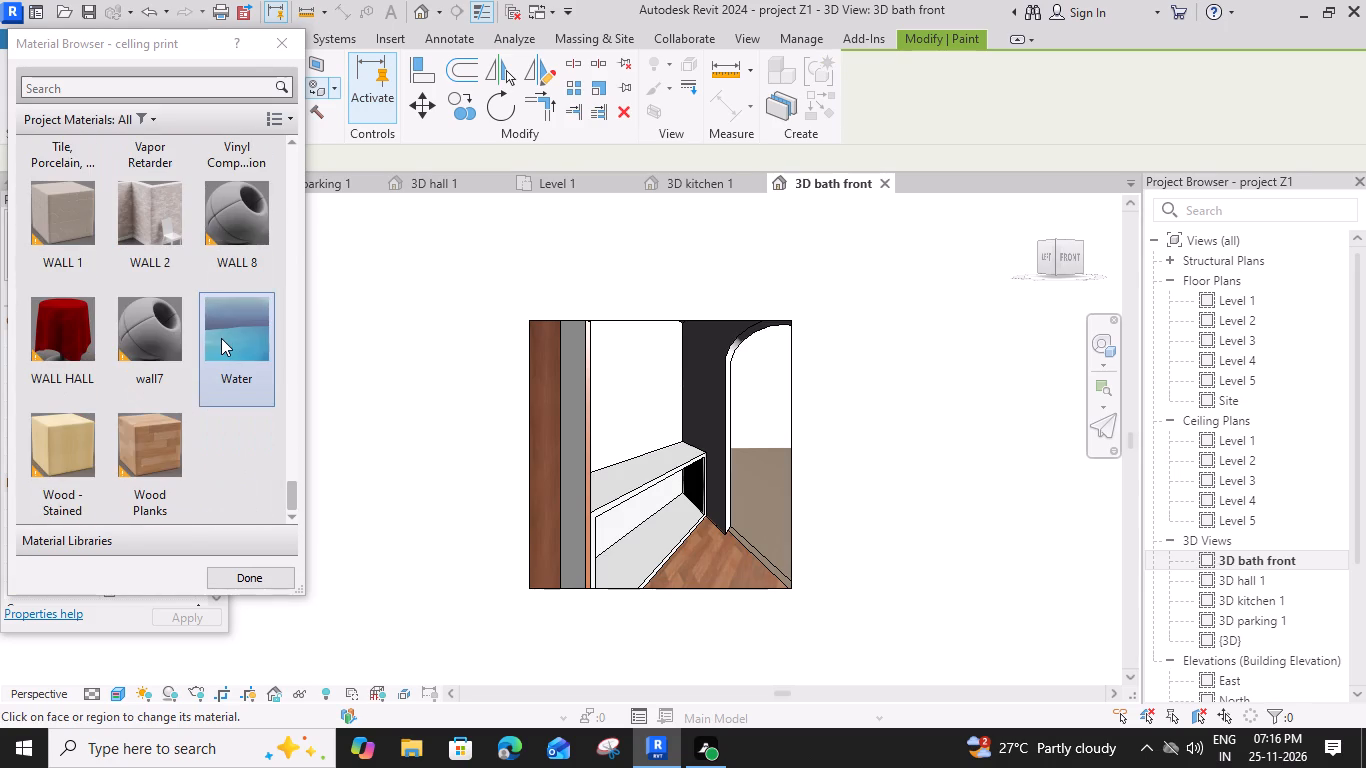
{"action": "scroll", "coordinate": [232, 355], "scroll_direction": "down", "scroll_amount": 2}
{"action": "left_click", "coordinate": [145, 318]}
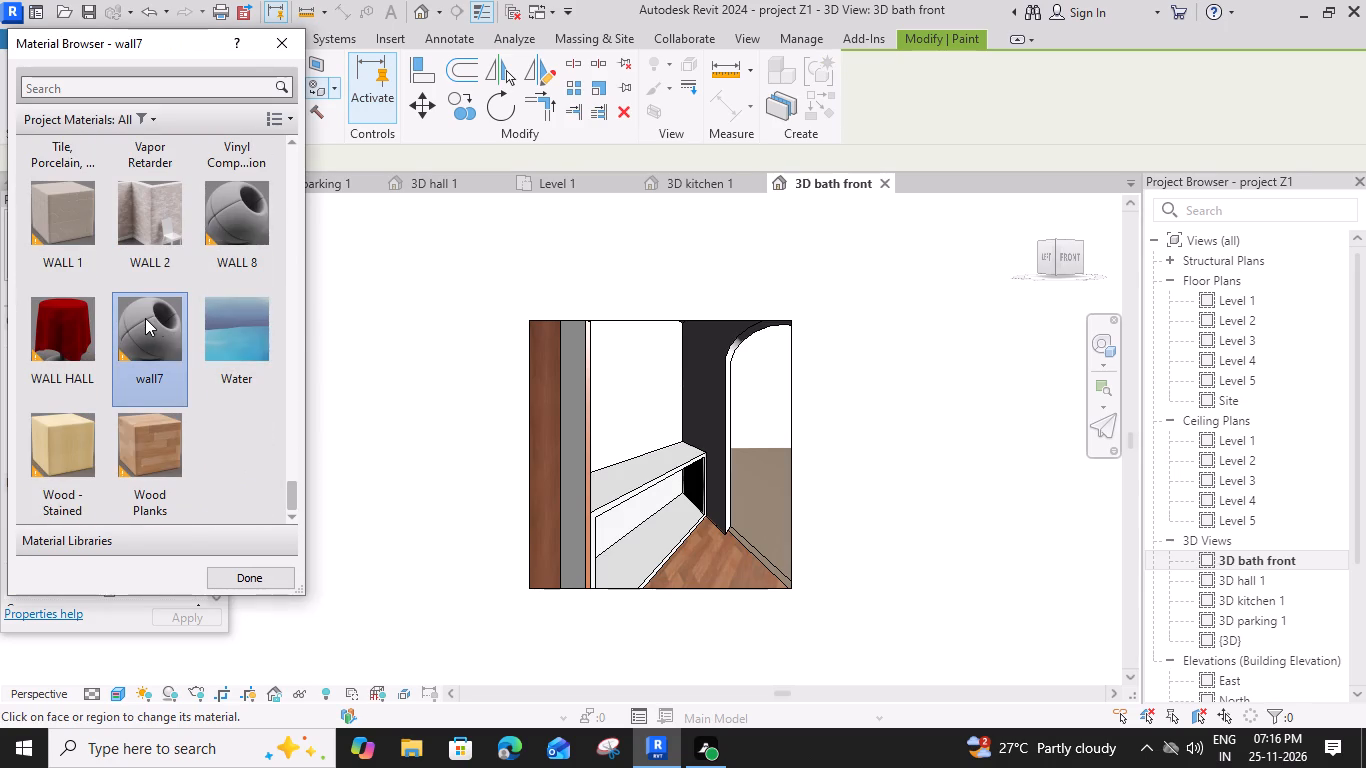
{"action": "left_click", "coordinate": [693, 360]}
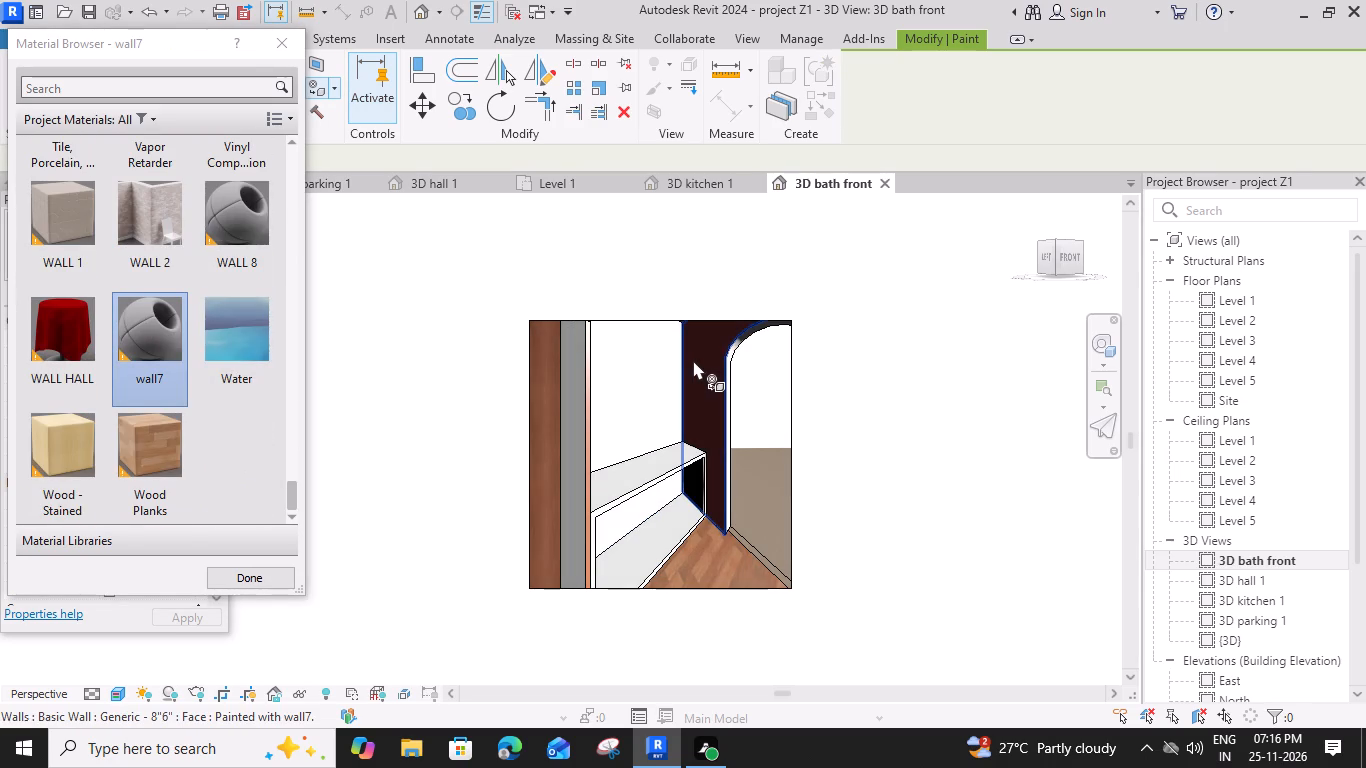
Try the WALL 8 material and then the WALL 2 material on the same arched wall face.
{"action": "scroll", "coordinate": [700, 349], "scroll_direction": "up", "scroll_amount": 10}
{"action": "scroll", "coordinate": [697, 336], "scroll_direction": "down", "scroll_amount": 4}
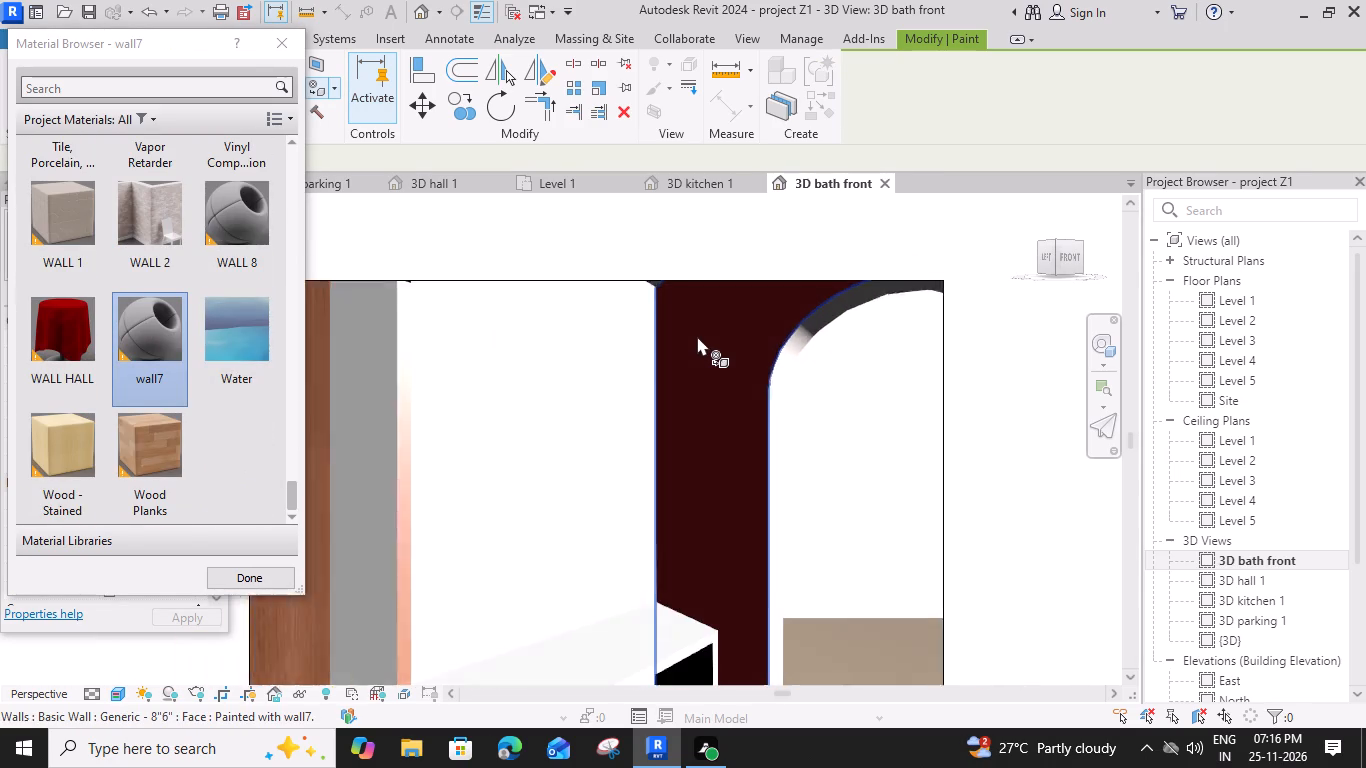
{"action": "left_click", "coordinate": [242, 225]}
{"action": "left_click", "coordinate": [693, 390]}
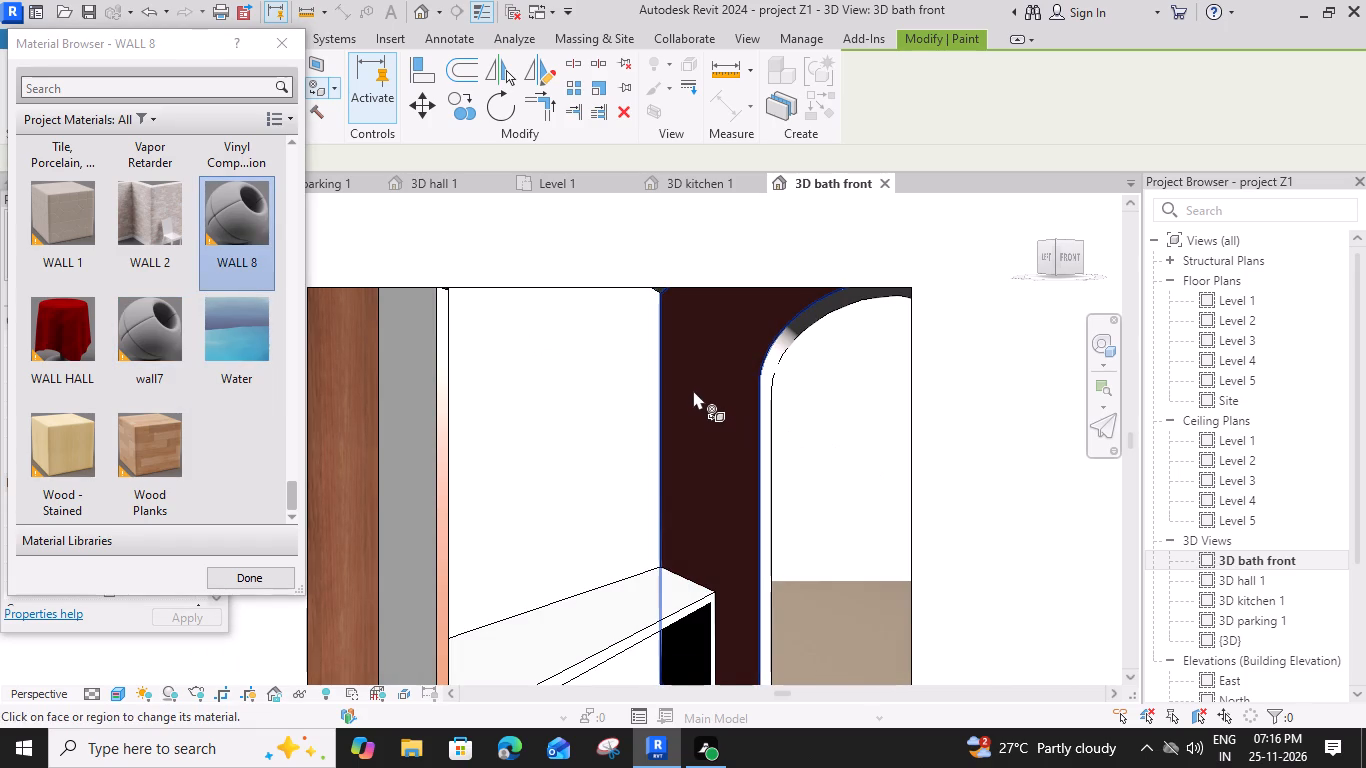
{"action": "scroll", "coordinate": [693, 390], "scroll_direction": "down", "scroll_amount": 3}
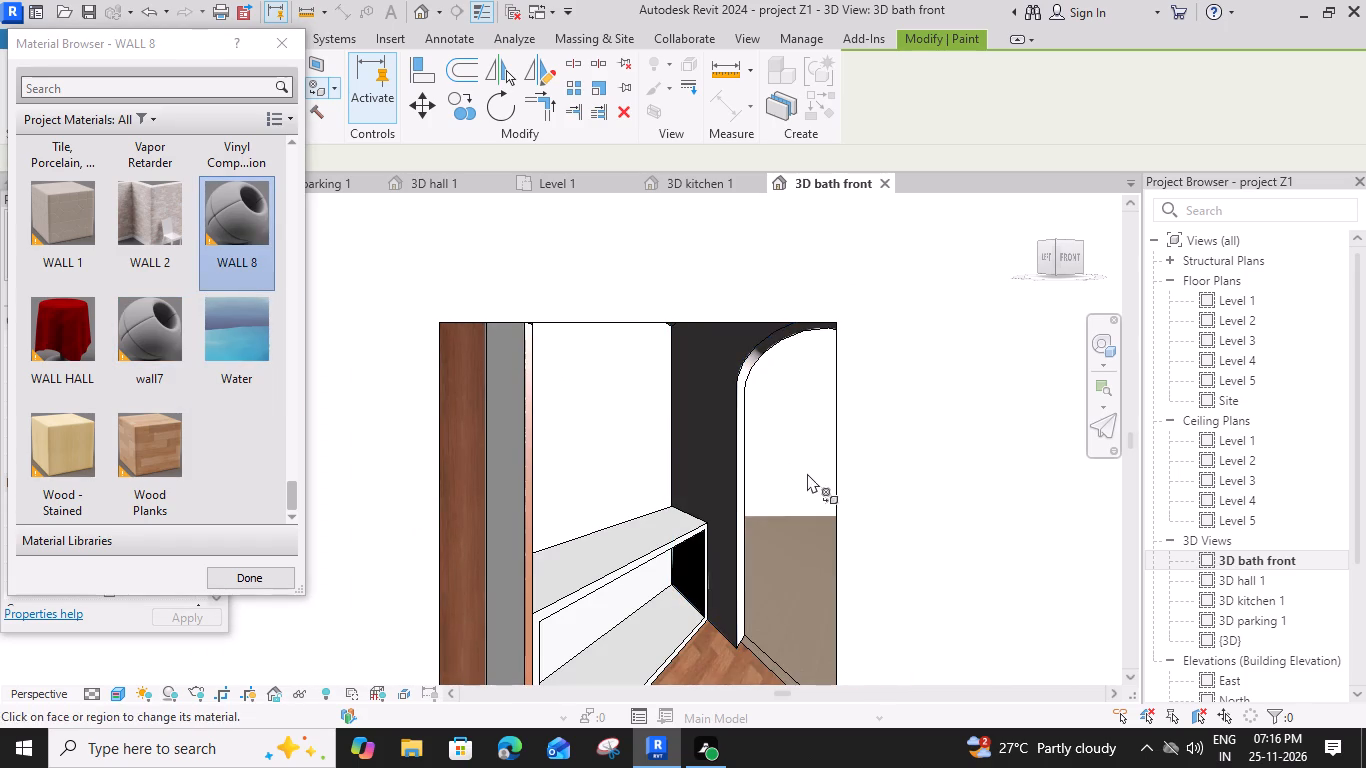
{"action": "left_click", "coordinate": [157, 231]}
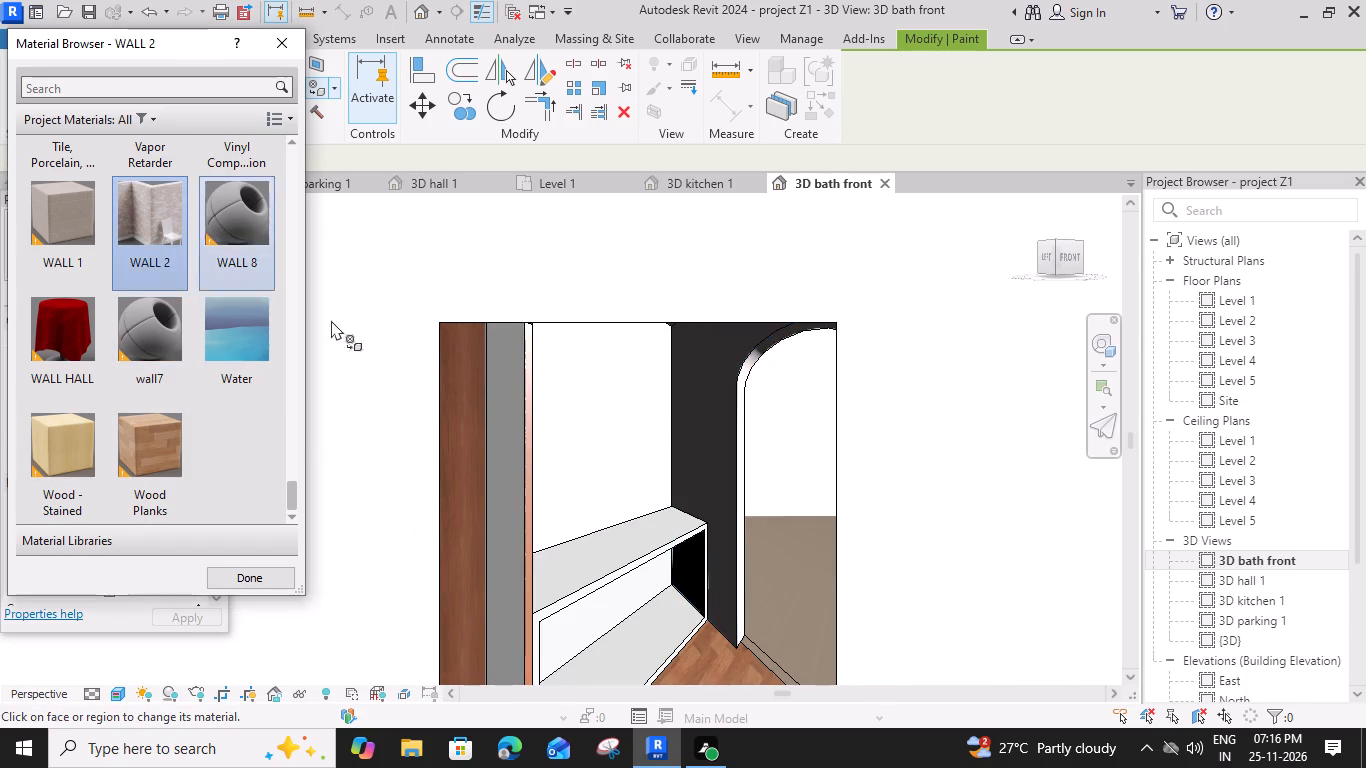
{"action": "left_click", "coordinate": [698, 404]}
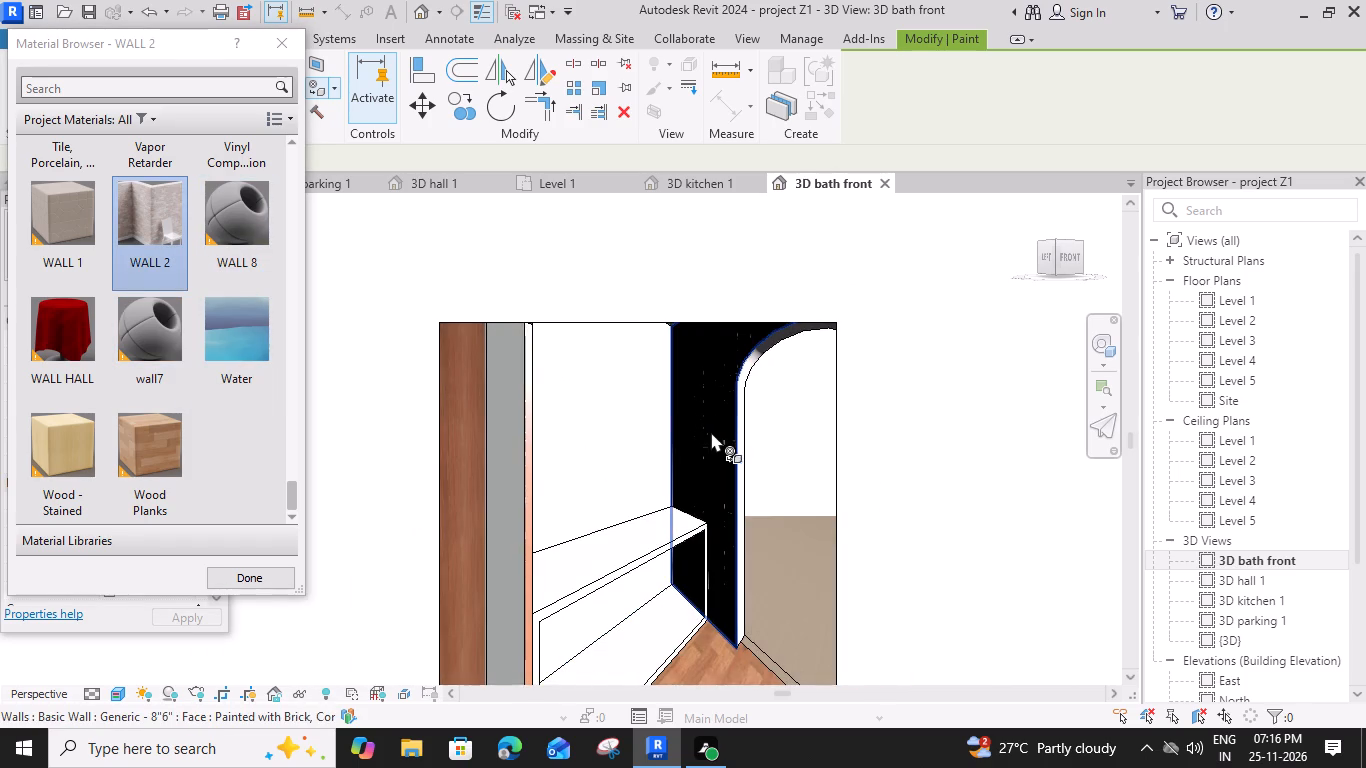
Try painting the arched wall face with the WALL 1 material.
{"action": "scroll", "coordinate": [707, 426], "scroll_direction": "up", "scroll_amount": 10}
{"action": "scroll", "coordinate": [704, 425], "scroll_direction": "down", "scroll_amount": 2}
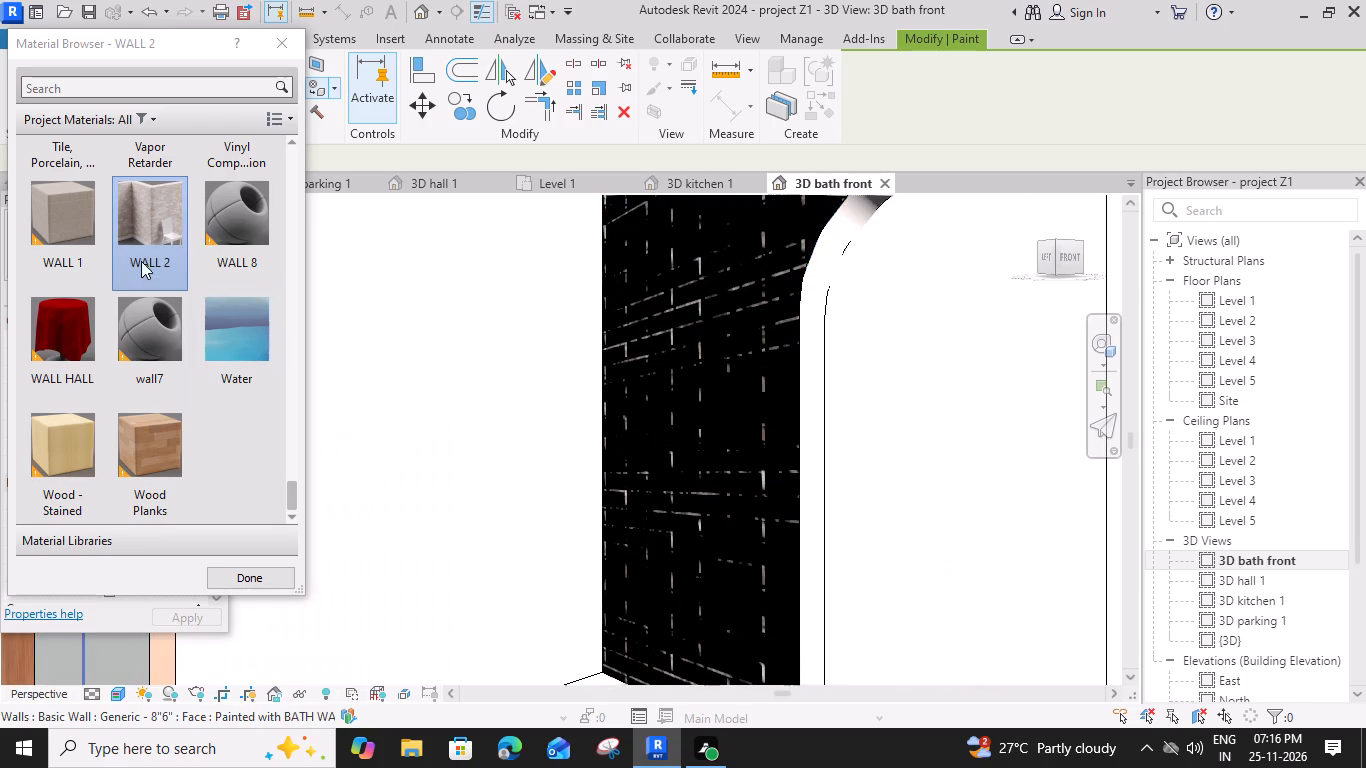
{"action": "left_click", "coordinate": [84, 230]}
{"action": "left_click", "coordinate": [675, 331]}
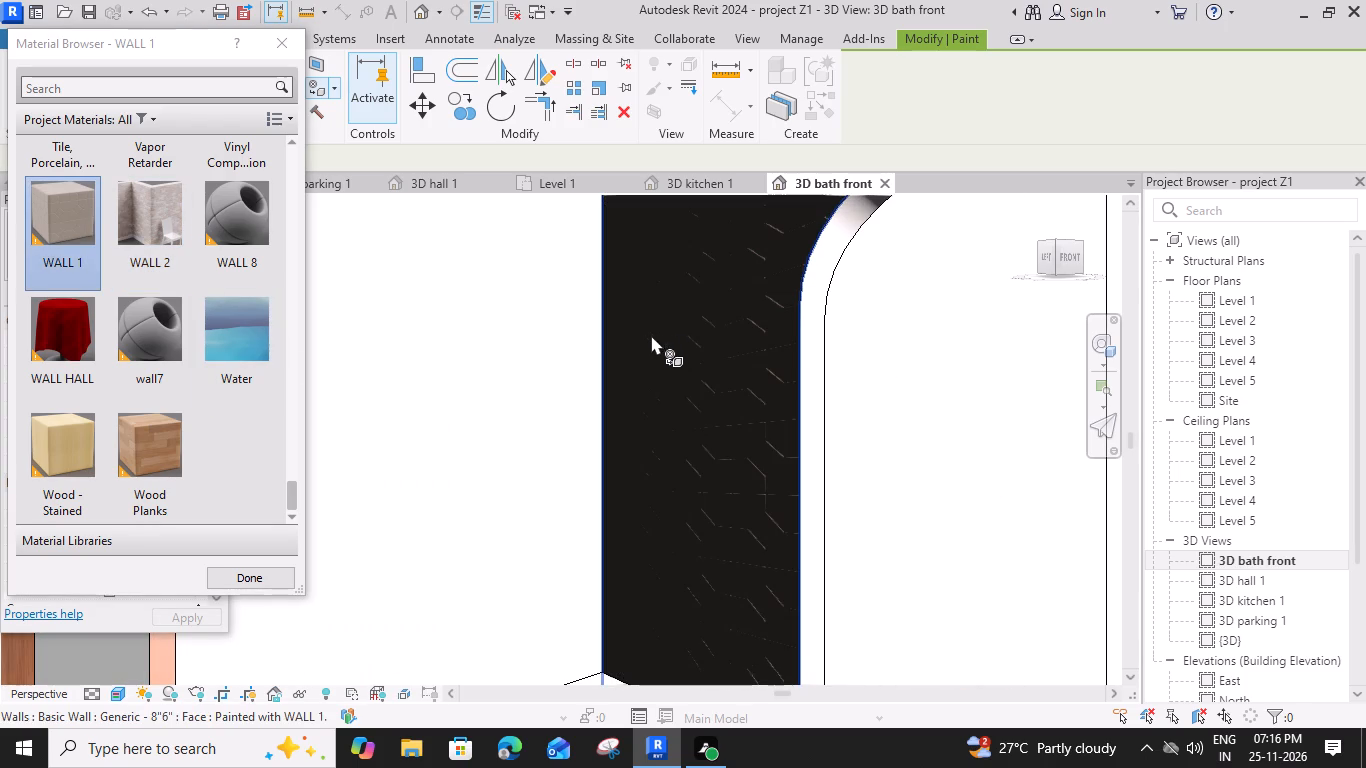
Paint the arched wall face with the Tile, Porcelain, 4in material and finish painting.
{"action": "scroll", "coordinate": [587, 416], "scroll_direction": "down", "scroll_amount": 5}
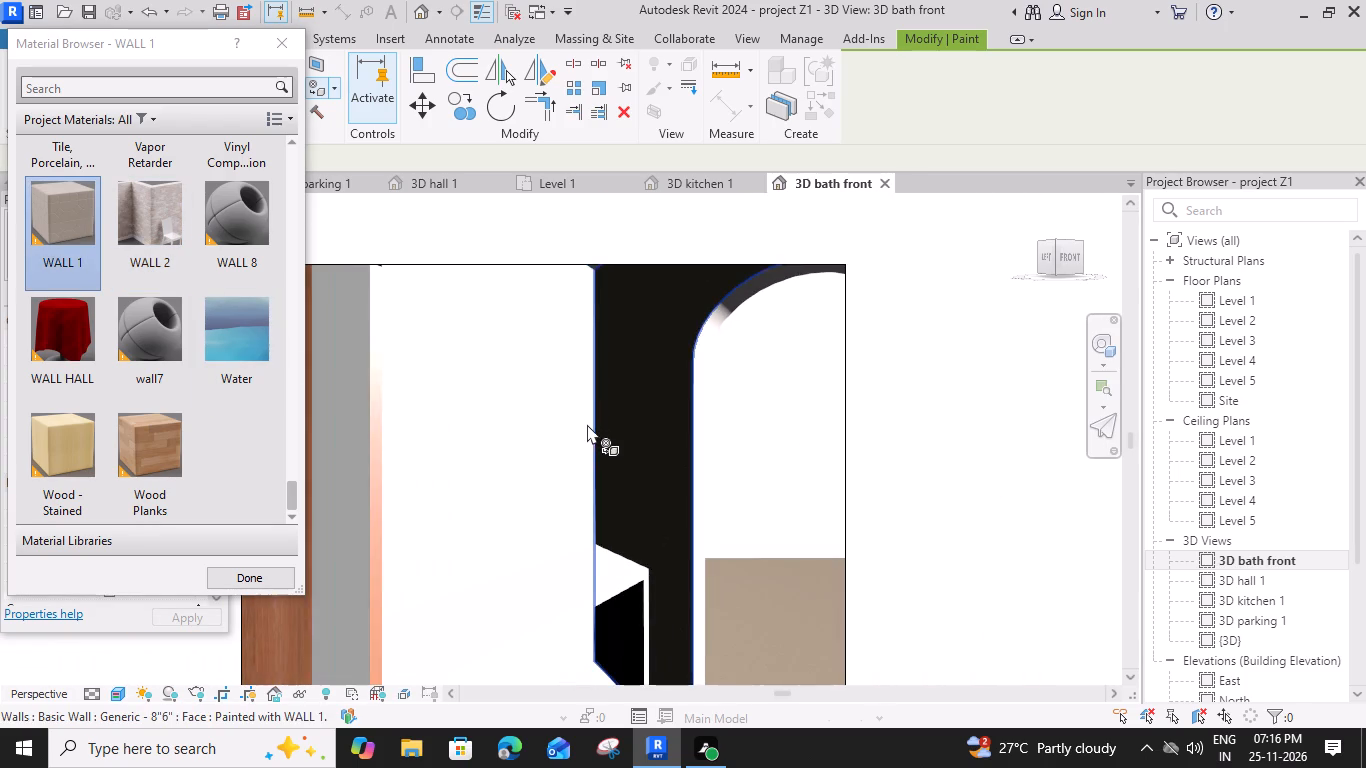
{"action": "scroll", "coordinate": [231, 385], "scroll_direction": "up", "scroll_amount": 3}
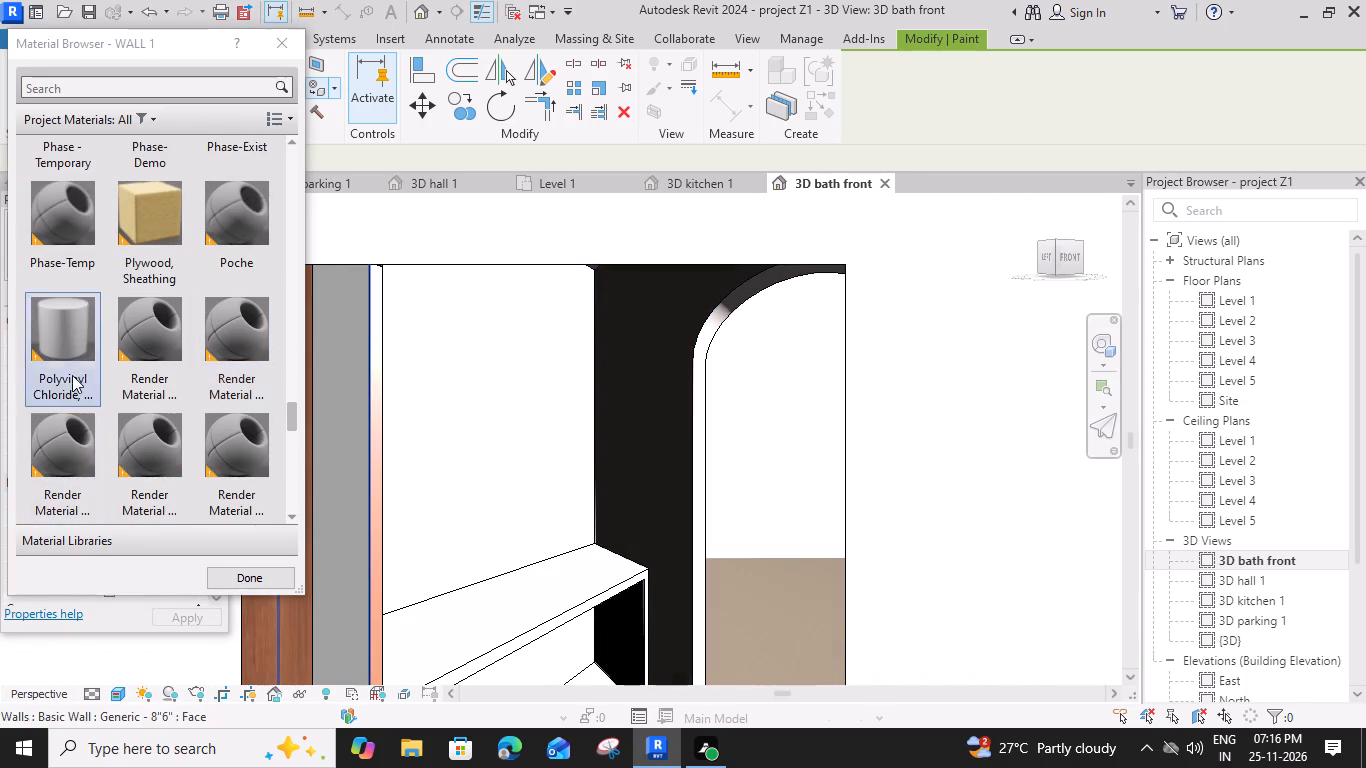
{"action": "scroll", "coordinate": [110, 389], "scroll_direction": "down", "scroll_amount": 2}
{"action": "scroll", "coordinate": [110, 389], "scroll_direction": "up", "scroll_amount": 1}
{"action": "scroll", "coordinate": [110, 389], "scroll_direction": "down", "scroll_amount": 2}
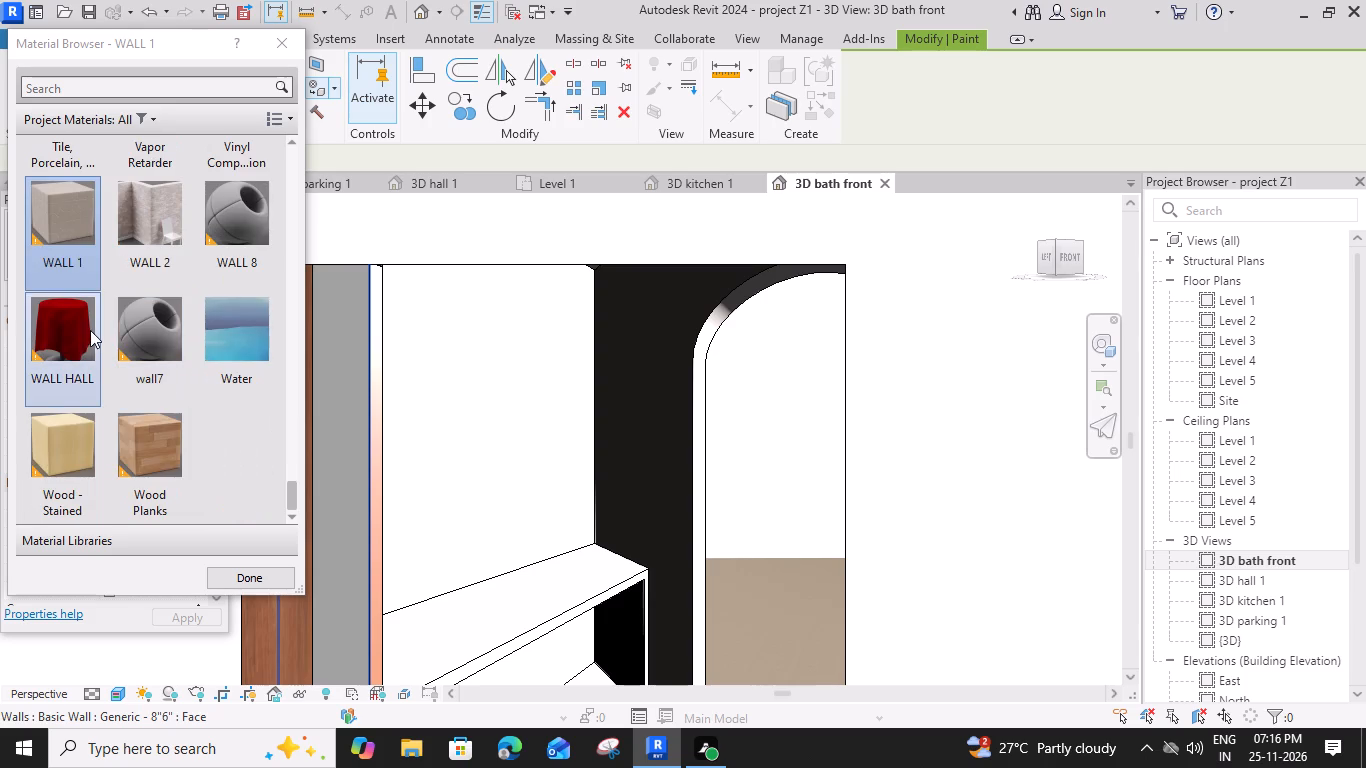
{"action": "scroll", "coordinate": [89, 326], "scroll_direction": "up", "scroll_amount": 1}
{"action": "left_click", "coordinate": [91, 417]}
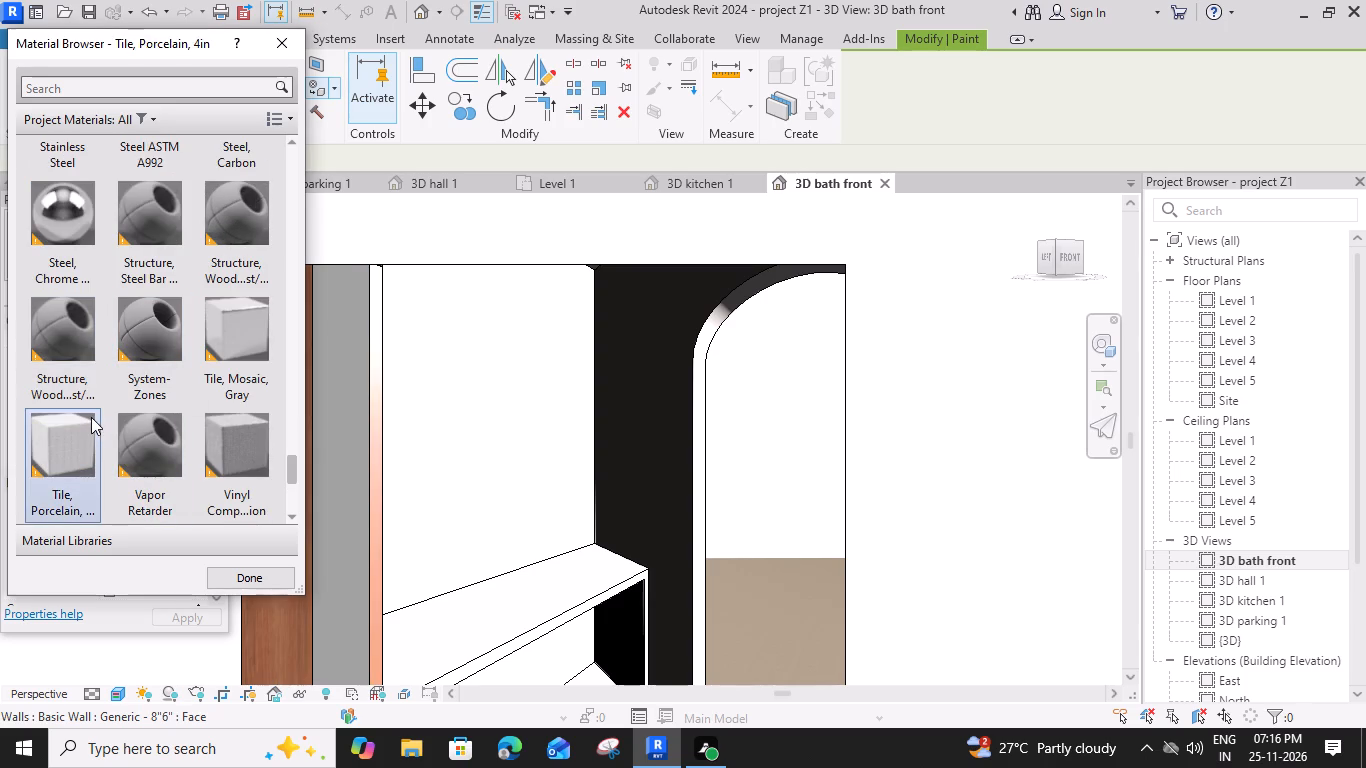
{"action": "left_click", "coordinate": [629, 355]}
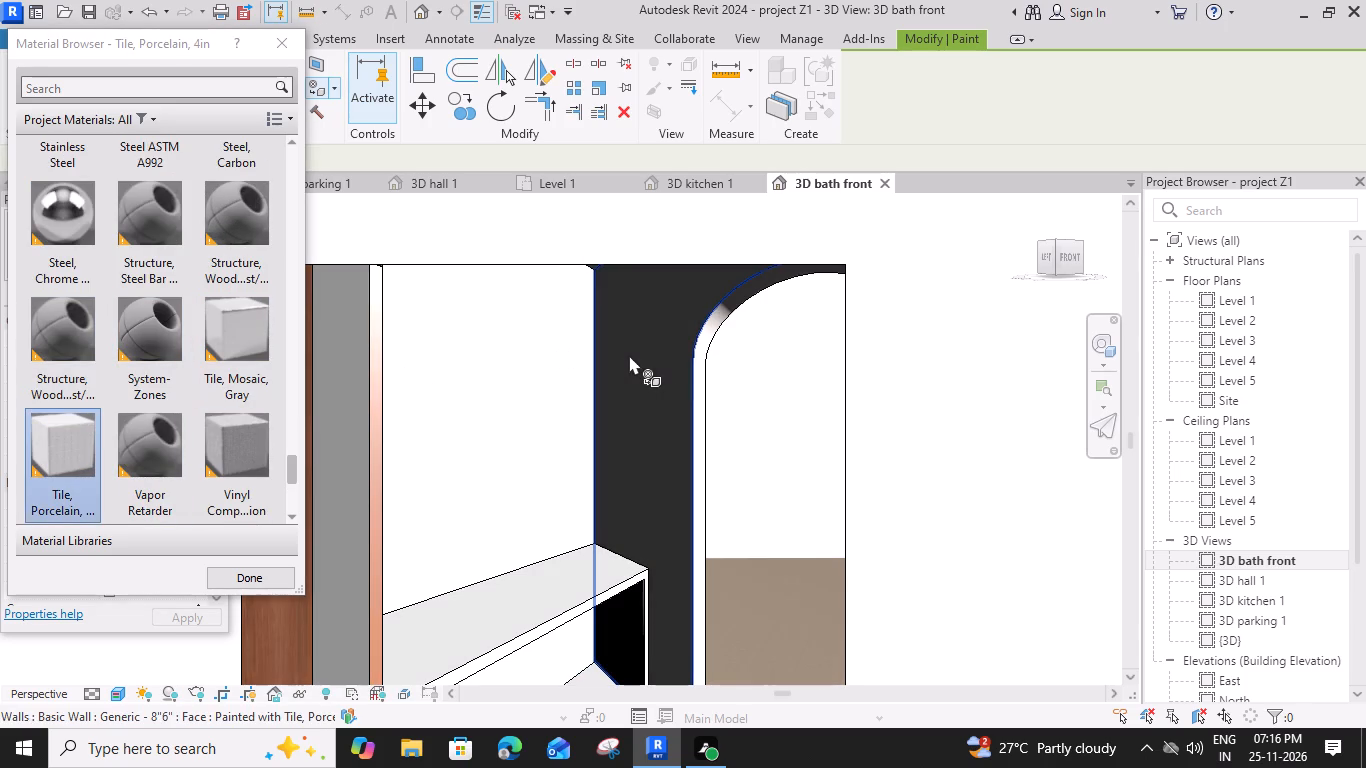
{"action": "left_click", "coordinate": [654, 413]}
{"action": "left_click", "coordinate": [265, 585]}
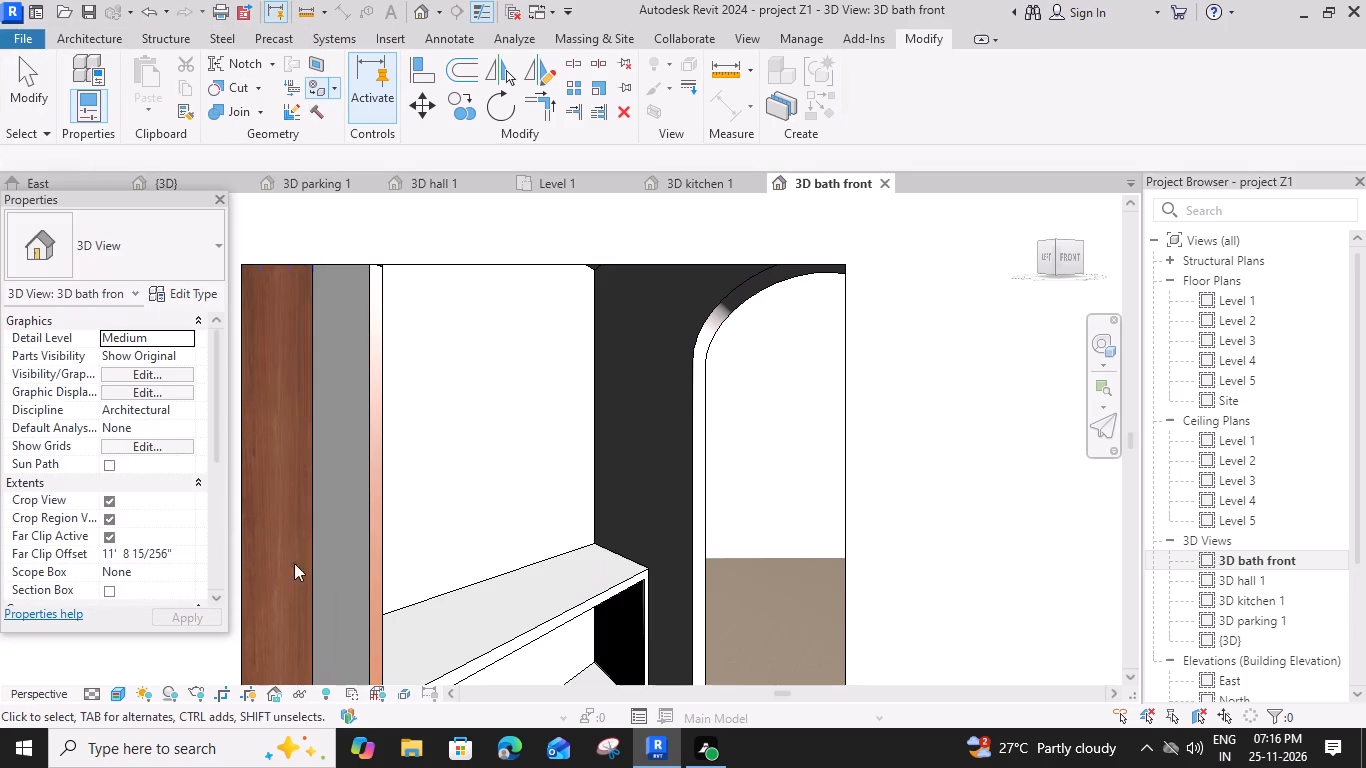
Look over the kitchen walls and counters in the 3D kitchen 1 view.
{"action": "scroll", "coordinate": [667, 423], "scroll_direction": "down", "scroll_amount": 4}
{"action": "middle_click_drag", "start_coordinate": [692, 454], "coordinate": [749, 395]}
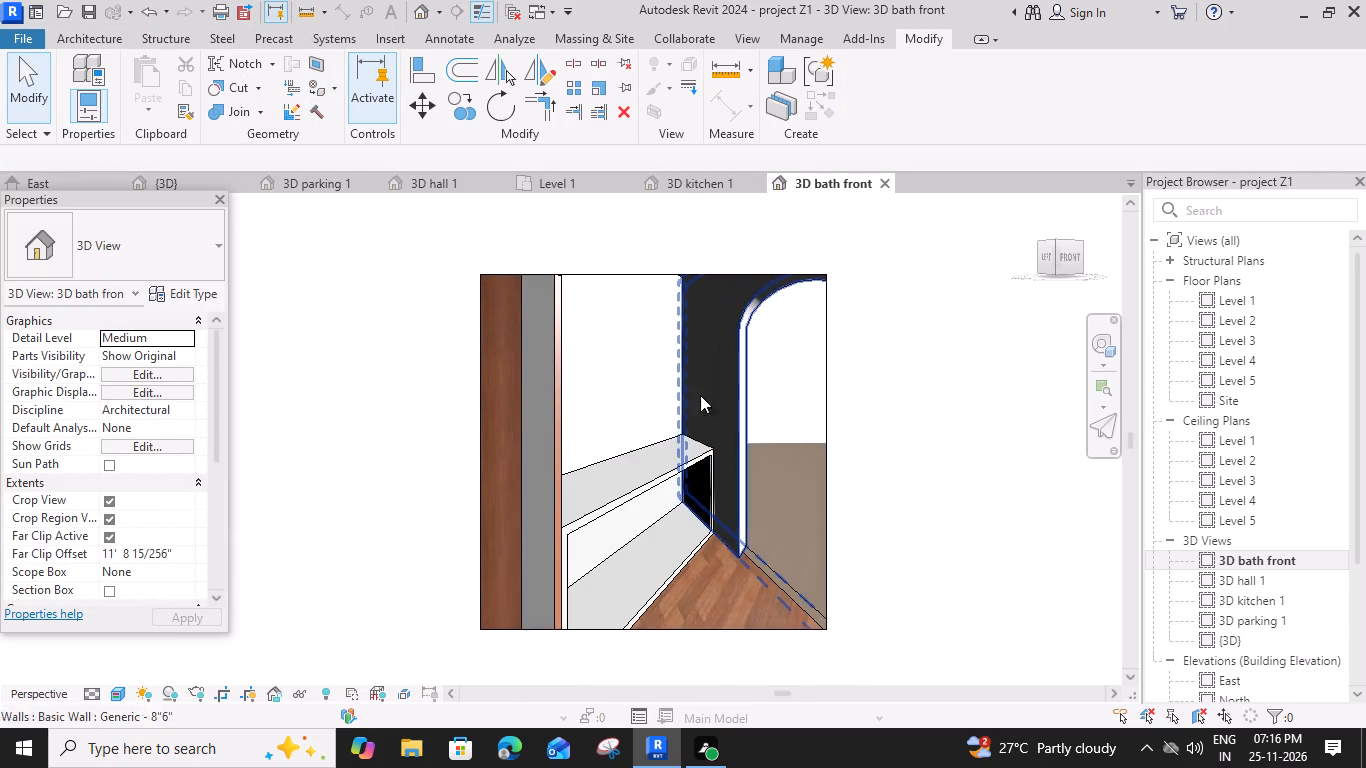
{"action": "left_click", "coordinate": [675, 189]}
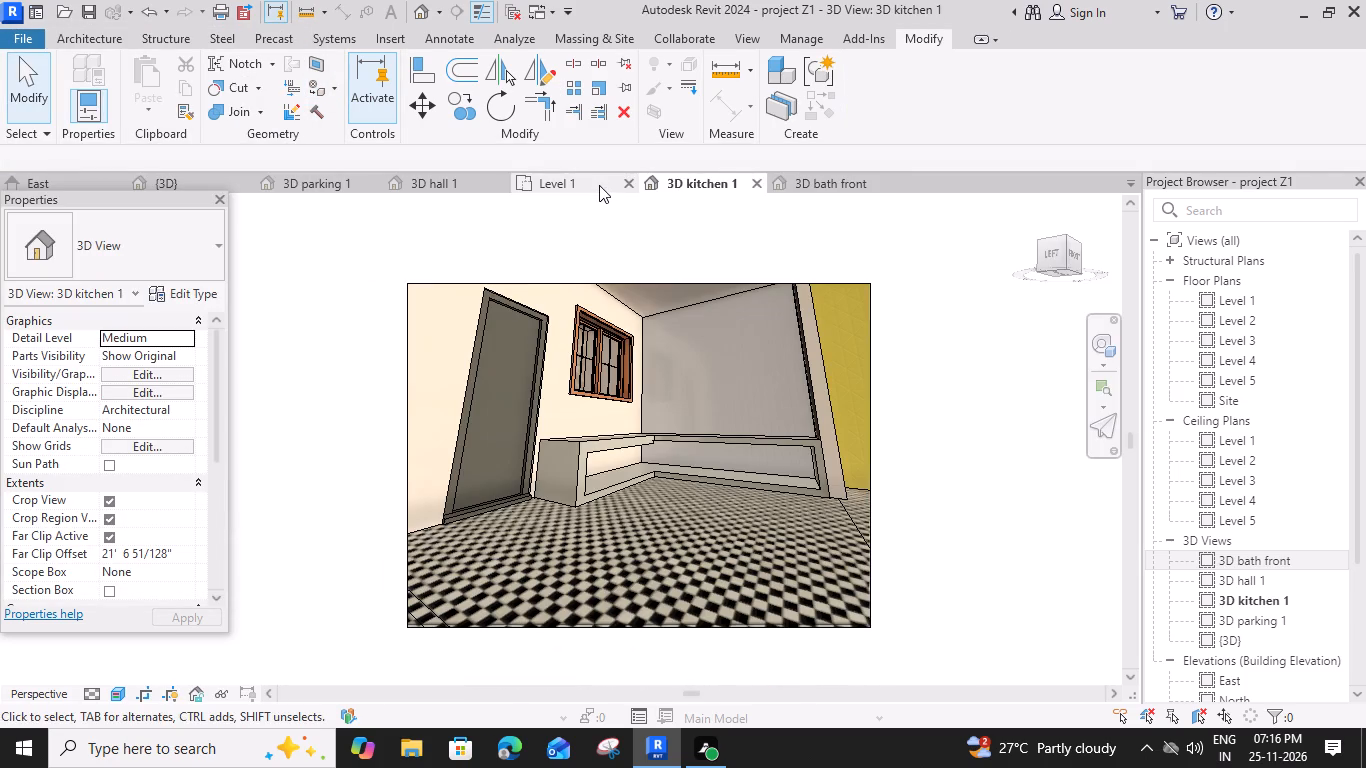
{"action": "left_click", "coordinate": [597, 184]}
{"action": "left_click", "coordinate": [696, 181]}
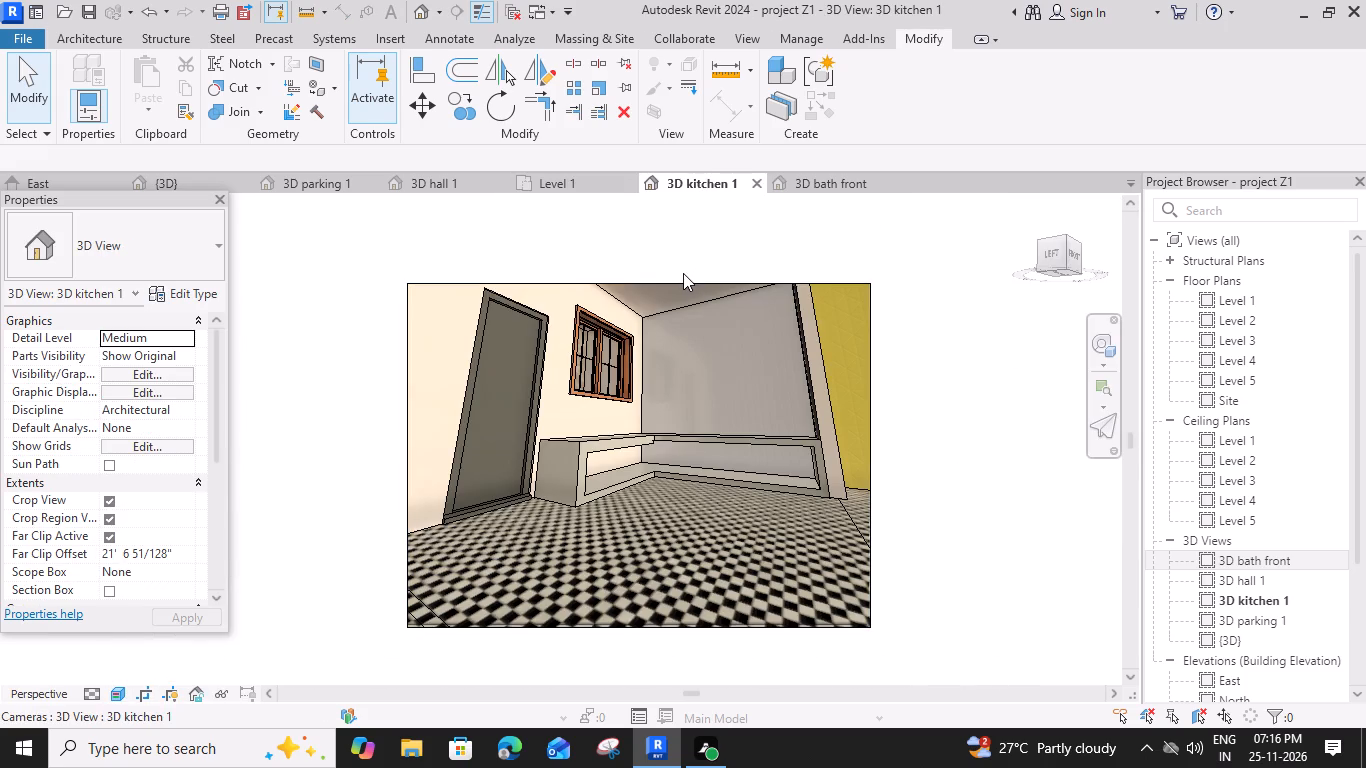
{"action": "scroll", "coordinate": [548, 388], "scroll_direction": "down", "scroll_amount": 1}
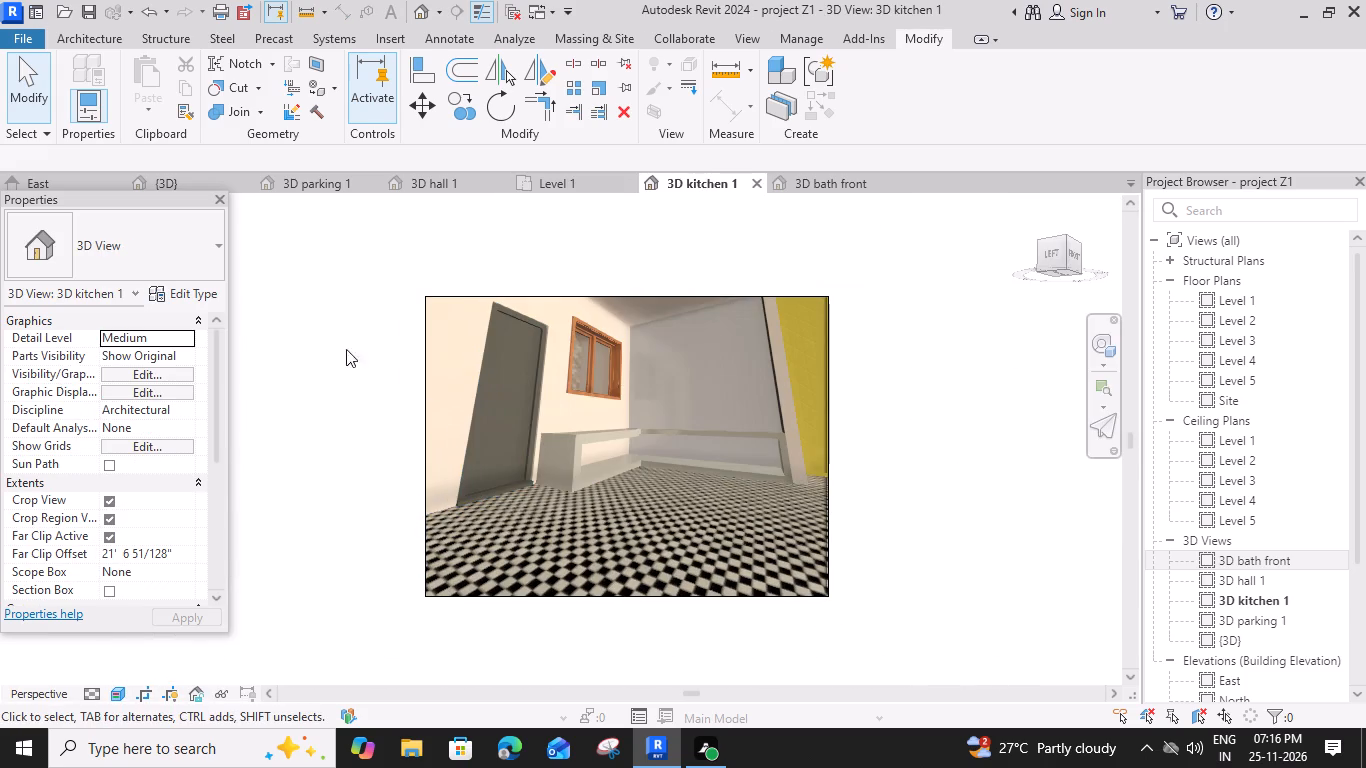
In the Level 1 plan, place a camera in the kitchen corner between the bedroom and utility walls, aimed diagonally past the stove counter's dining end.
{"action": "left_click", "coordinate": [536, 185]}
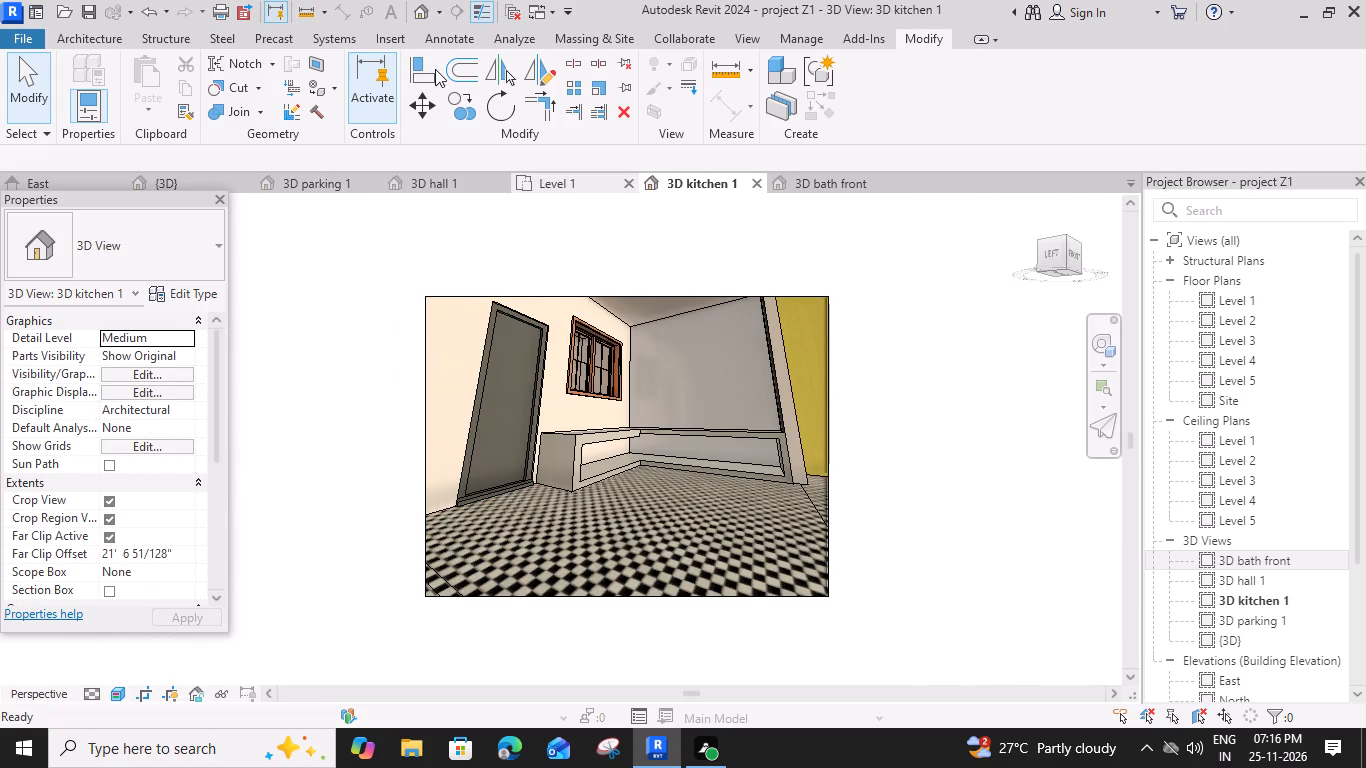
{"action": "left_click", "coordinate": [441, 6]}
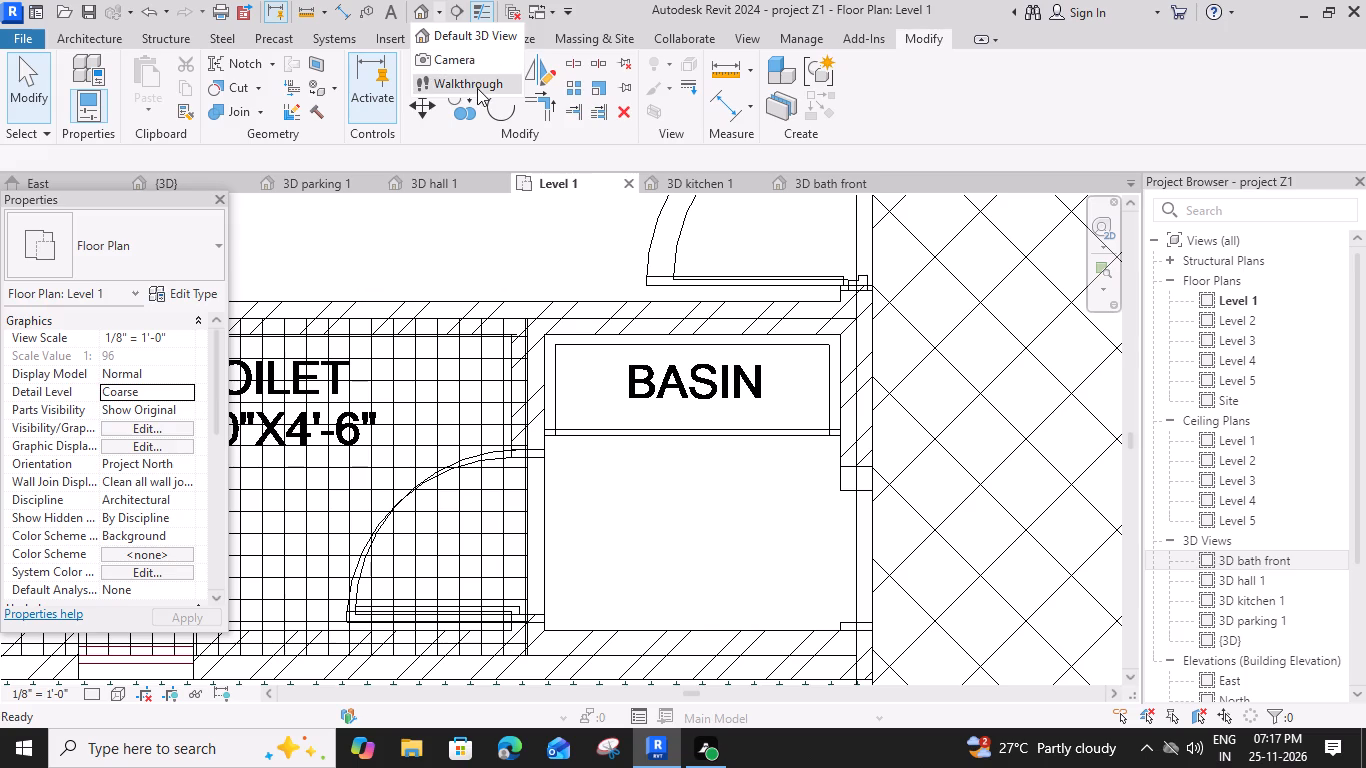
{"action": "left_click", "coordinate": [475, 55]}
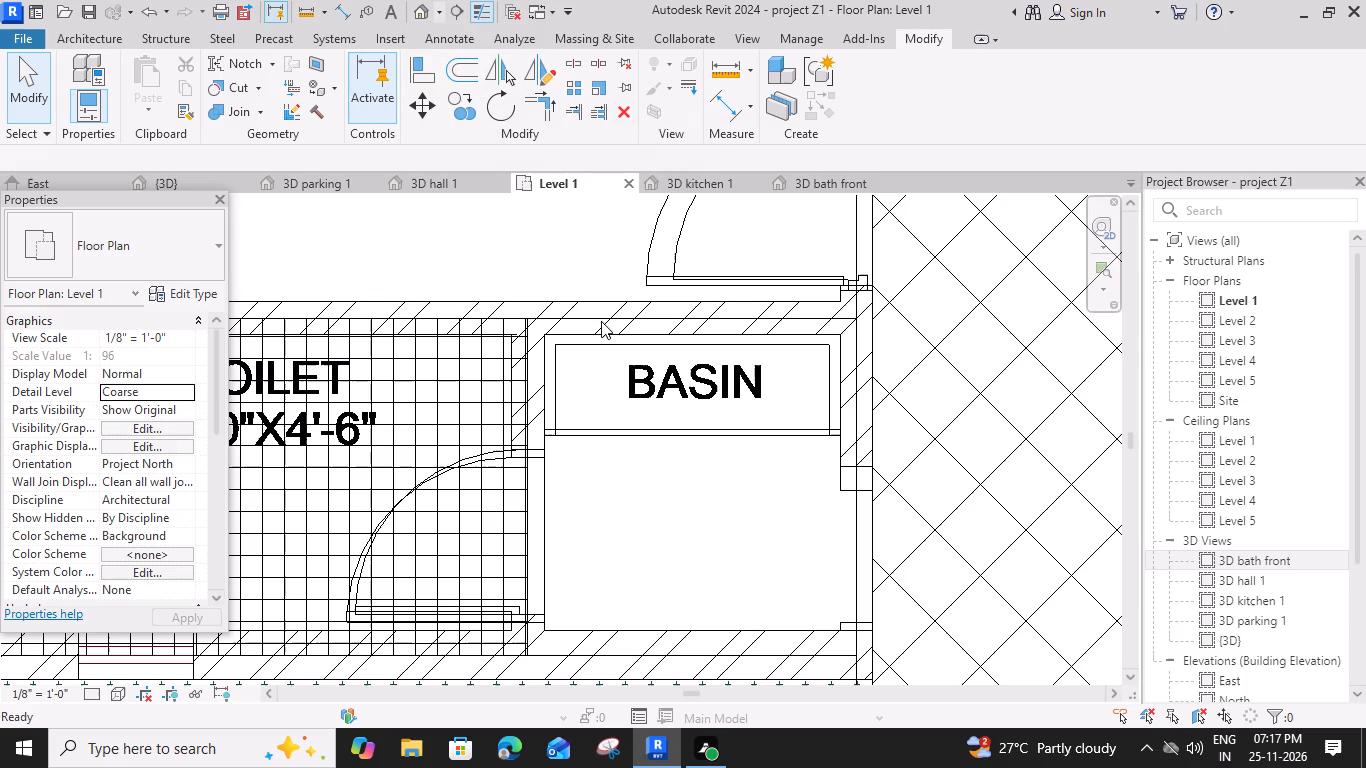
{"action": "scroll", "coordinate": [596, 396], "scroll_direction": "down", "scroll_amount": 10}
{"action": "middle_click_drag", "start_coordinate": [712, 285], "coordinate": [694, 578]}
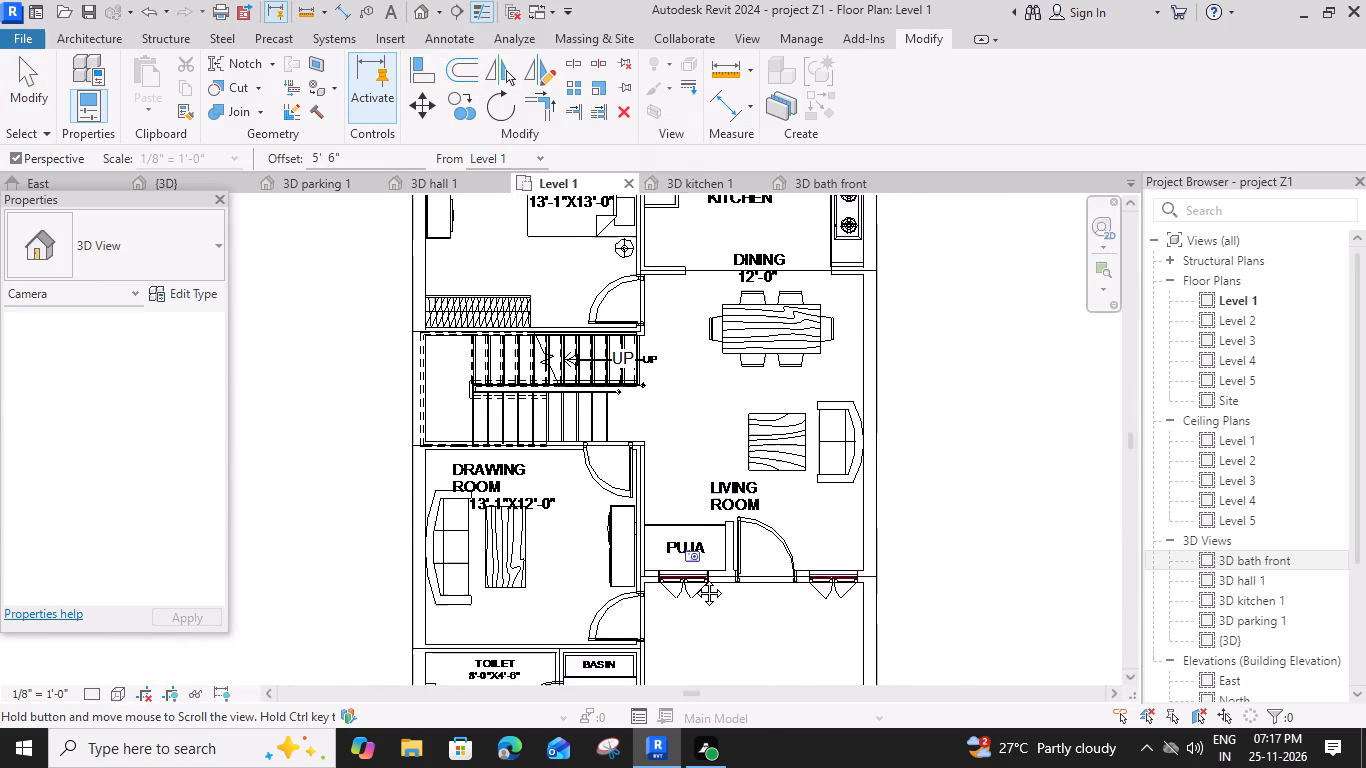
{"action": "middle_click_drag", "start_coordinate": [694, 578], "coordinate": [694, 577]}
{"action": "middle_click_drag", "start_coordinate": [690, 308], "coordinate": [631, 481]}
{"action": "scroll", "coordinate": [597, 312], "scroll_direction": "up", "scroll_amount": 3}
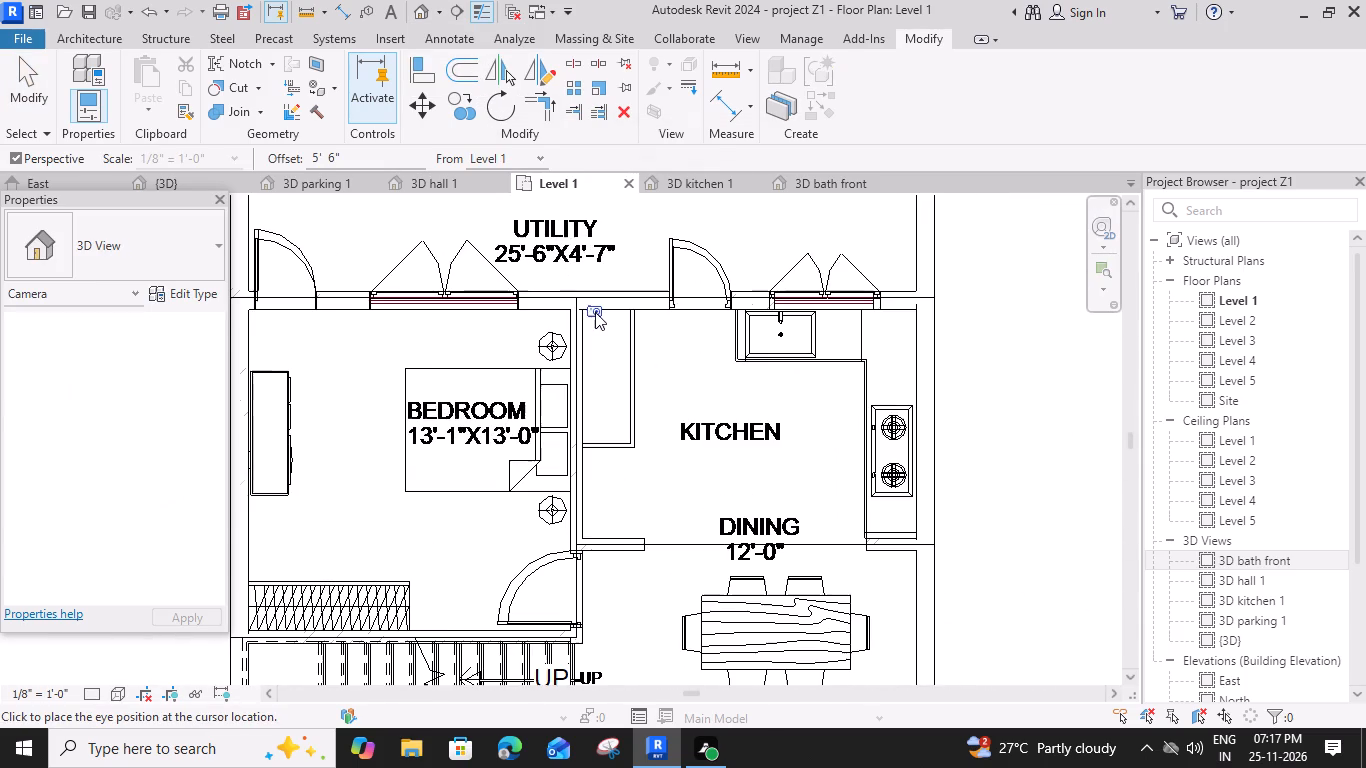
{"action": "left_click", "coordinate": [590, 315]}
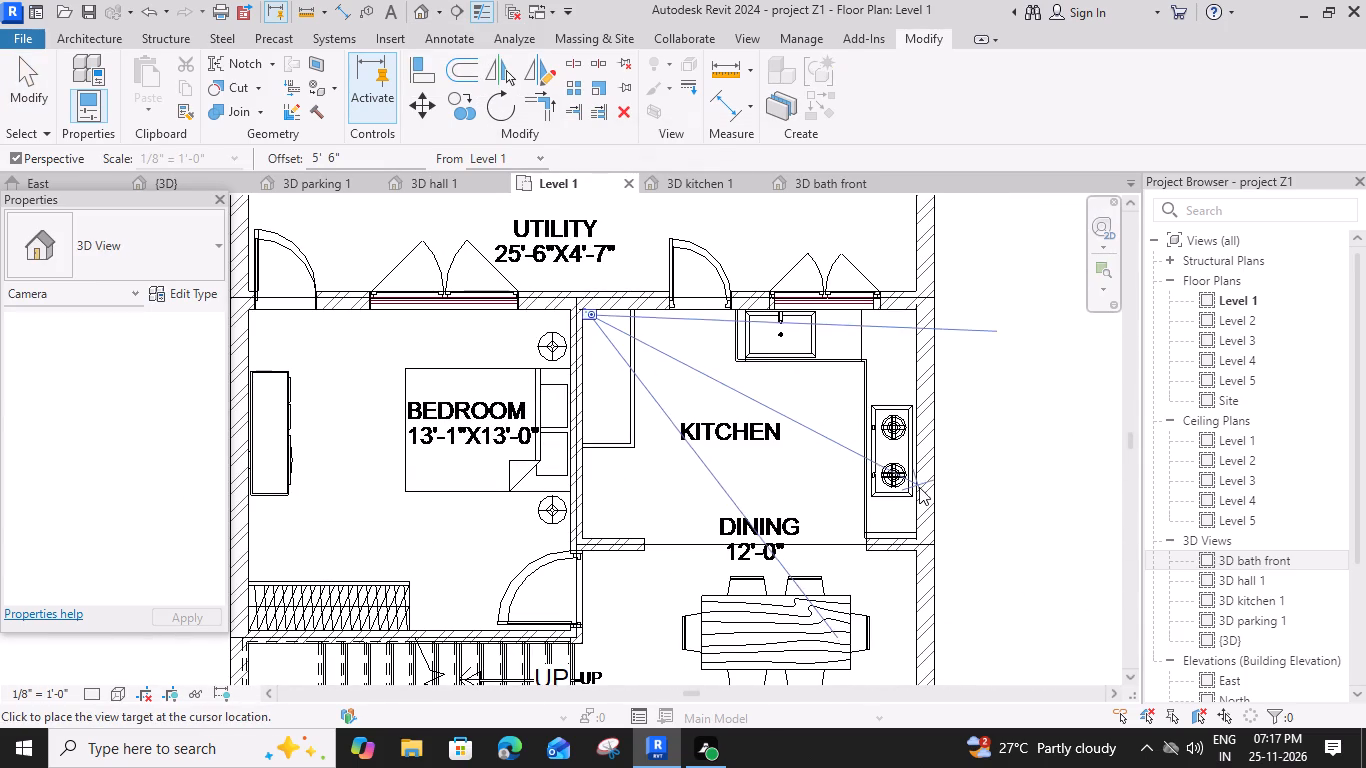
{"action": "left_click", "coordinate": [961, 554]}
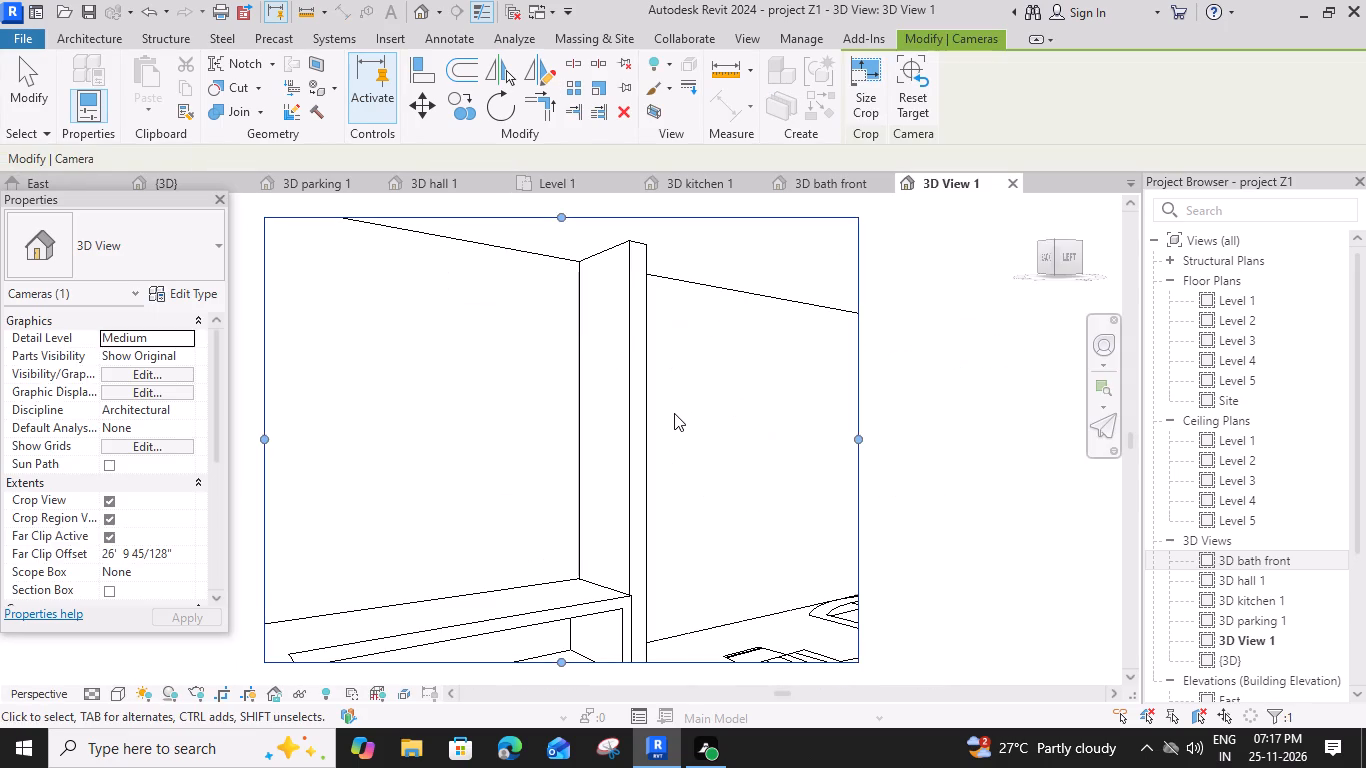
Widen the new camera view's crop region on both sides and extend it downward to take in the counters, floor and far window.
{"action": "scroll", "coordinate": [673, 415], "scroll_direction": "down", "scroll_amount": 4}
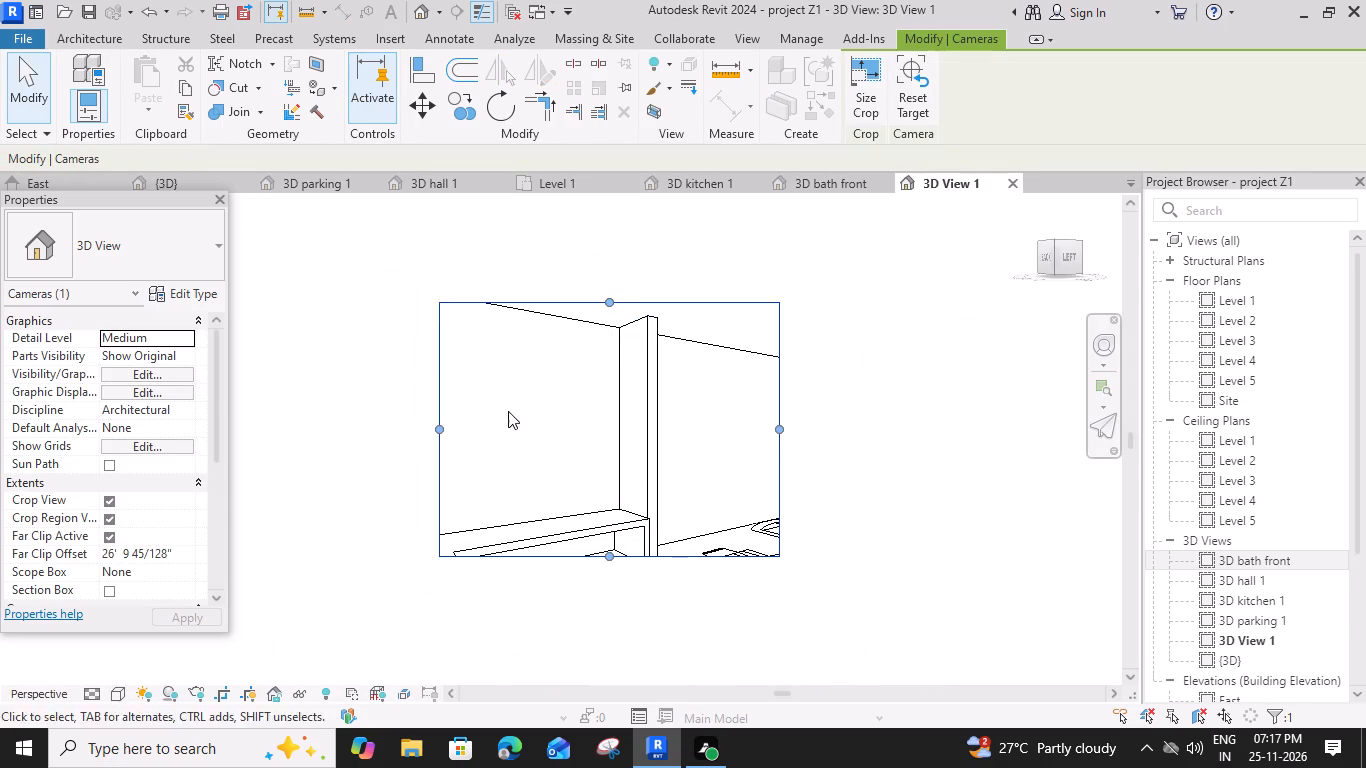
{"action": "left_click_drag", "start_coordinate": [436, 425], "coordinate": [339, 446]}
{"action": "middle_click_drag", "start_coordinate": [516, 416], "coordinate": [694, 396]}
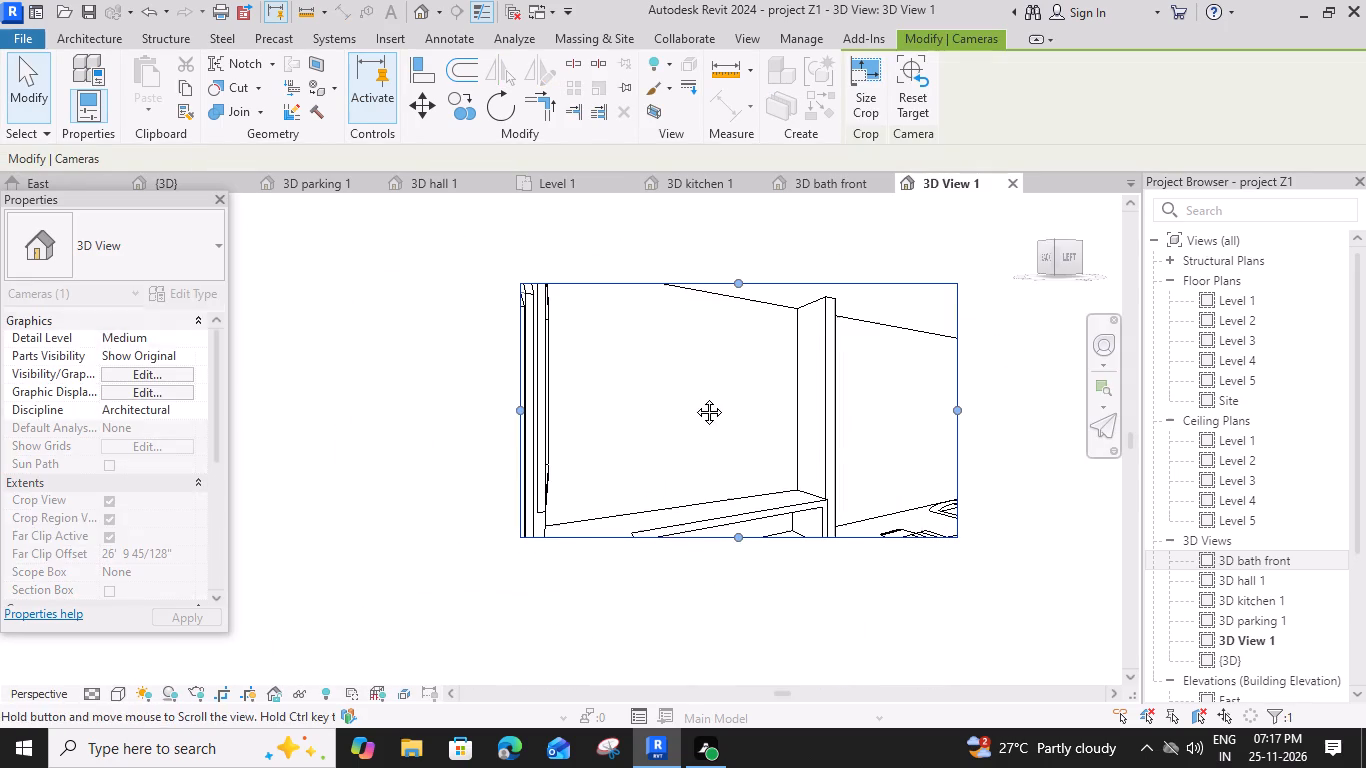
{"action": "left_click_drag", "start_coordinate": [740, 533], "coordinate": [735, 622]}
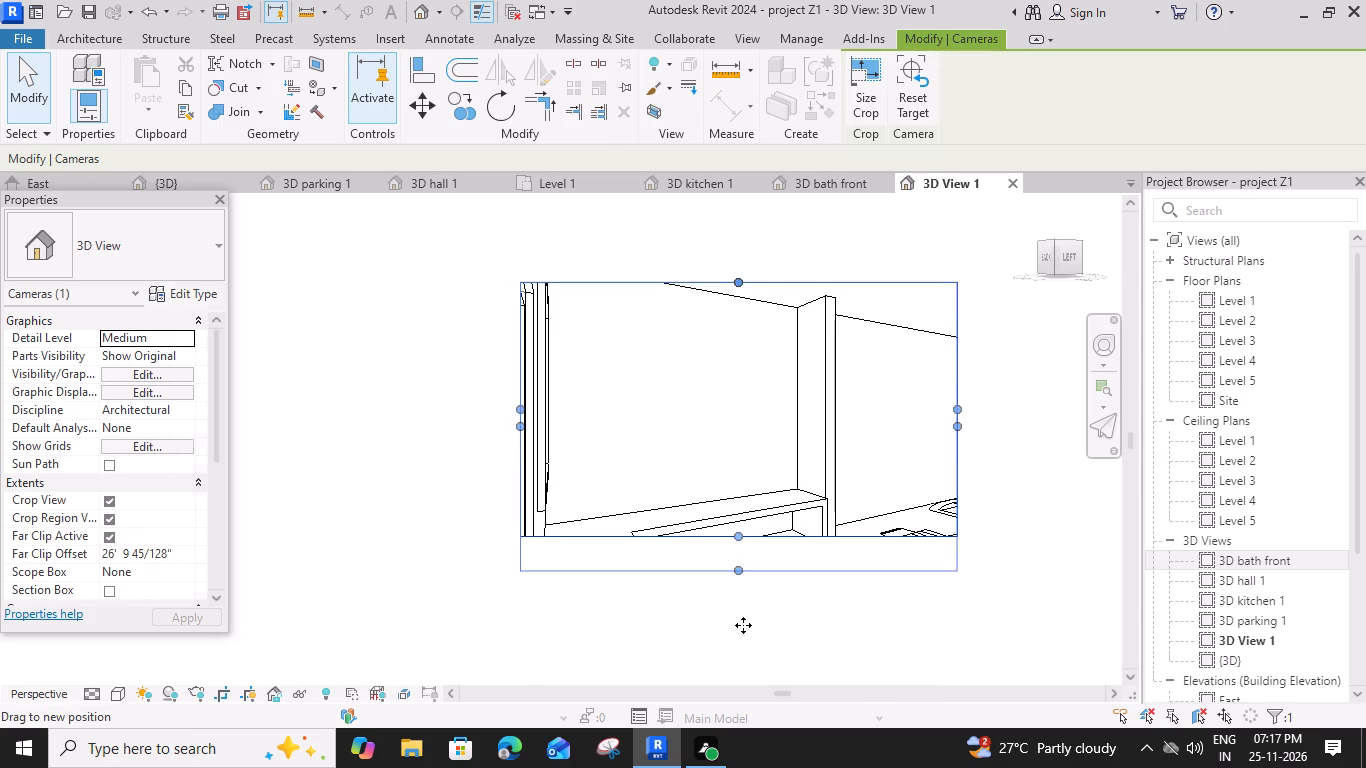
{"action": "middle_click_drag", "start_coordinate": [719, 450], "coordinate": [652, 386]}
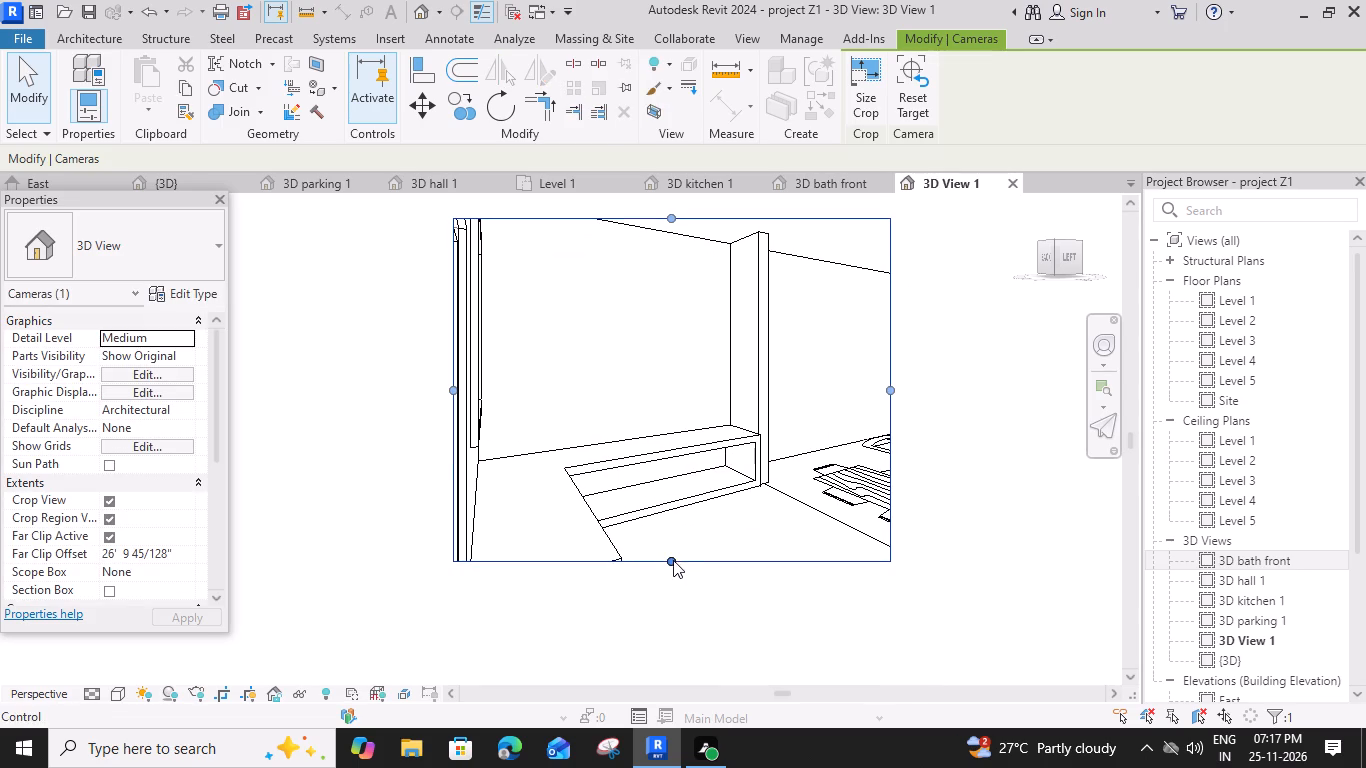
{"action": "left_click_drag", "start_coordinate": [673, 560], "coordinate": [685, 613]}
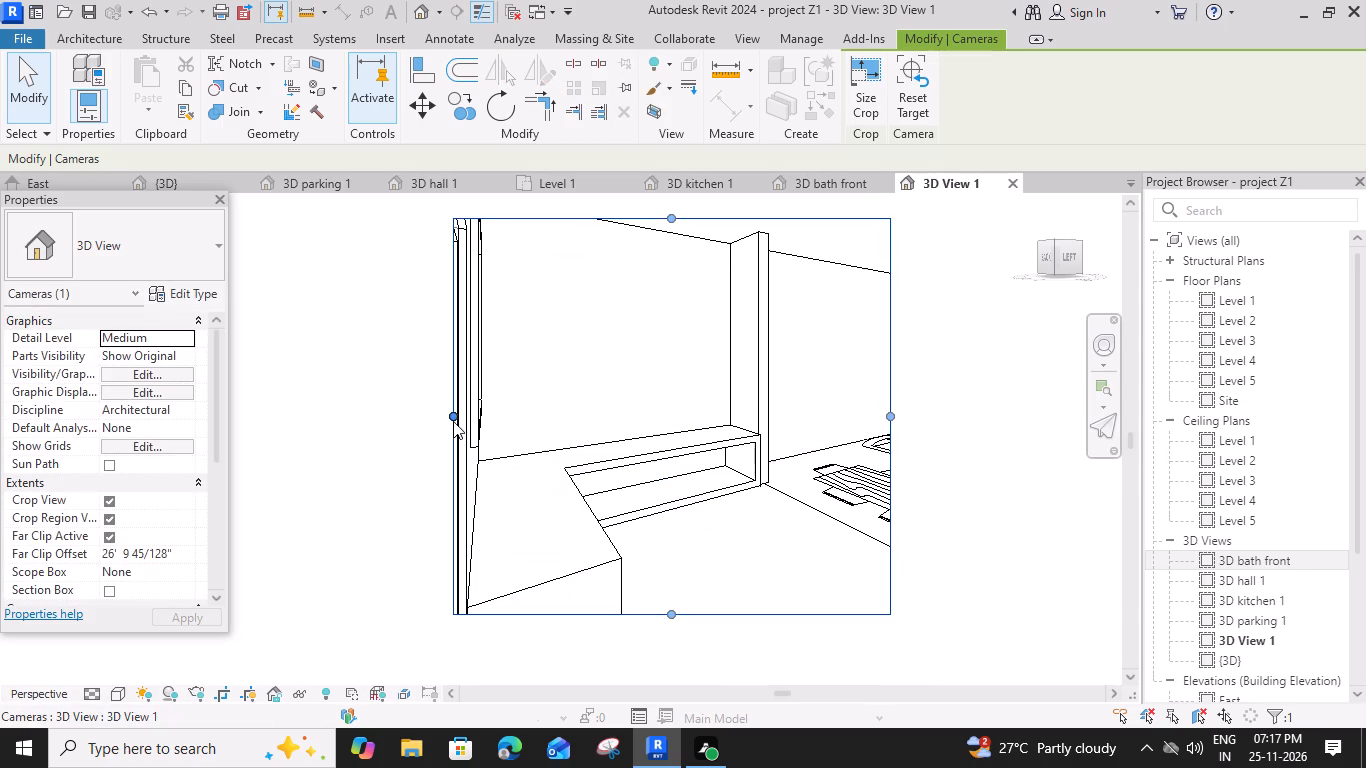
{"action": "left_click_drag", "start_coordinate": [451, 416], "coordinate": [396, 439]}
{"action": "left_click_drag", "start_coordinate": [892, 418], "coordinate": [983, 431]}
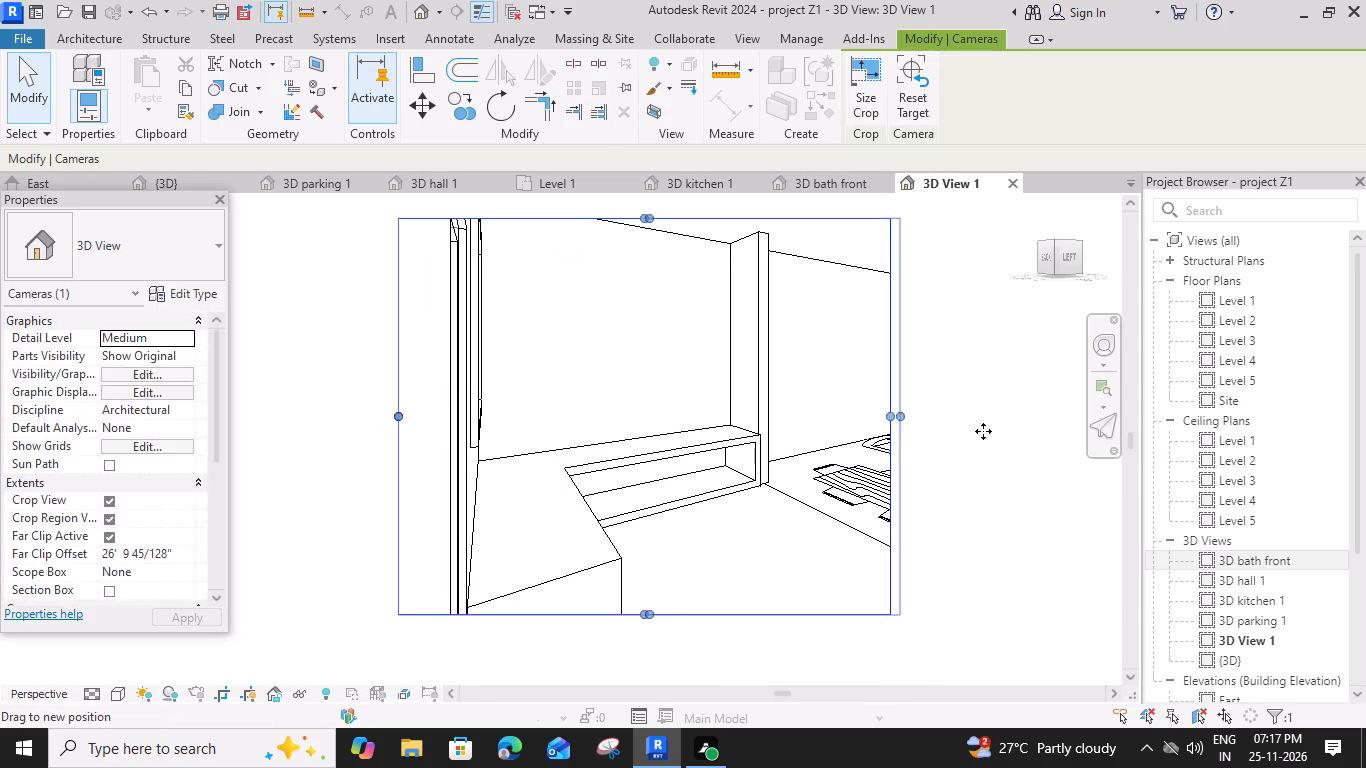
{"action": "left_click_drag", "start_coordinate": [983, 431], "coordinate": [998, 434]}
{"action": "scroll", "coordinate": [815, 421], "scroll_direction": "down", "scroll_amount": 3}
{"action": "middle_click_drag", "start_coordinate": [762, 419], "coordinate": [780, 415]}
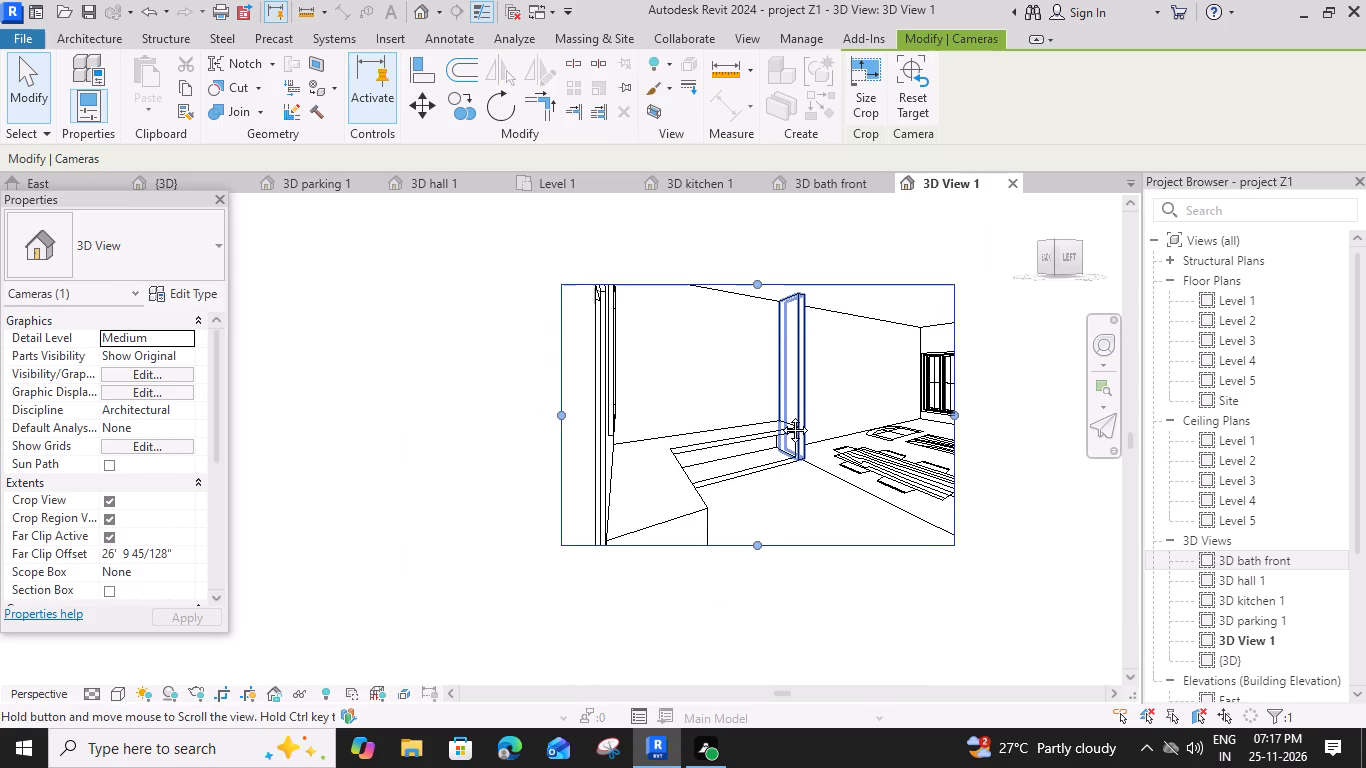
{"action": "middle_click_drag", "start_coordinate": [780, 415], "coordinate": [755, 406]}
Set the new camera view's visual style to Realistic.
{"action": "left_click", "coordinate": [120, 687]}
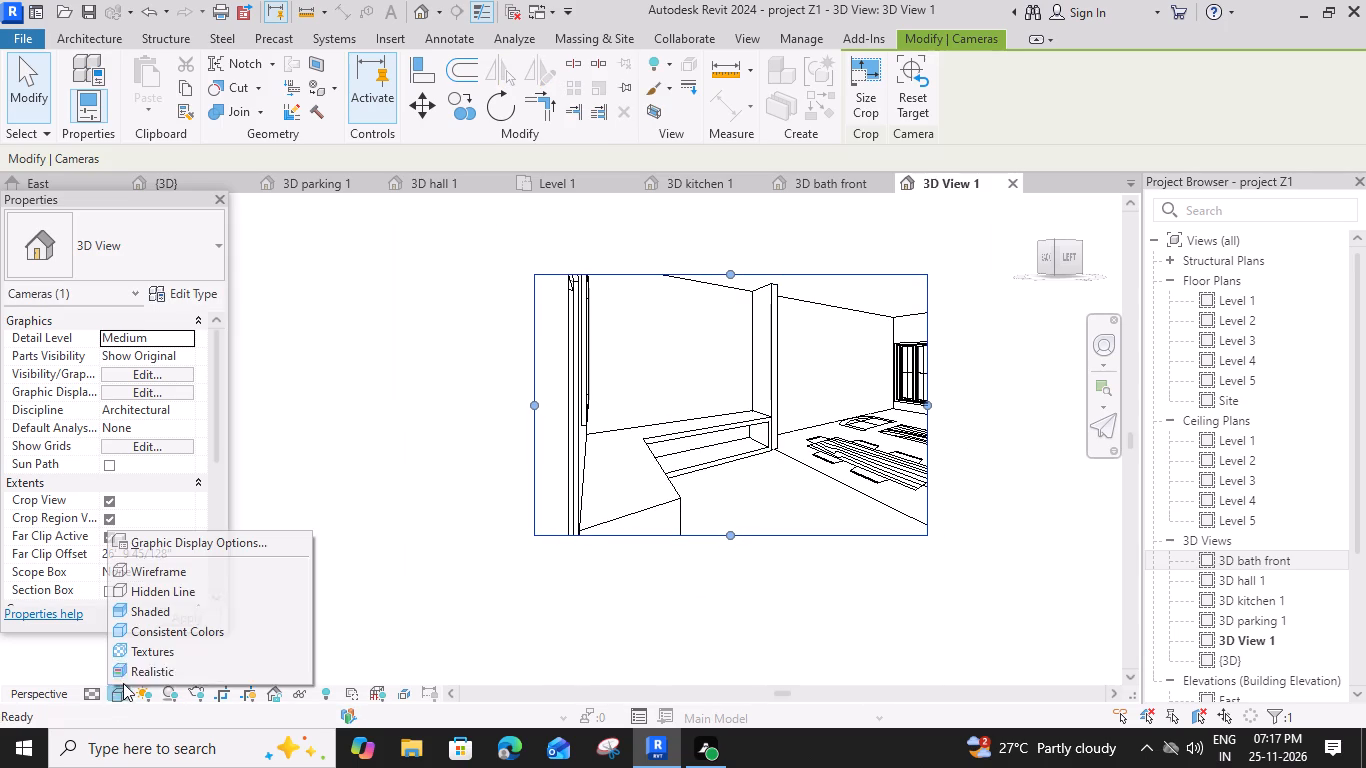
{"action": "left_click", "coordinate": [142, 664]}
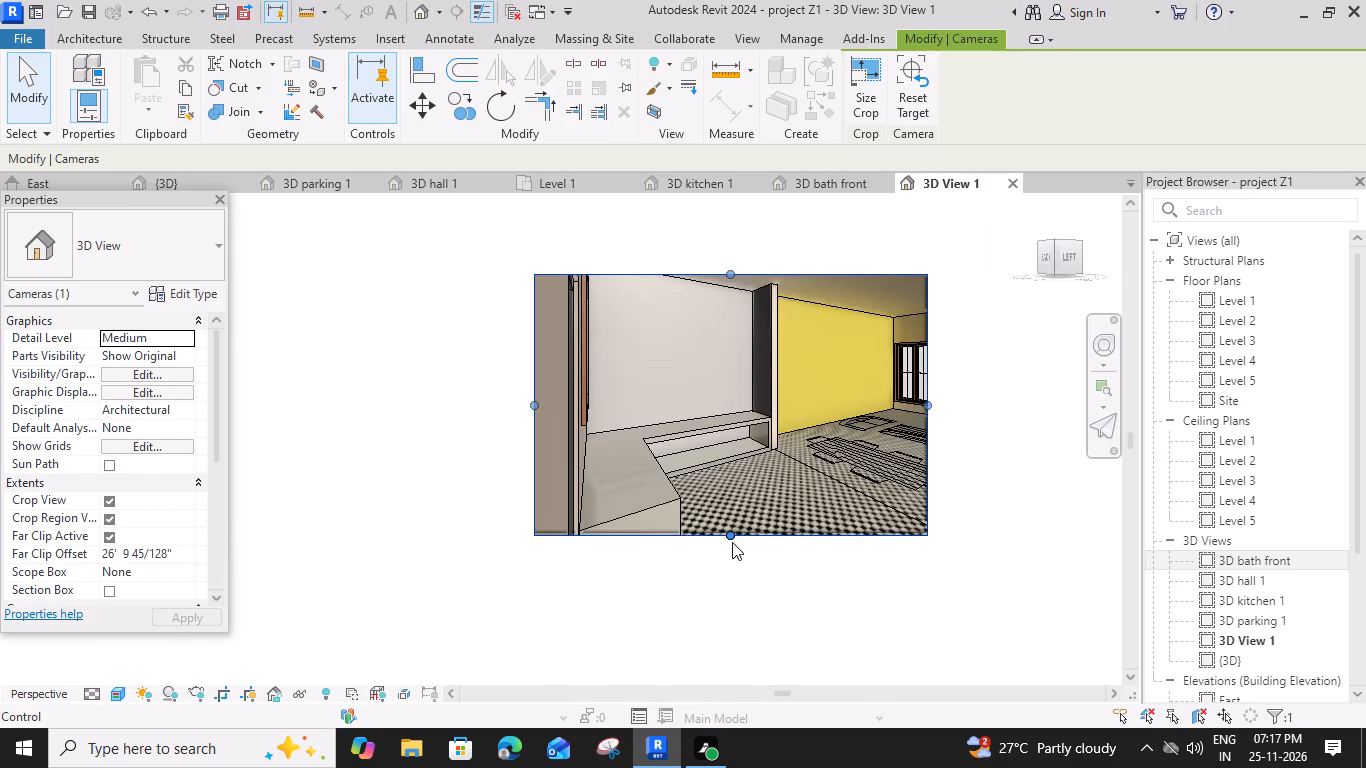
Extend the camera view's crop region slightly further down over the tiled floor and deselect it.
{"action": "left_click_drag", "start_coordinate": [731, 537], "coordinate": [731, 553]}
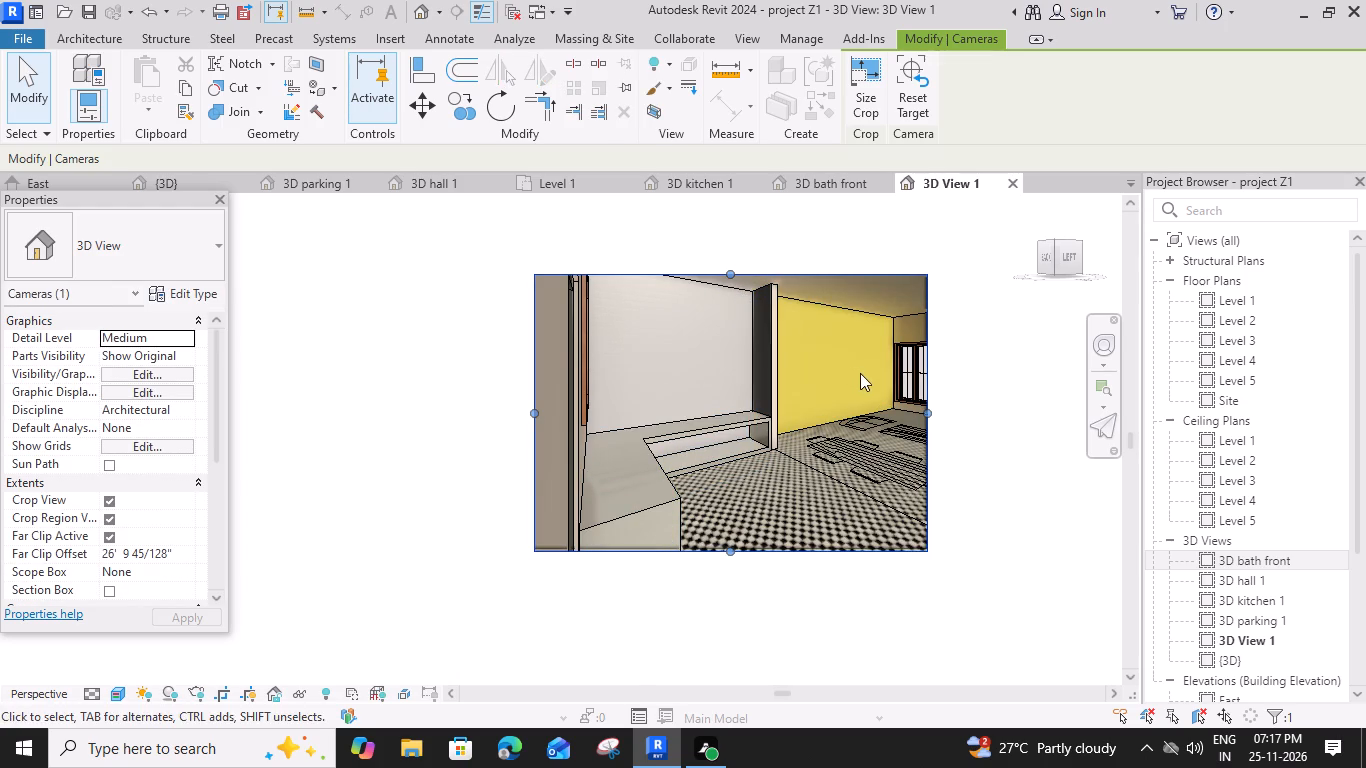
{"action": "middle_click_drag", "start_coordinate": [739, 465], "coordinate": [737, 464]}
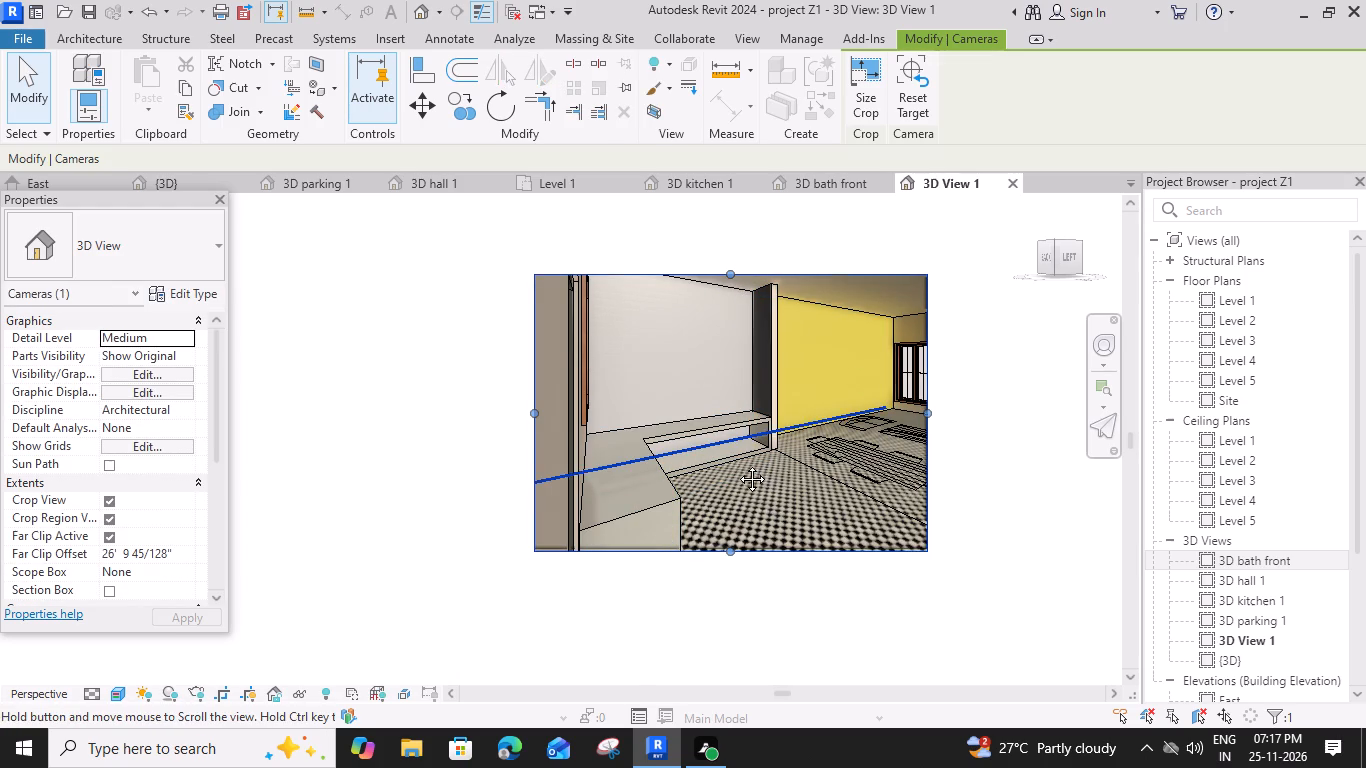
{"action": "middle_click_drag", "start_coordinate": [737, 464], "coordinate": [698, 457]}
{"action": "left_click", "coordinate": [928, 406]}
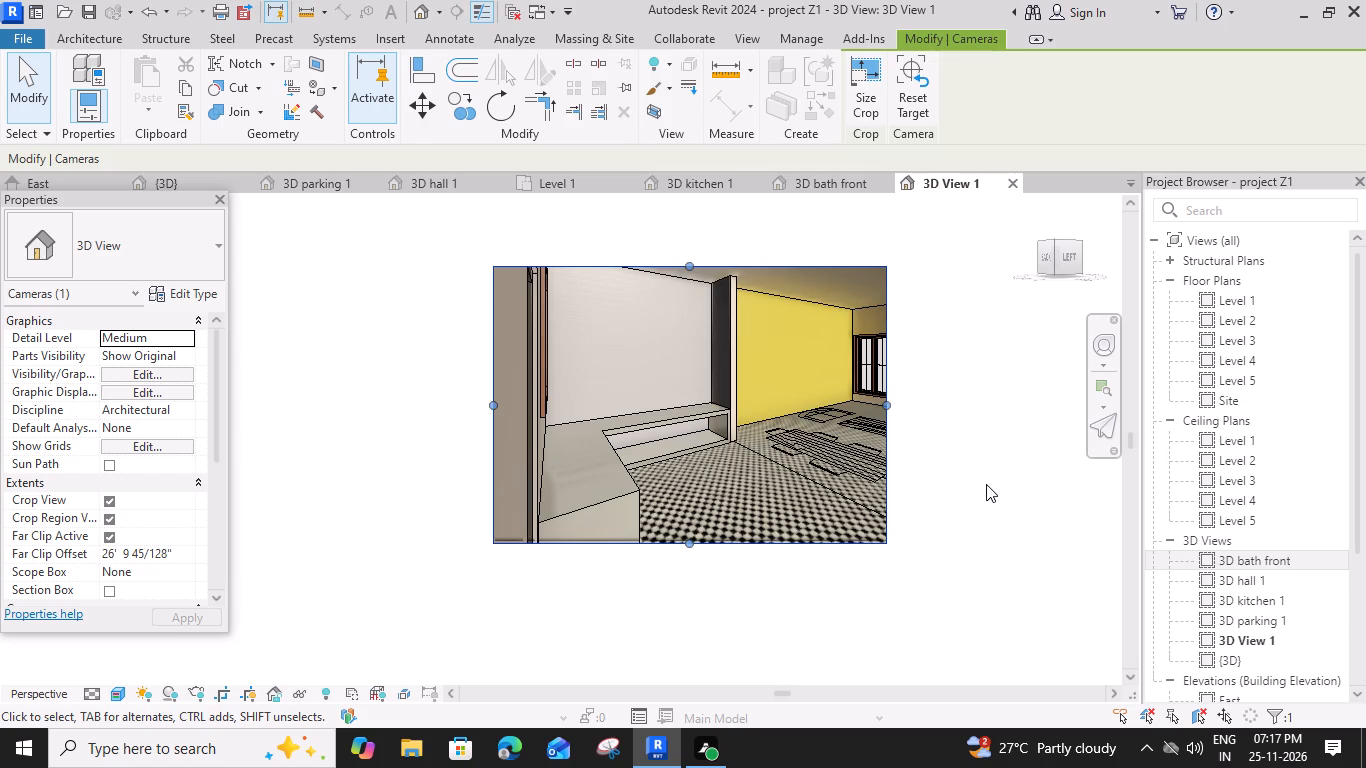
Rename the new camera view, 3D View 1, as 3D kitchen 2.
{"action": "left_click", "coordinate": [1266, 641]}
{"action": "right_click", "coordinate": [1266, 641]}
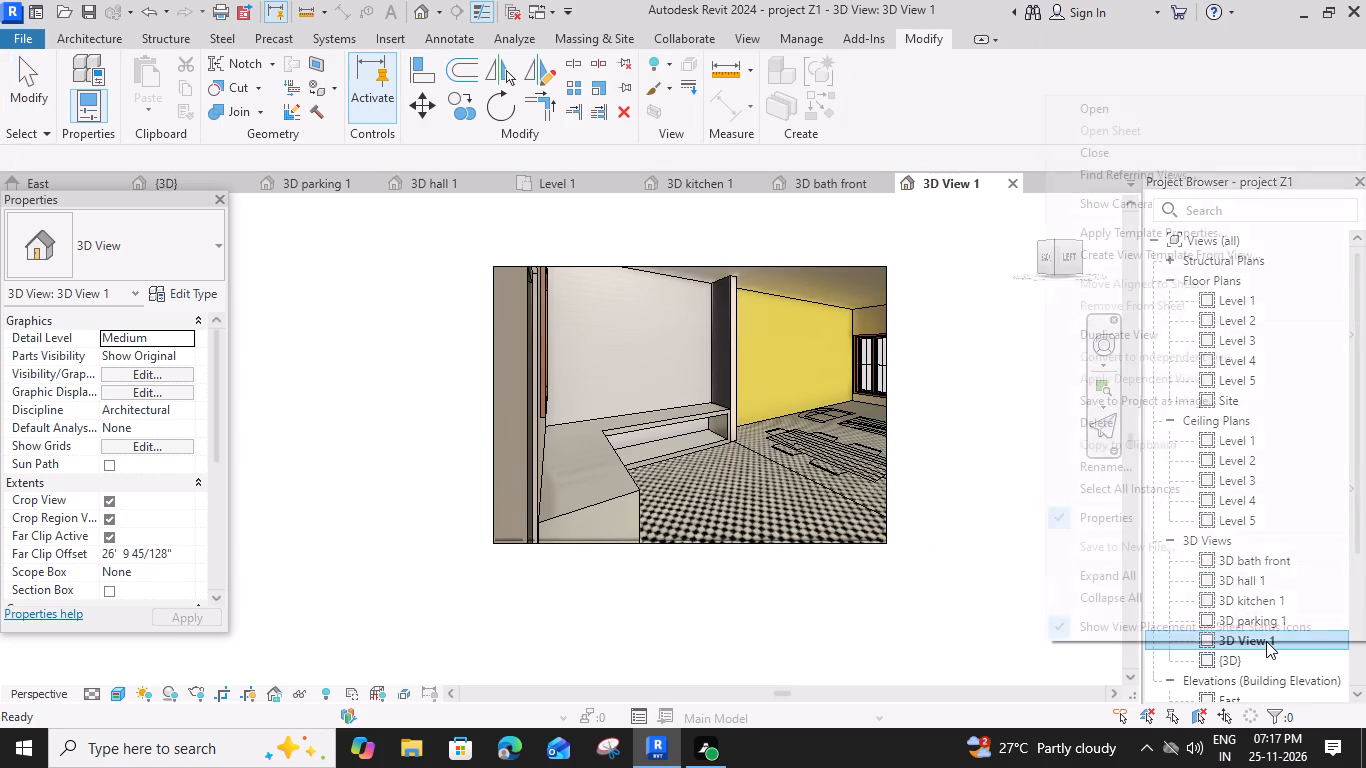
{"action": "left_click", "coordinate": [1170, 470]}
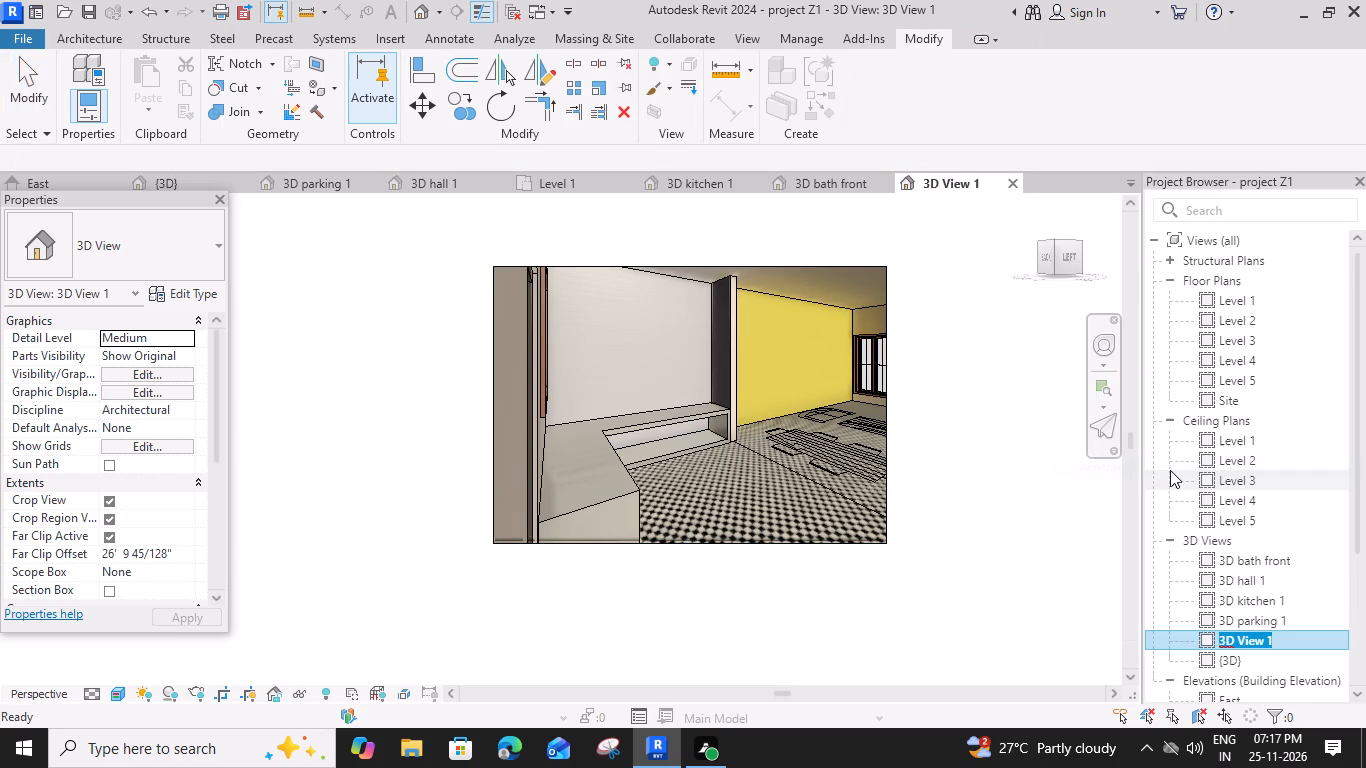
{"action": "left_click", "coordinate": [1295, 632]}
{"action": "left_click_drag", "start_coordinate": [1291, 641], "coordinate": [1280, 644]}
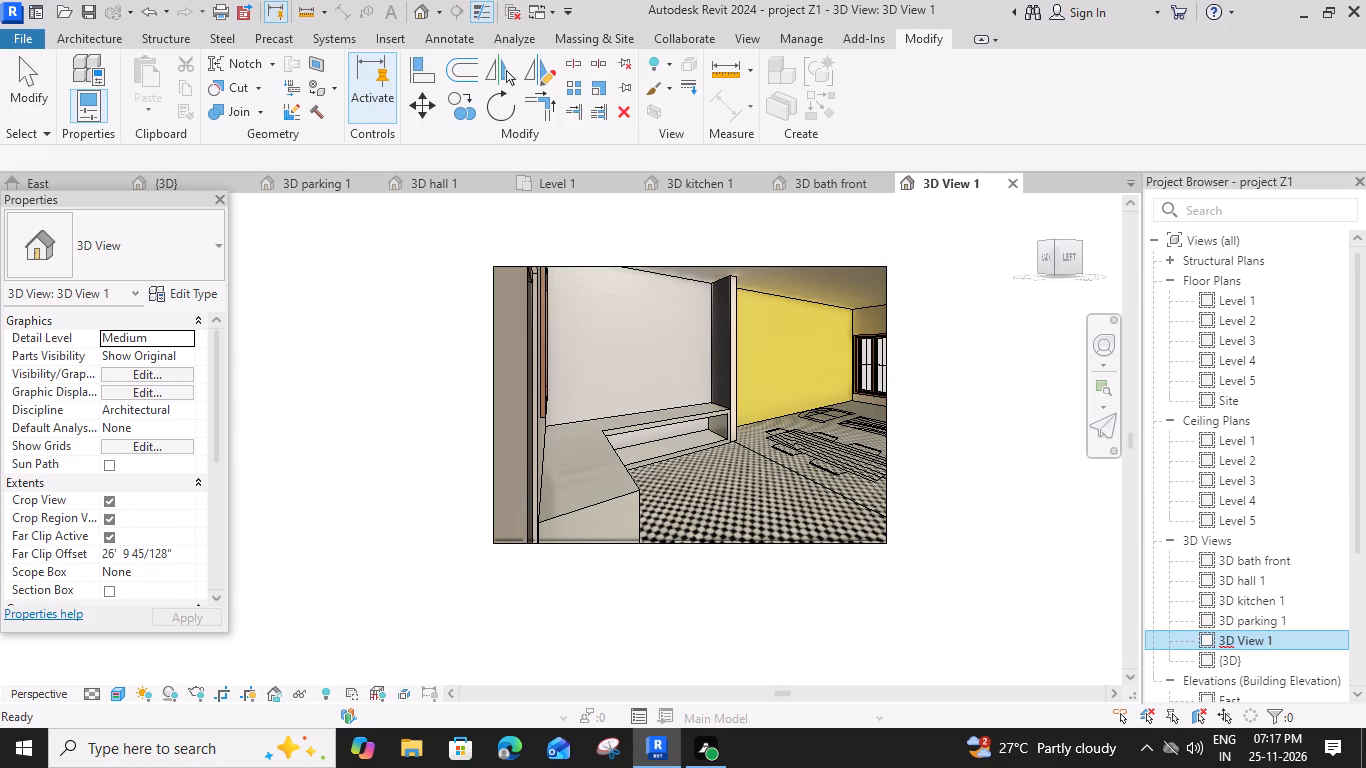
{"action": "left_click_drag", "start_coordinate": [1280, 644], "coordinate": [1237, 646]}
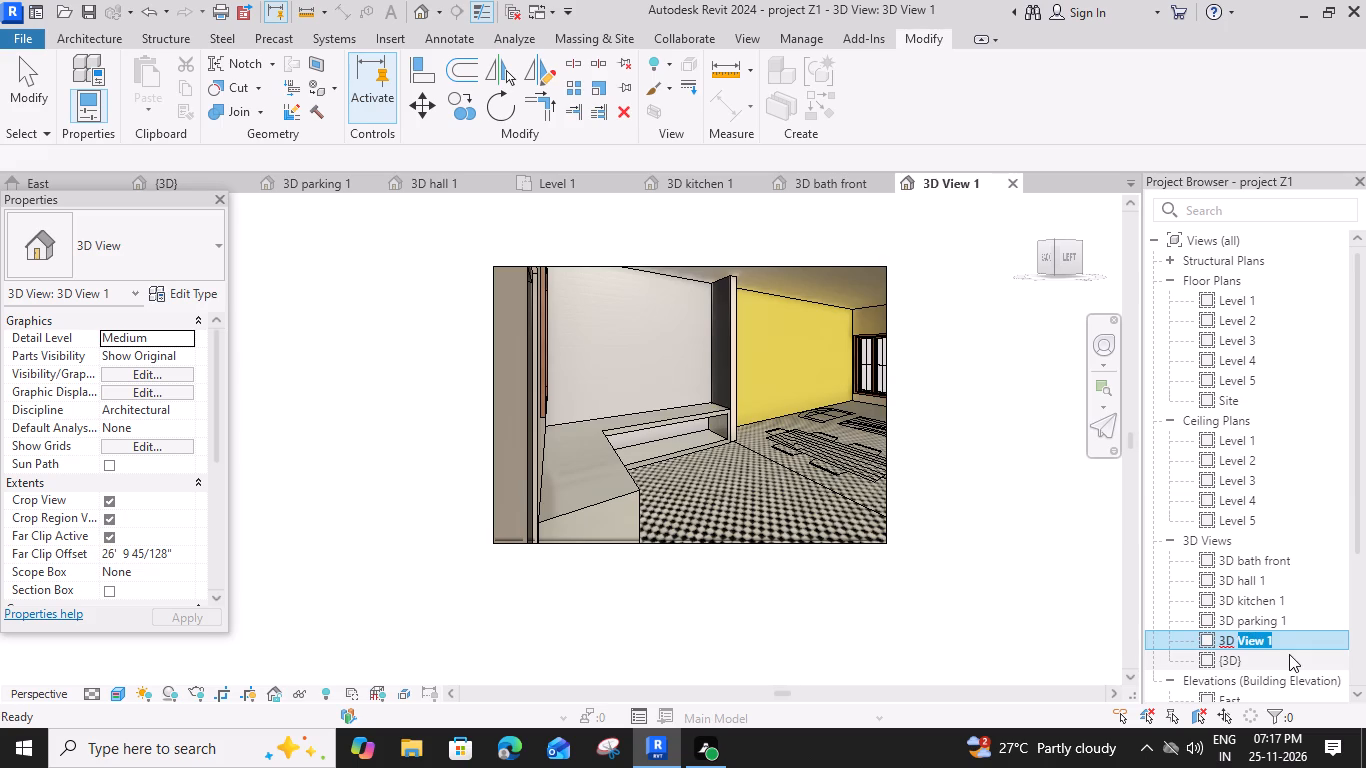
{"action": "type", "text": "kitchen"}
{"action": "key", "text": "space"}
{"action": "type", "text": "2"}
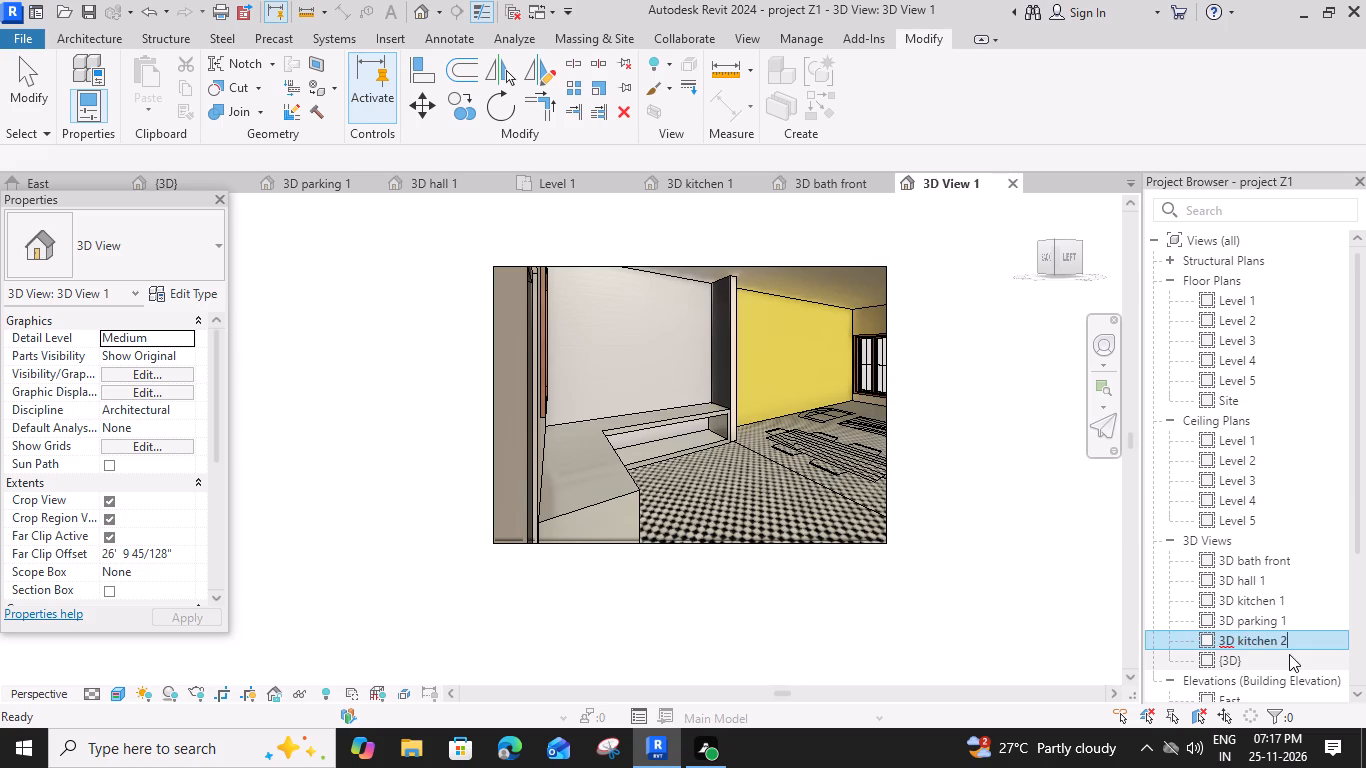
{"action": "key", "text": "Return"}
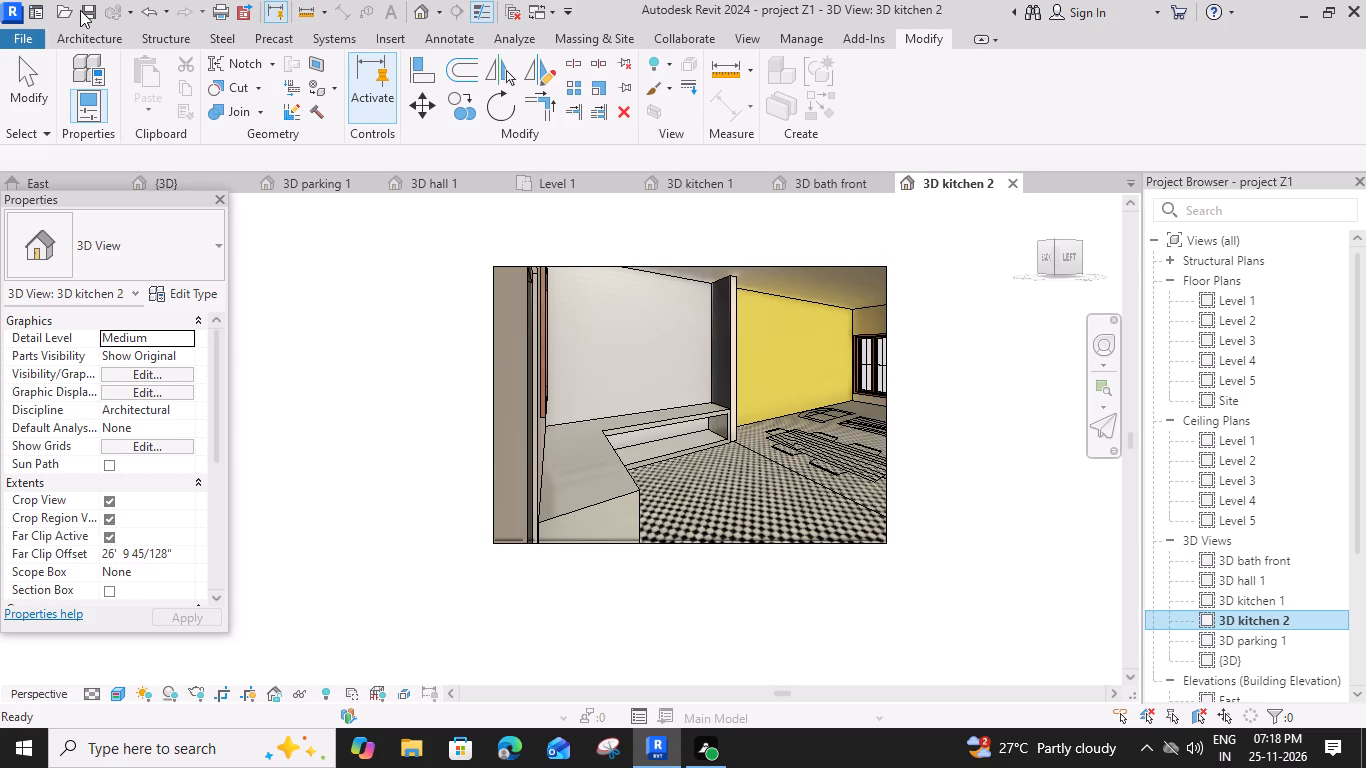
Return to the Level 1 floor plan with the bedroom and kitchen in view.
{"action": "left_click", "coordinate": [85, 41]}
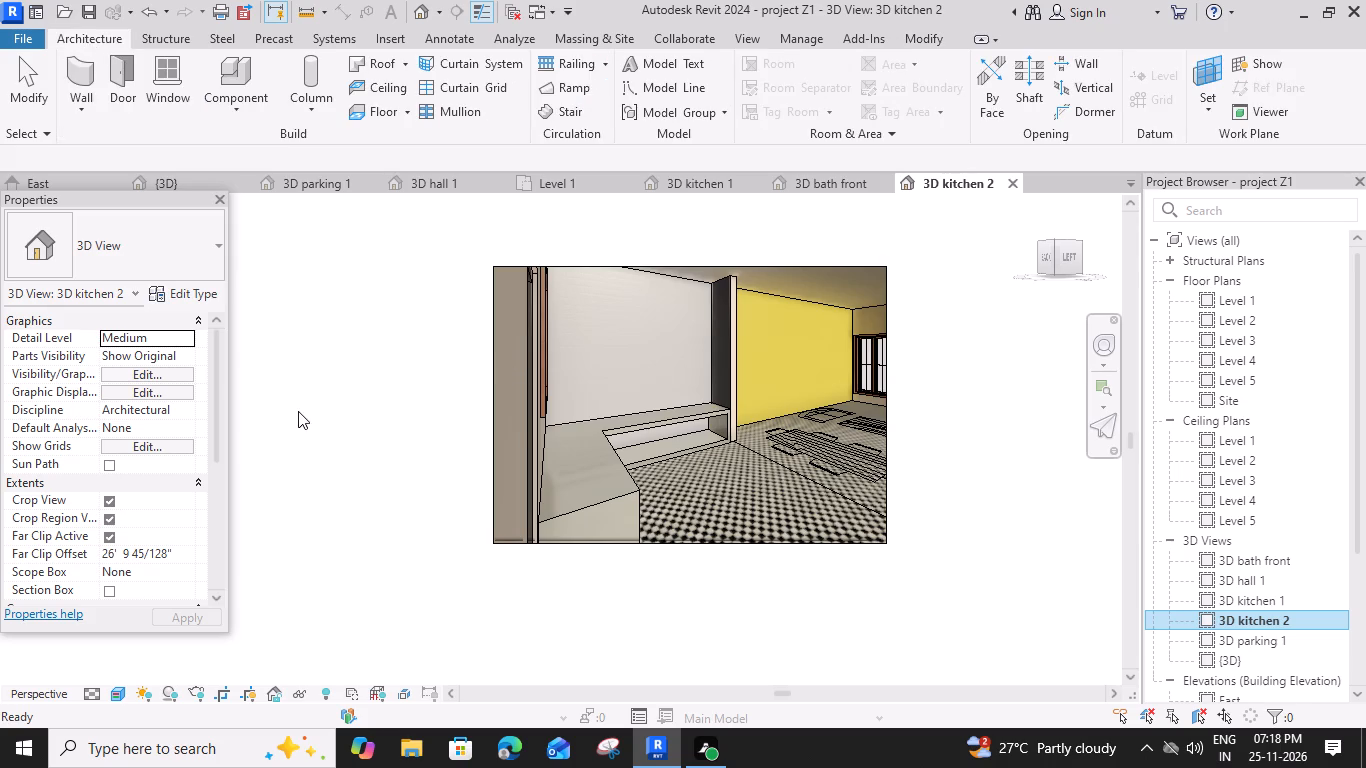
{"action": "left_click", "coordinate": [553, 179]}
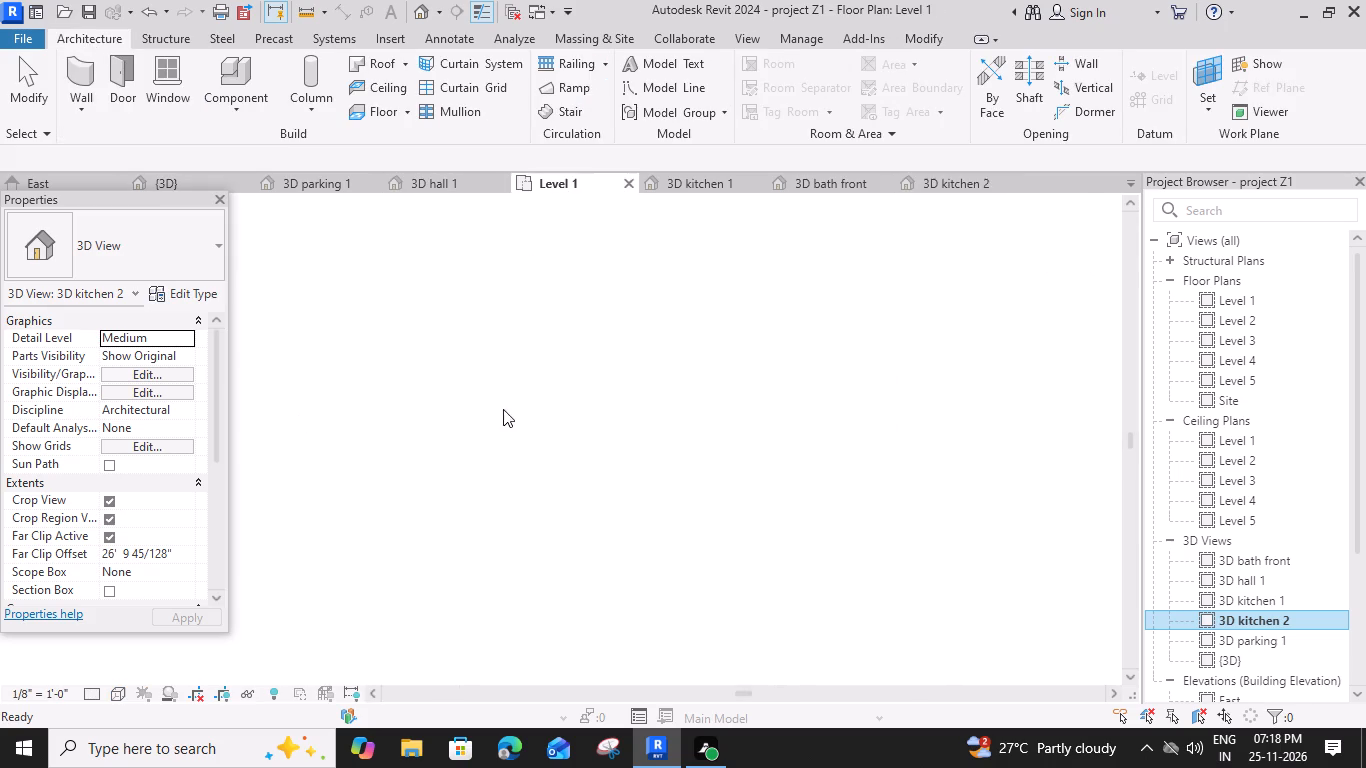
{"action": "scroll", "coordinate": [506, 417], "scroll_direction": "down", "scroll_amount": 4}
{"action": "middle_click_drag", "start_coordinate": [476, 423], "coordinate": [530, 416]}
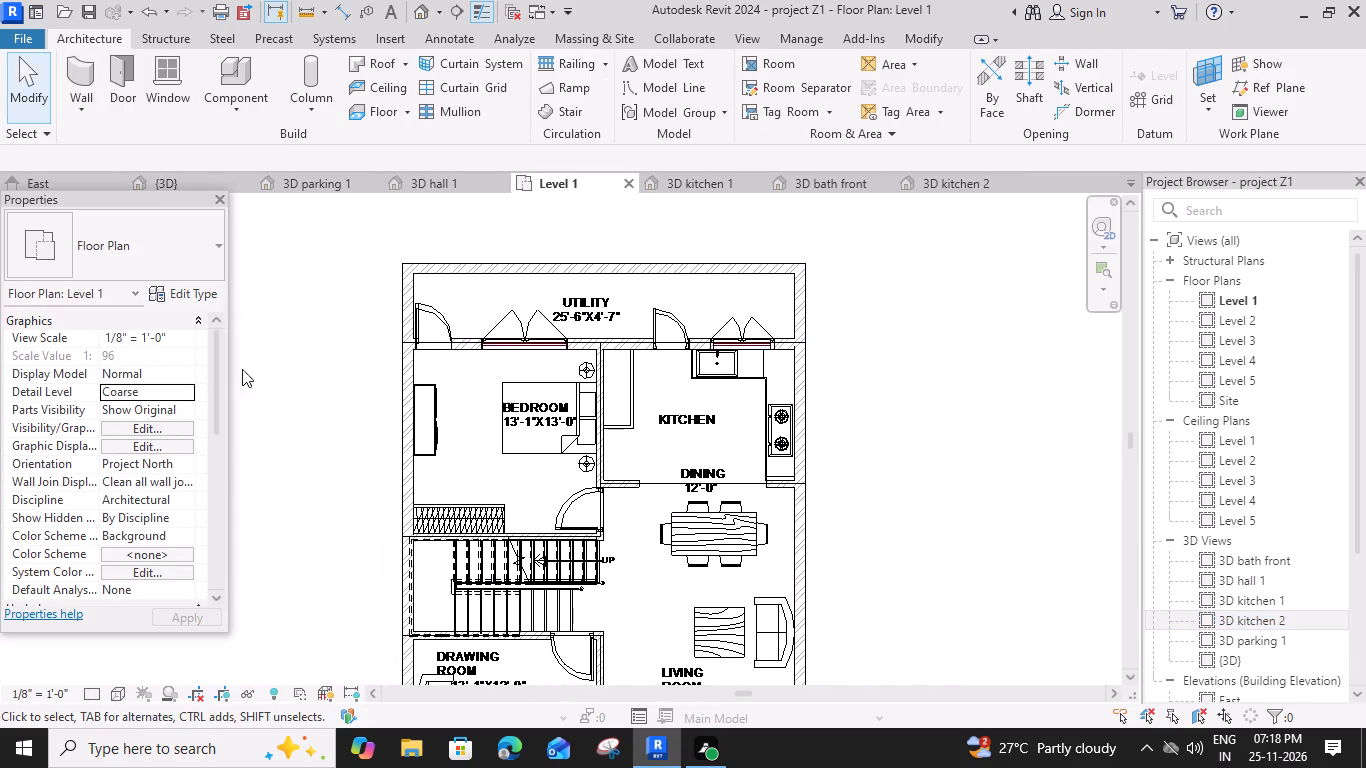
Preview the bed families in the UK library's Furniture > Beds folder and load Furniture_Bed_1 into the project.
{"action": "left_click", "coordinate": [789, 40]}
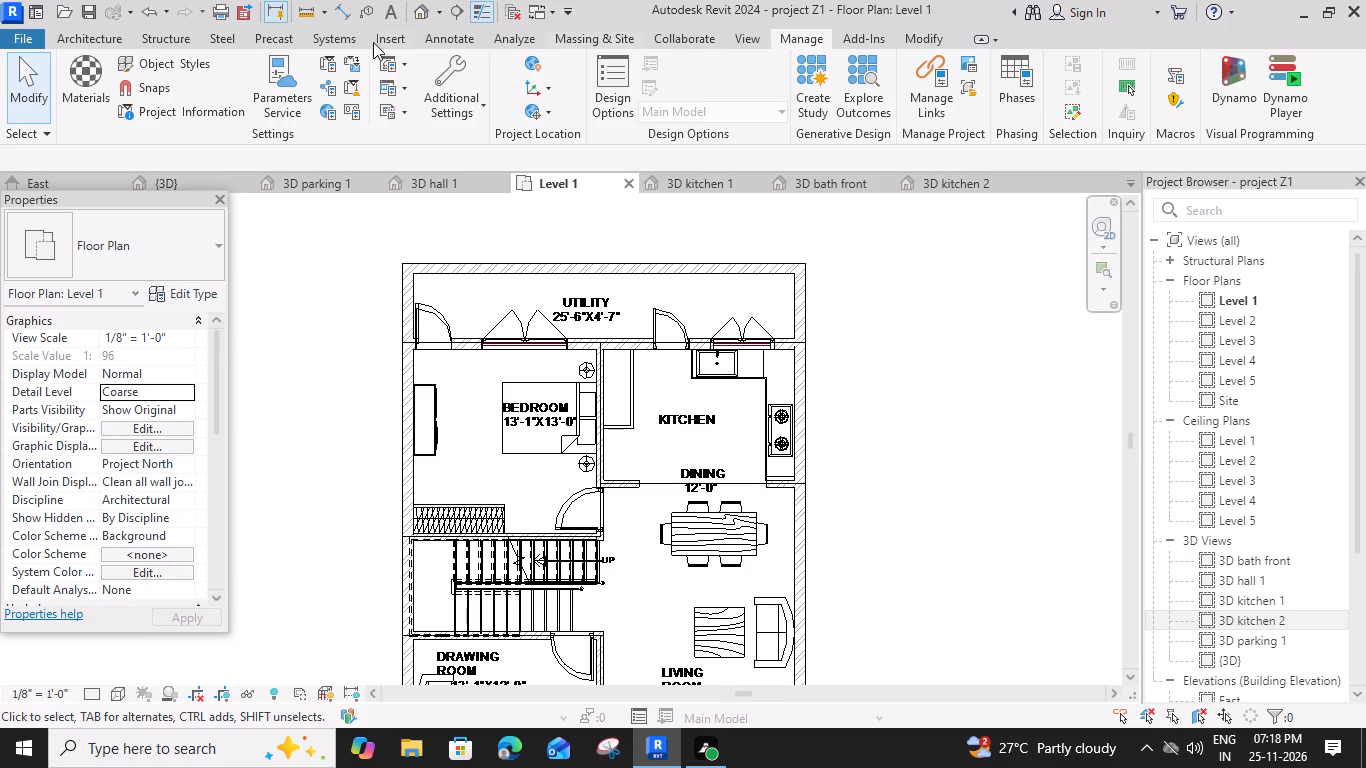
{"action": "left_click", "coordinate": [405, 32]}
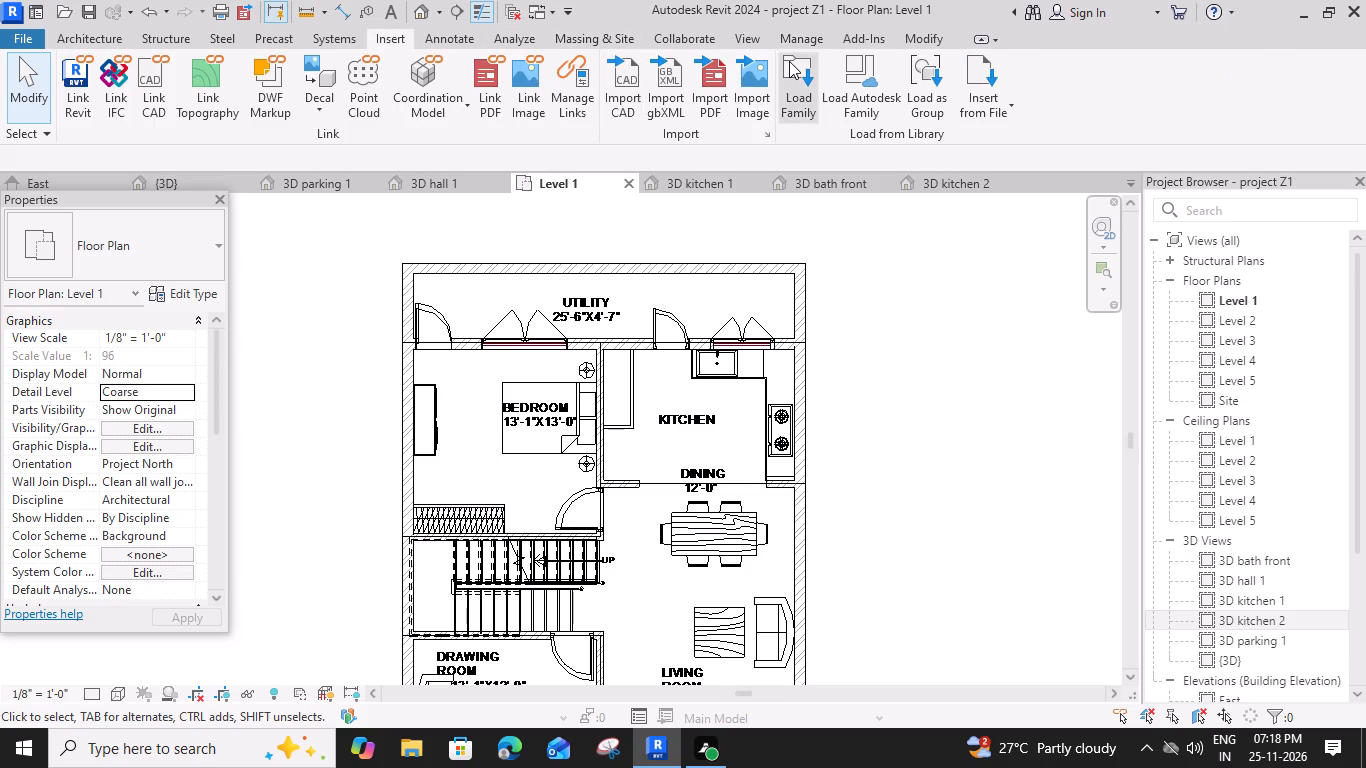
{"action": "left_click", "coordinate": [789, 61]}
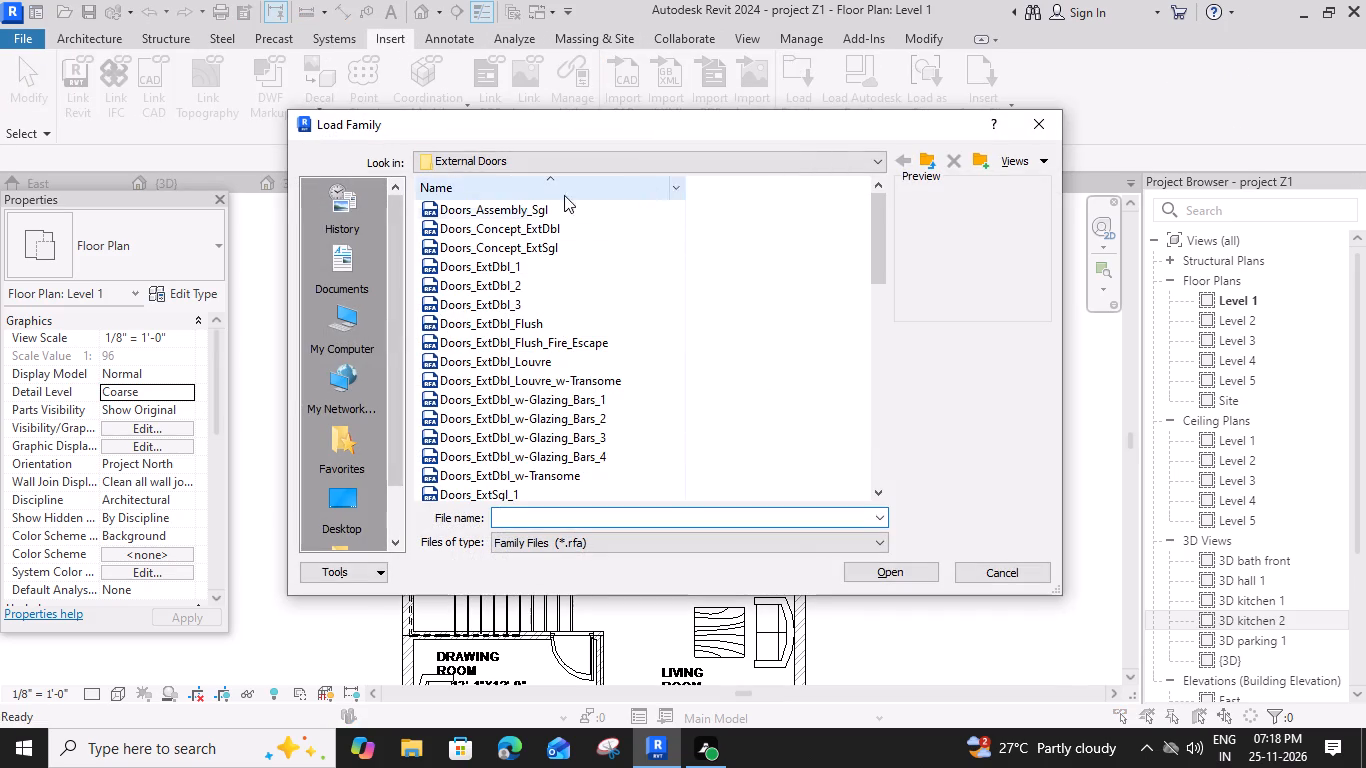
{"action": "left_click", "coordinate": [925, 161]}
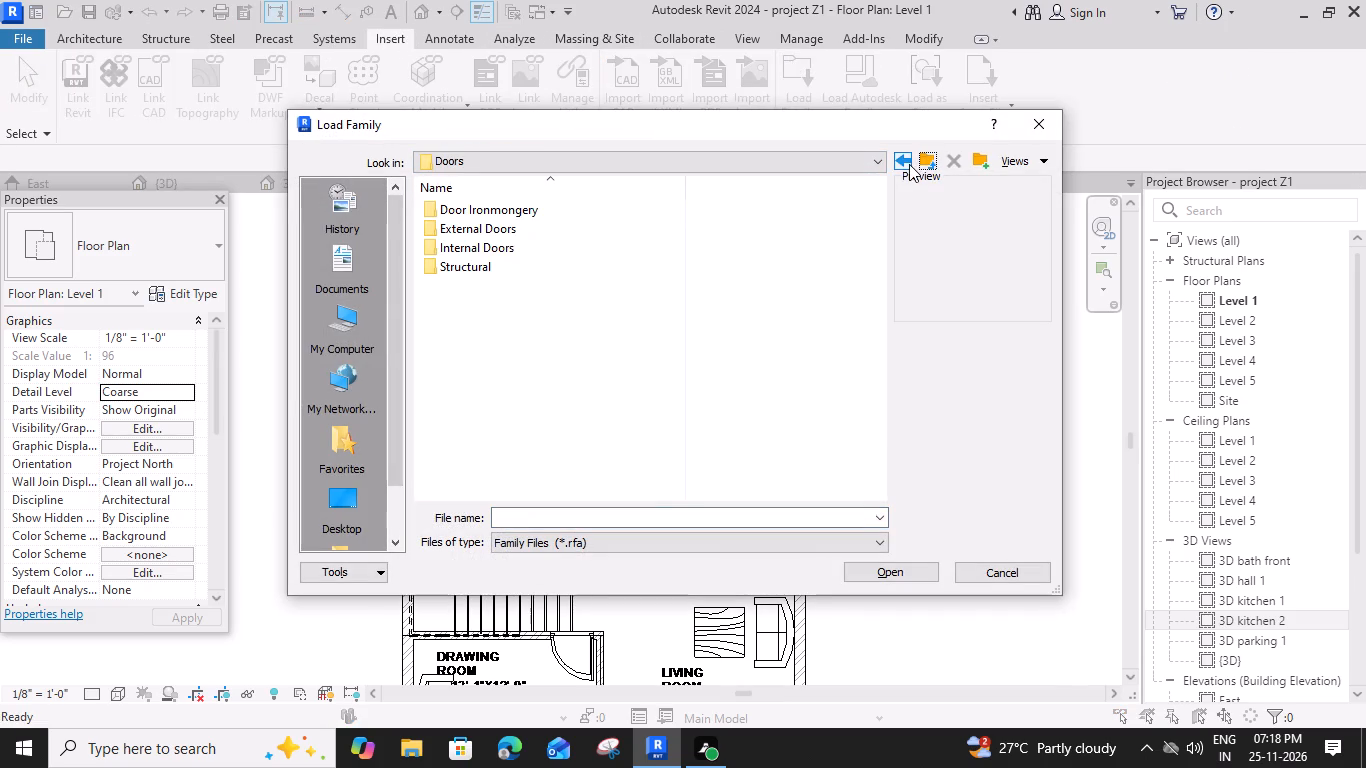
{"action": "left_click", "coordinate": [924, 165]}
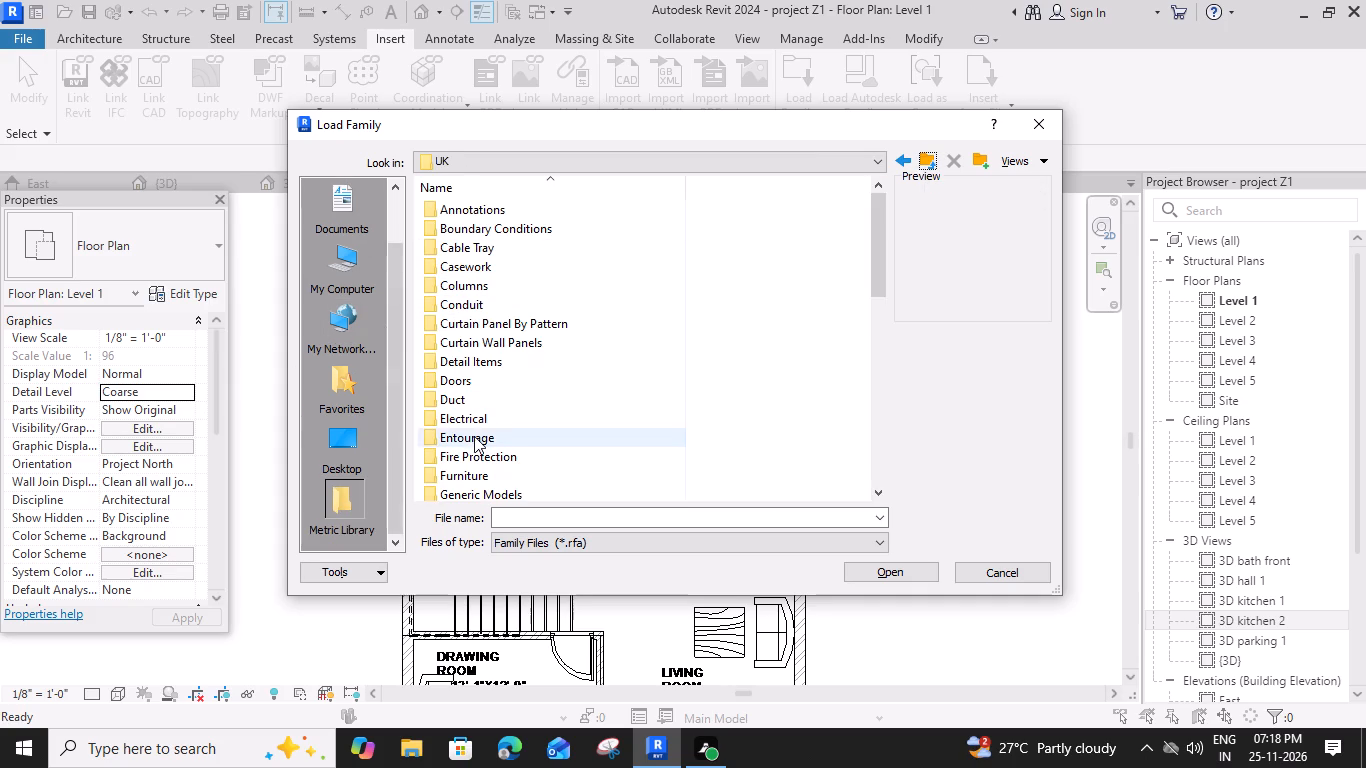
{"action": "left_click", "coordinate": [480, 478]}
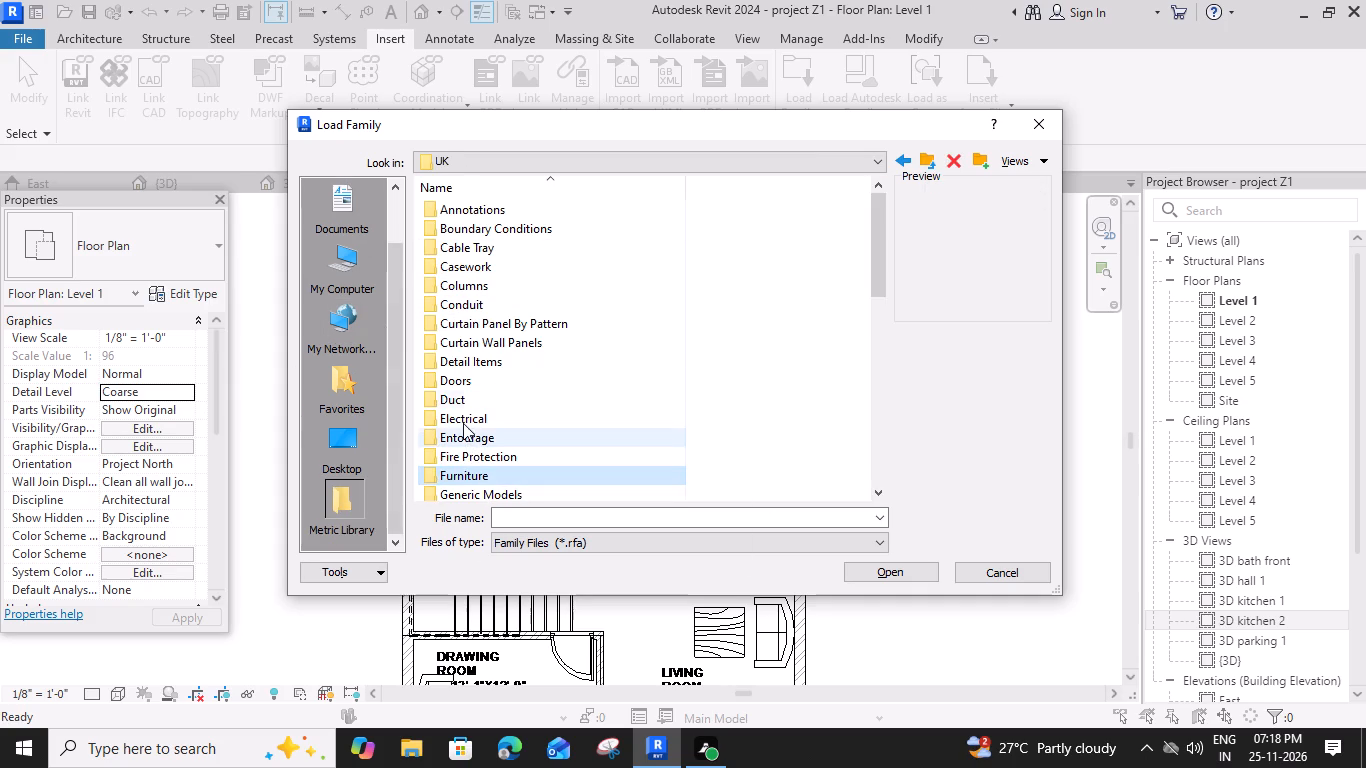
{"action": "double_click", "coordinate": [488, 473]}
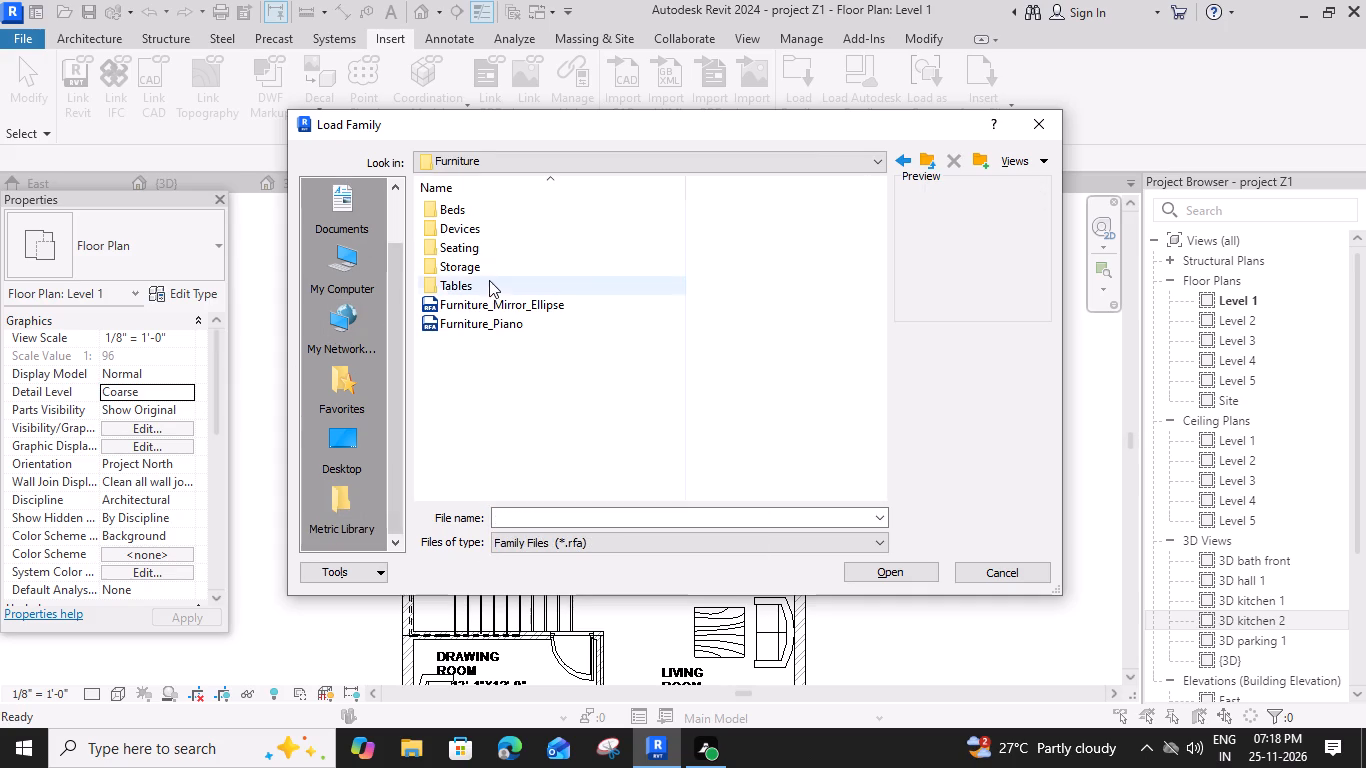
{"action": "double_click", "coordinate": [493, 212]}
{"action": "left_click", "coordinate": [493, 212]}
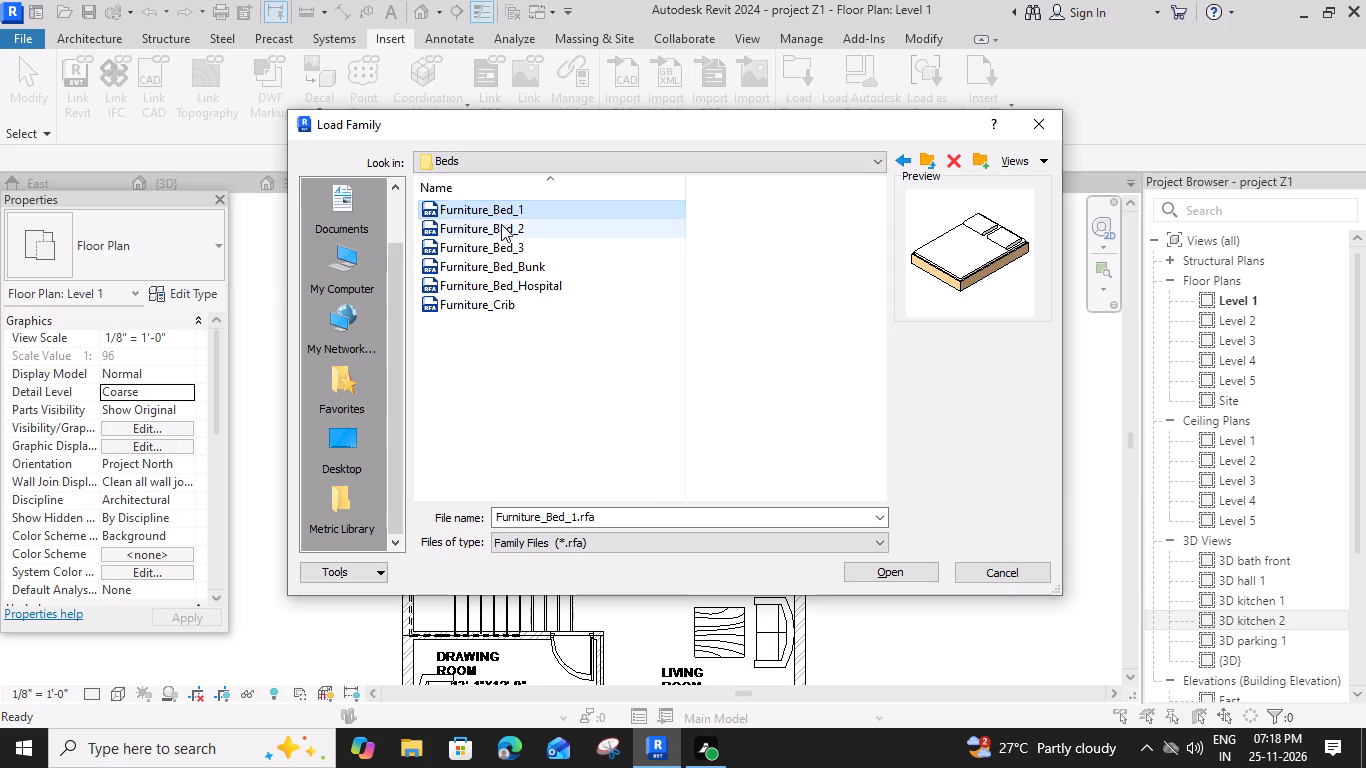
{"action": "left_click", "coordinate": [503, 228]}
{"action": "left_click", "coordinate": [510, 245]}
{"action": "left_click", "coordinate": [523, 267]}
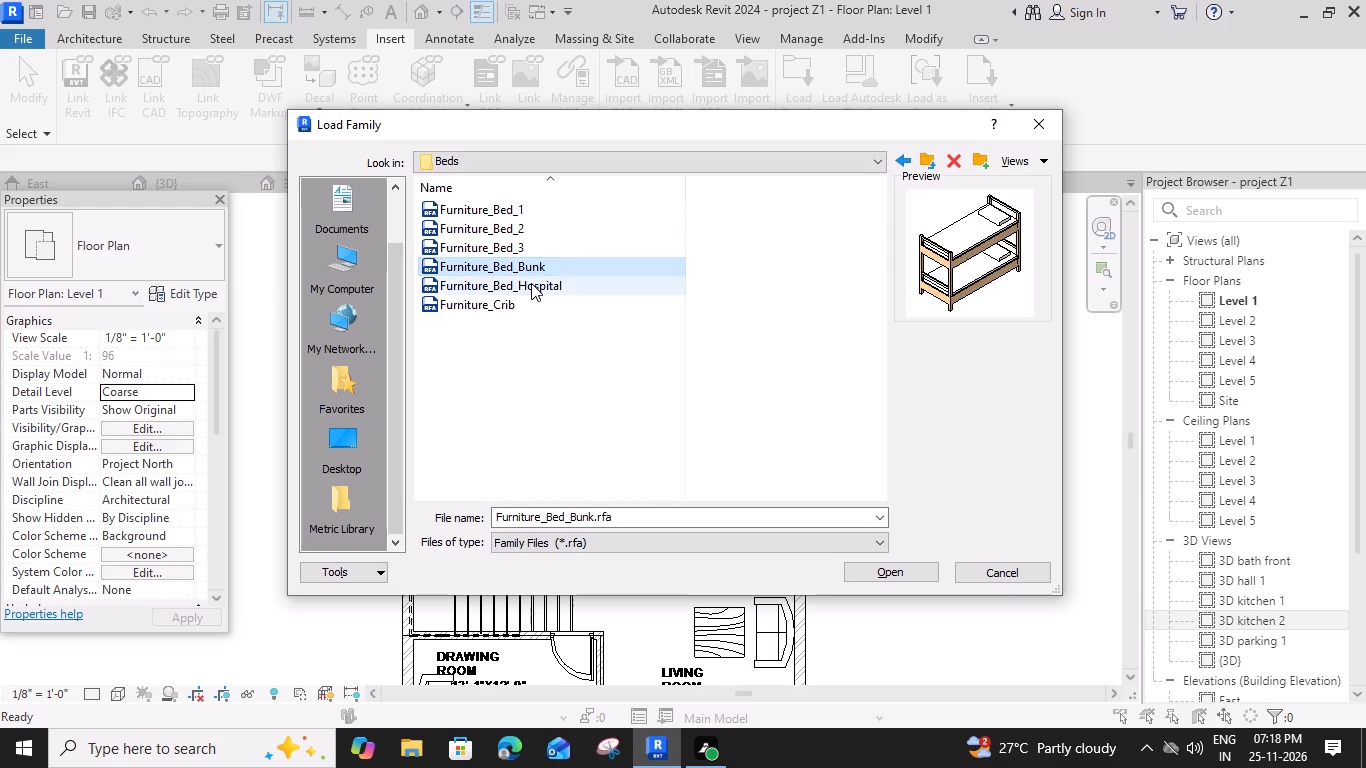
{"action": "left_click", "coordinate": [531, 283]}
{"action": "left_click", "coordinate": [532, 299]}
{"action": "left_click", "coordinate": [502, 205]}
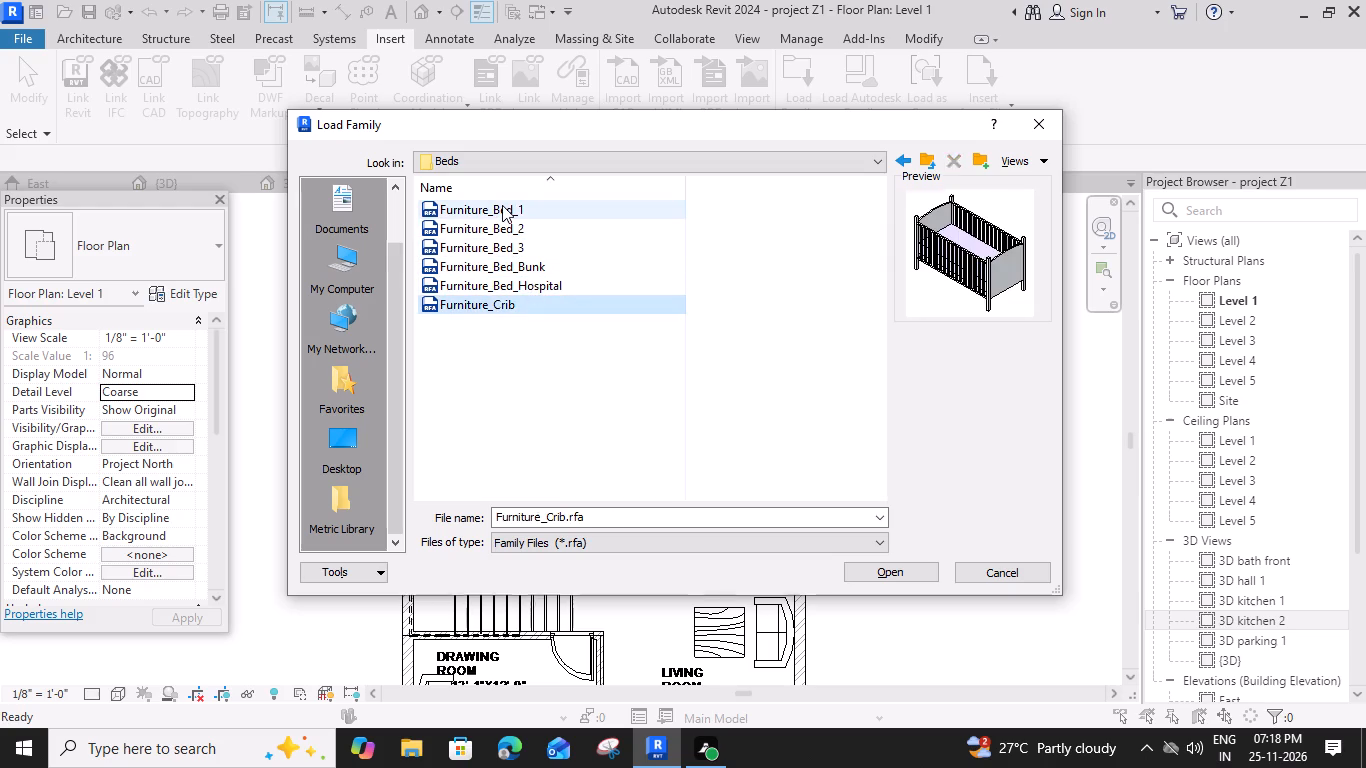
{"action": "left_click", "coordinate": [867, 571]}
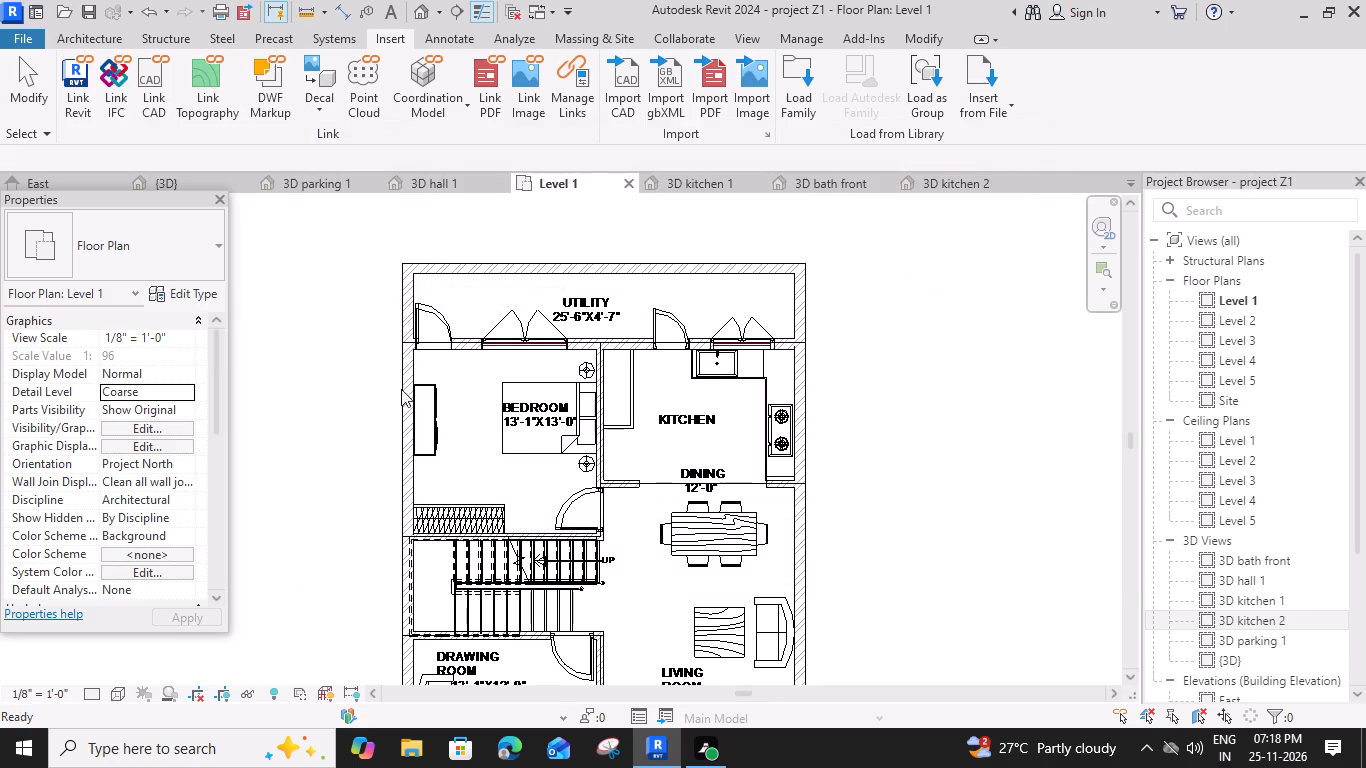
Place the 1346x1880x355mm-Double Furniture_Bed_1 over the drawn bedroom bed, rotated so its pillows face the kitchen wall.
{"action": "left_click", "coordinate": [79, 33]}
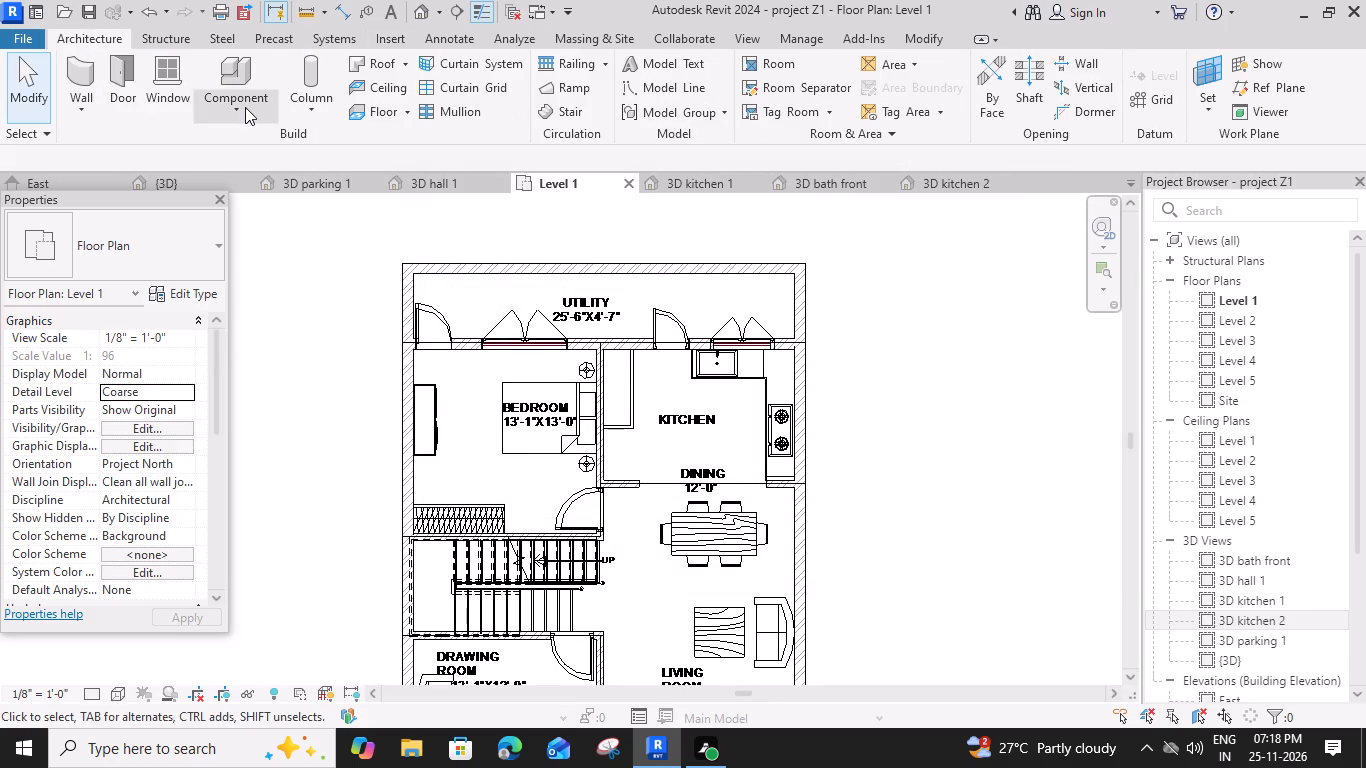
{"action": "left_click", "coordinate": [245, 107]}
{"action": "left_click", "coordinate": [284, 144]}
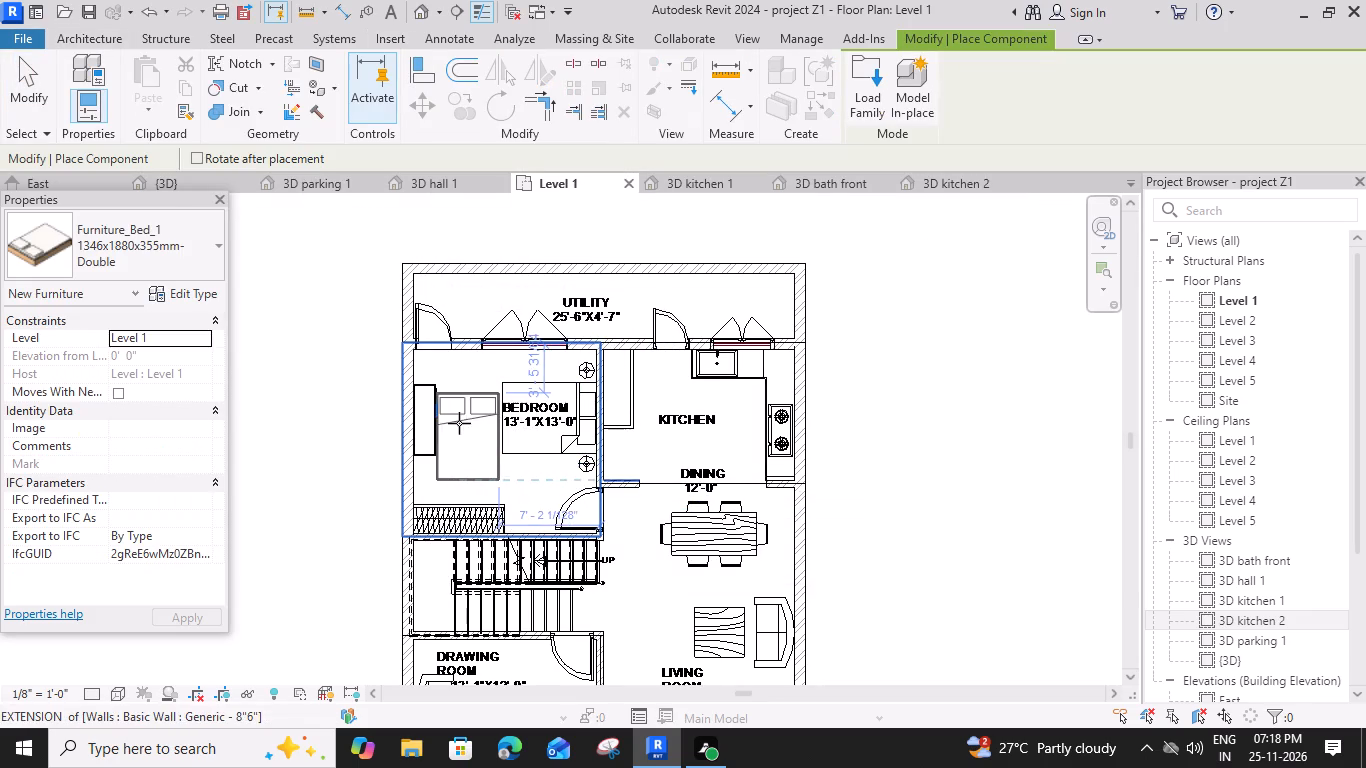
{"action": "key", "text": "space"}
{"action": "key", "text": "space"}
{"action": "key", "text": "space"}
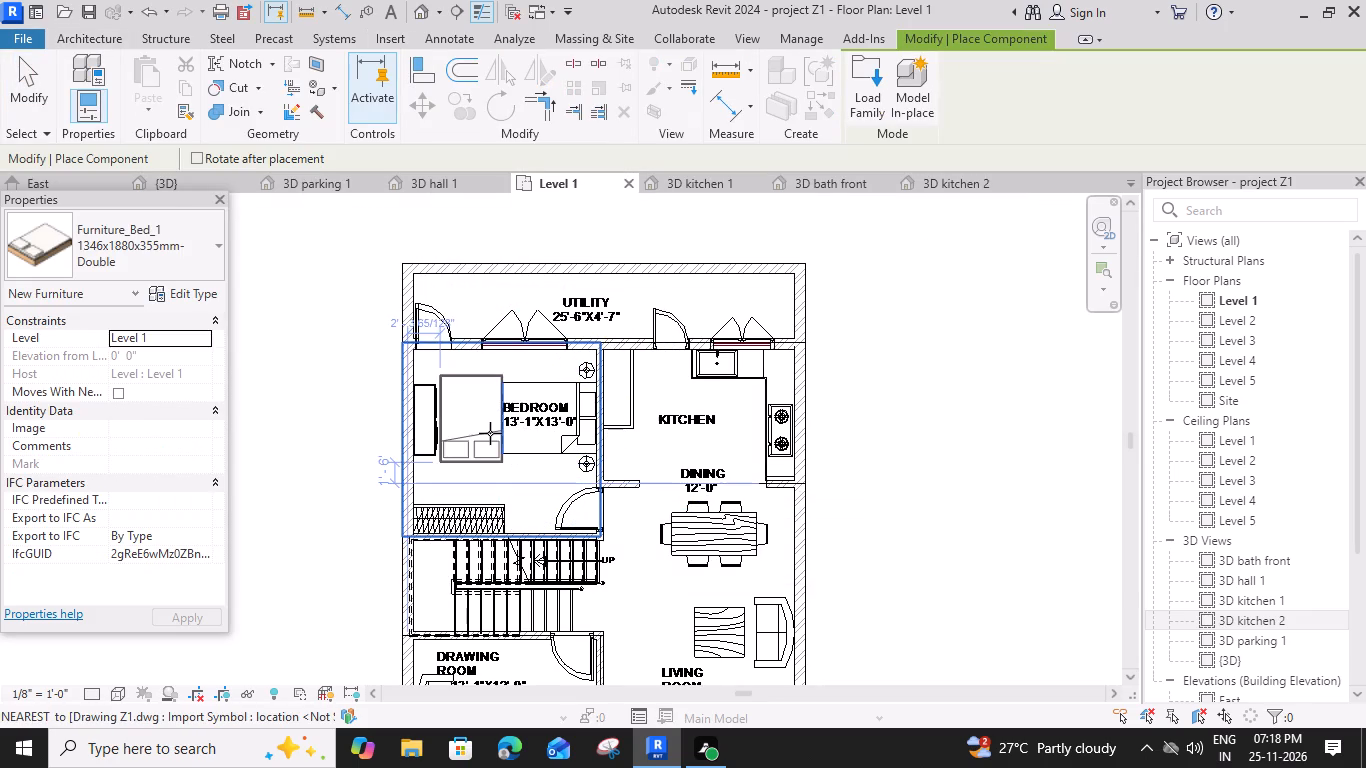
{"action": "key", "text": "space"}
{"action": "scroll", "coordinate": [587, 412], "scroll_direction": "up", "scroll_amount": 4}
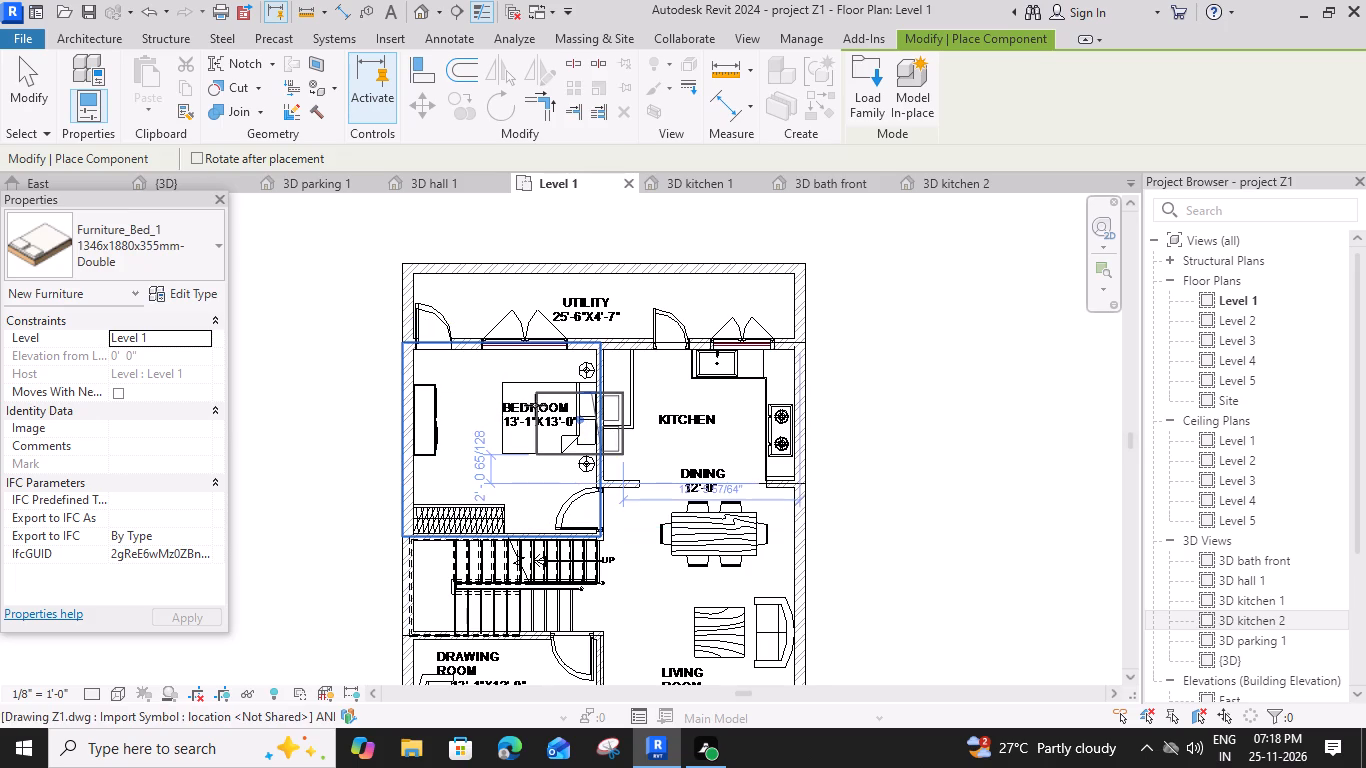
{"action": "scroll", "coordinate": [546, 398], "scroll_direction": "up", "scroll_amount": 5}
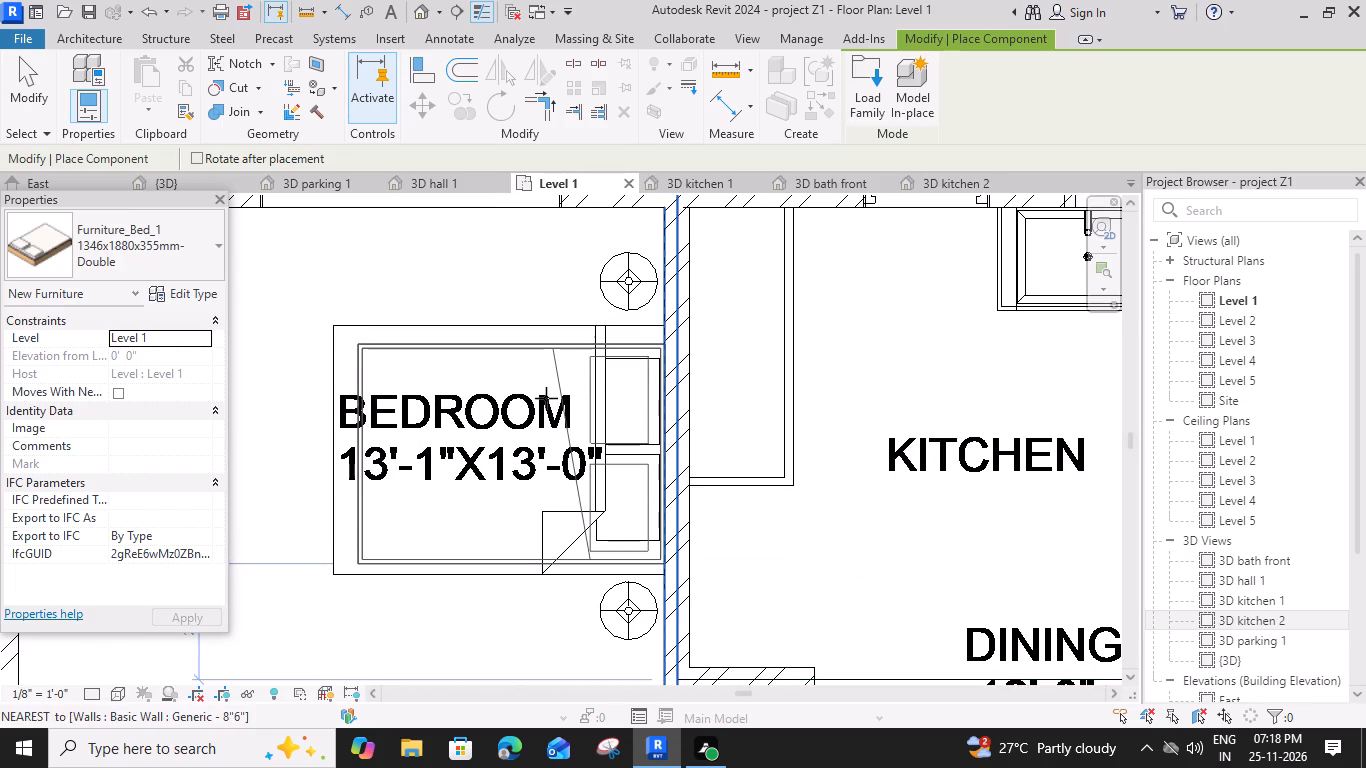
{"action": "left_click", "coordinate": [546, 398]}
{"action": "scroll", "coordinate": [392, 454], "scroll_direction": "down", "scroll_amount": 2}
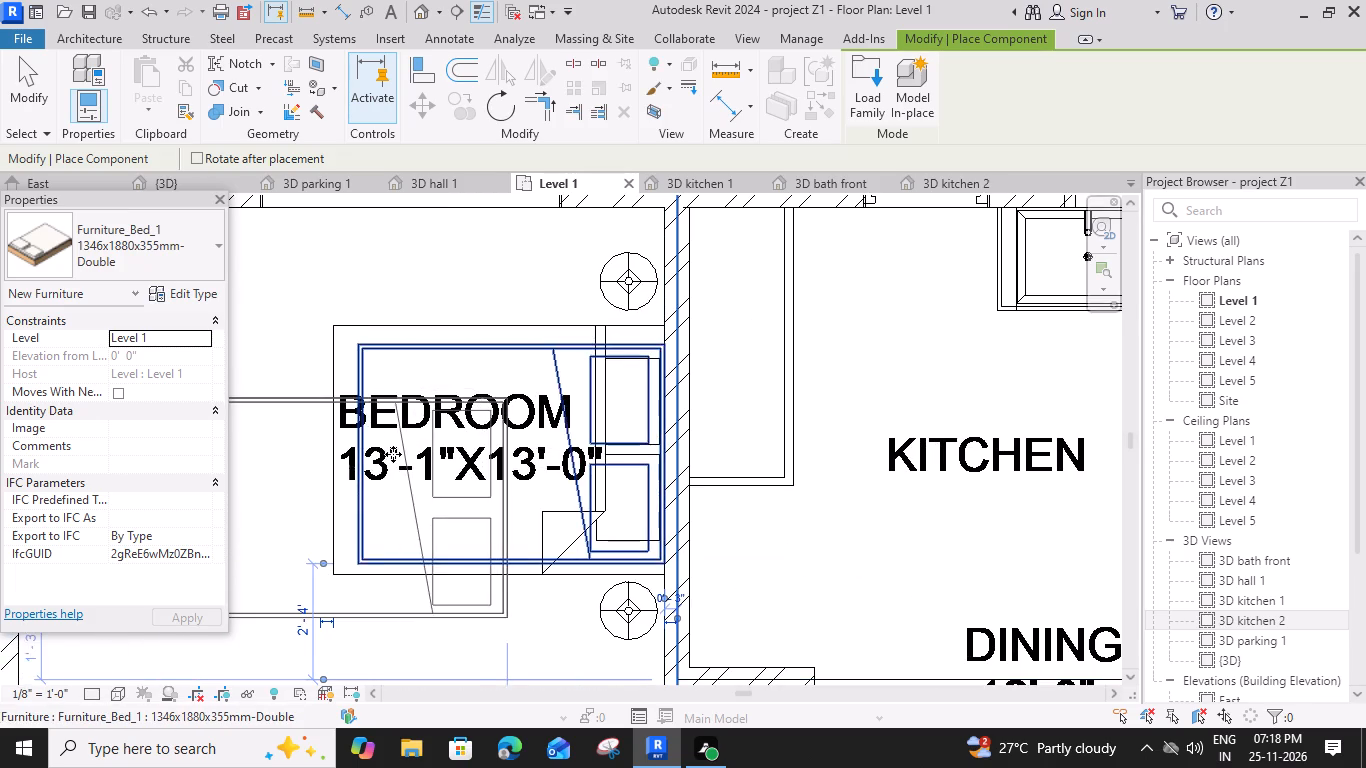
{"action": "scroll", "coordinate": [393, 454], "scroll_direction": "down", "scroll_amount": 2}
{"action": "key", "text": "Escape"}
{"action": "key", "text": "Escape"}
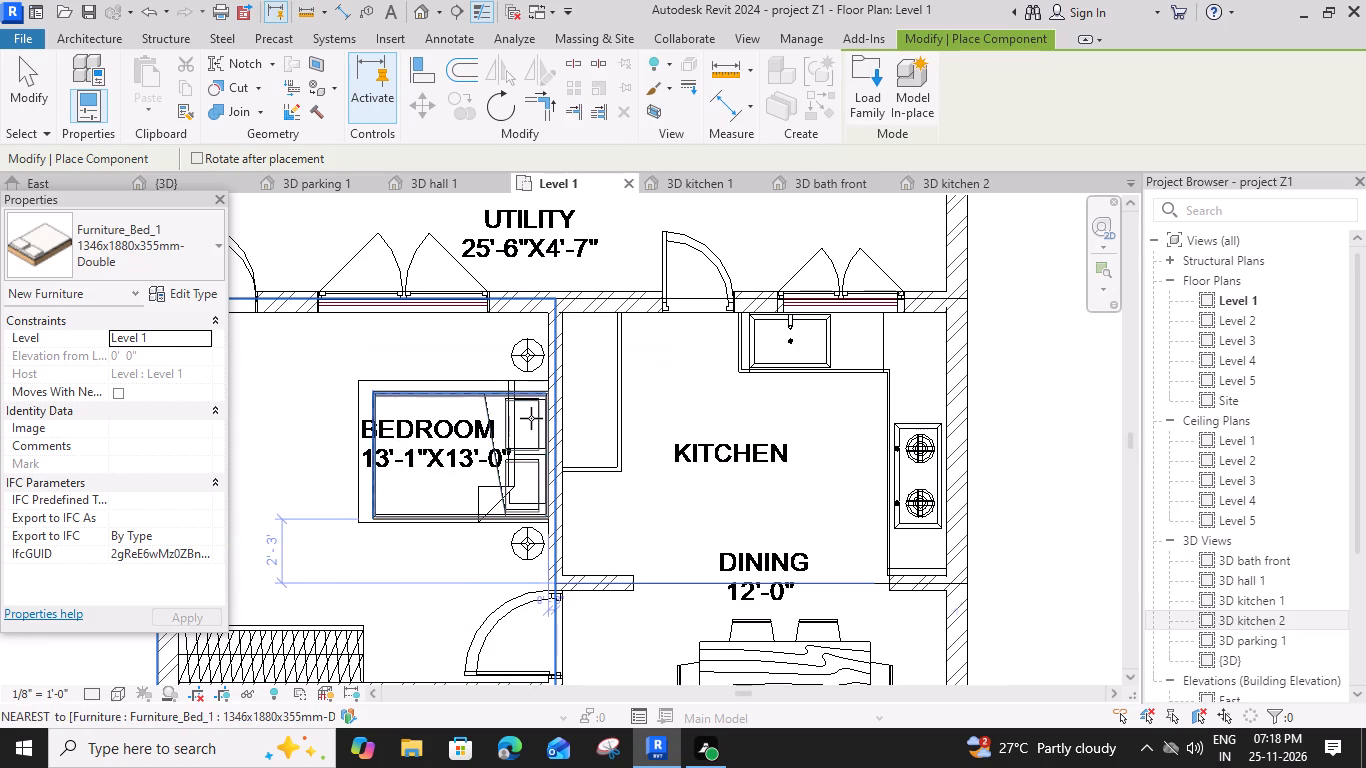
Create a camera view of the bedroom from the corner beside the utility door, aimed at the diagonally opposite corner by the bedroom door.
{"action": "scroll", "coordinate": [623, 440], "scroll_direction": "down", "scroll_amount": 2}
{"action": "middle_click_drag", "start_coordinate": [615, 476], "coordinate": [685, 410]}
{"action": "left_click", "coordinate": [444, 11]}
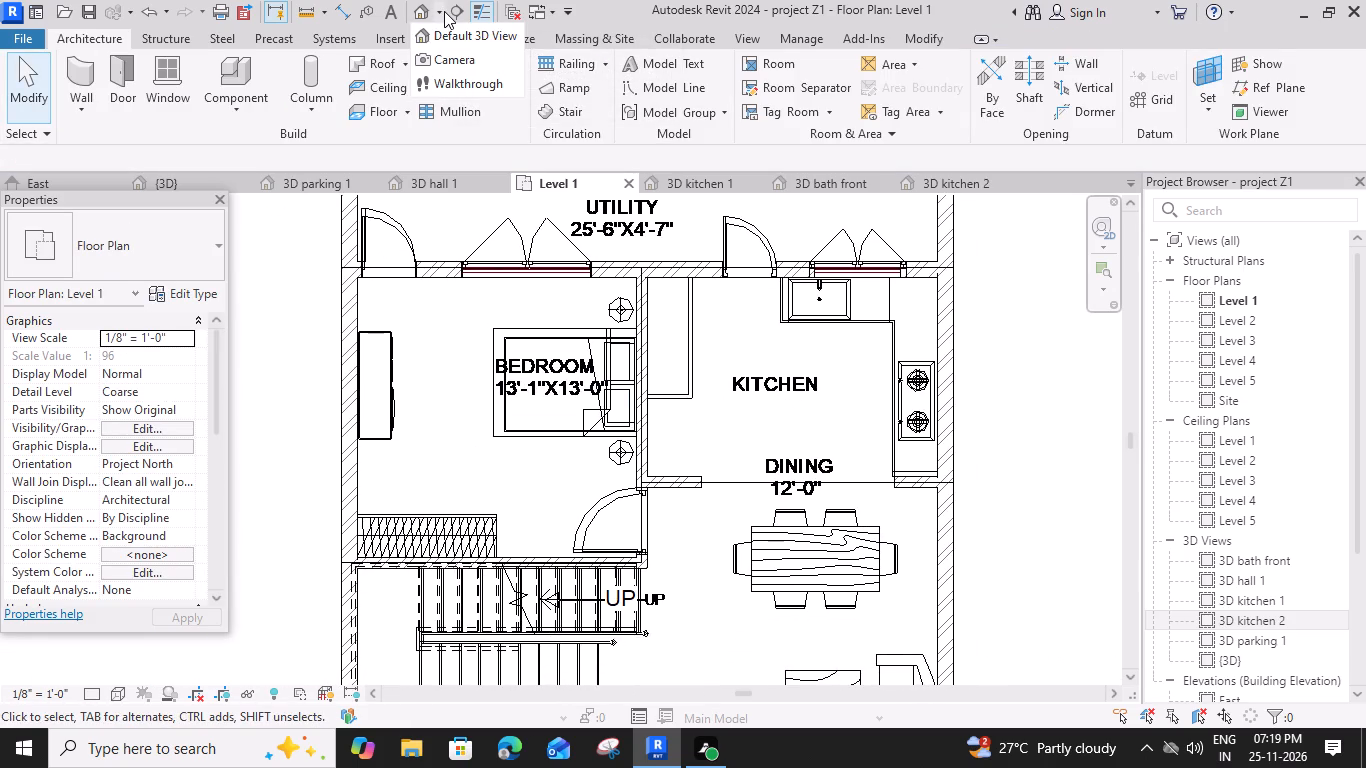
{"action": "left_click", "coordinate": [460, 54]}
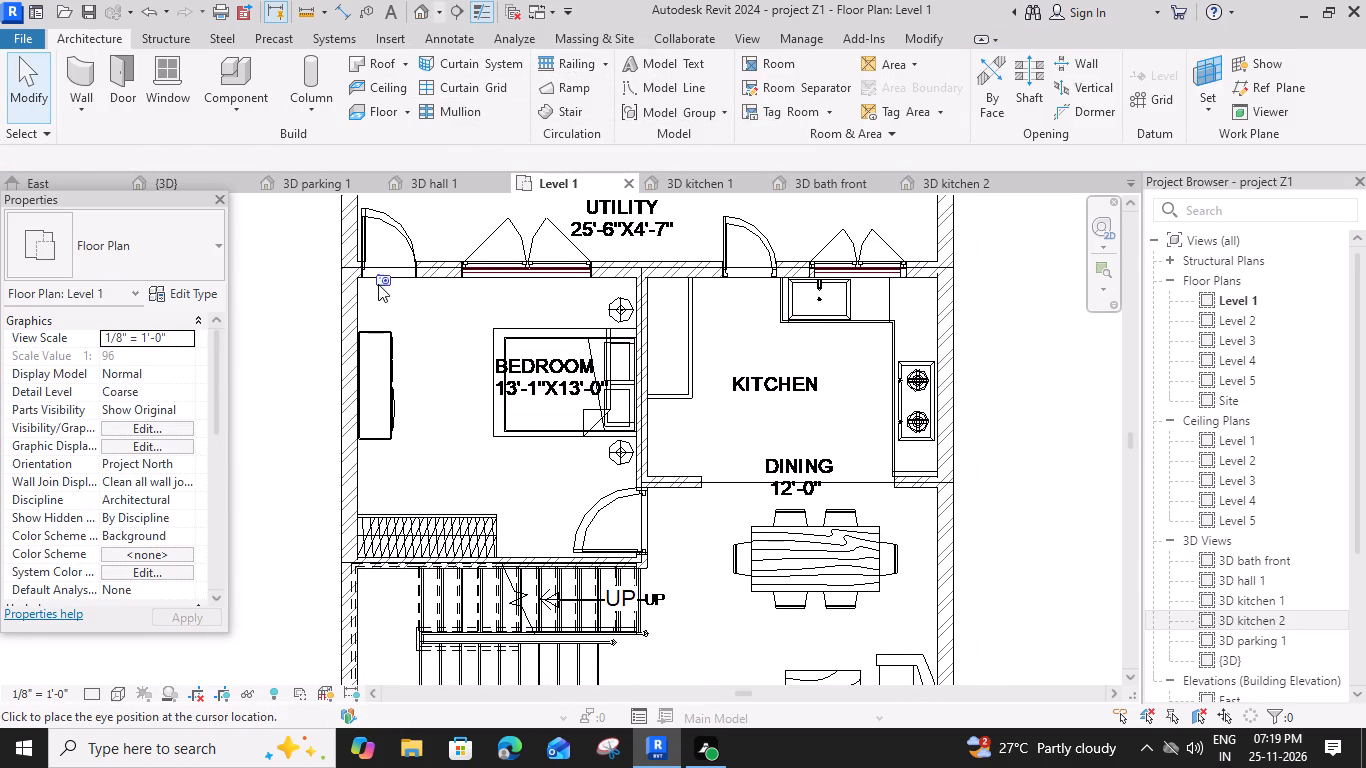
{"action": "left_click", "coordinate": [363, 282]}
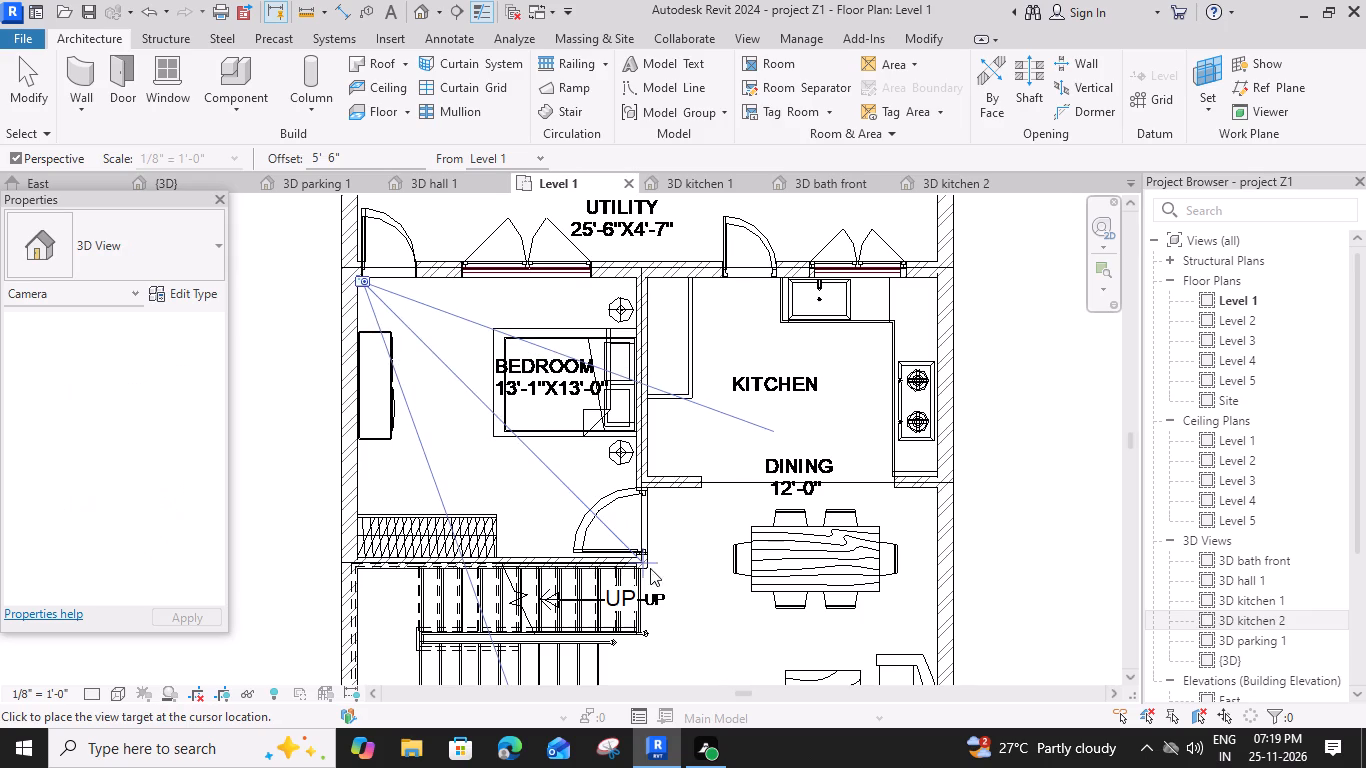
{"action": "left_click", "coordinate": [664, 585]}
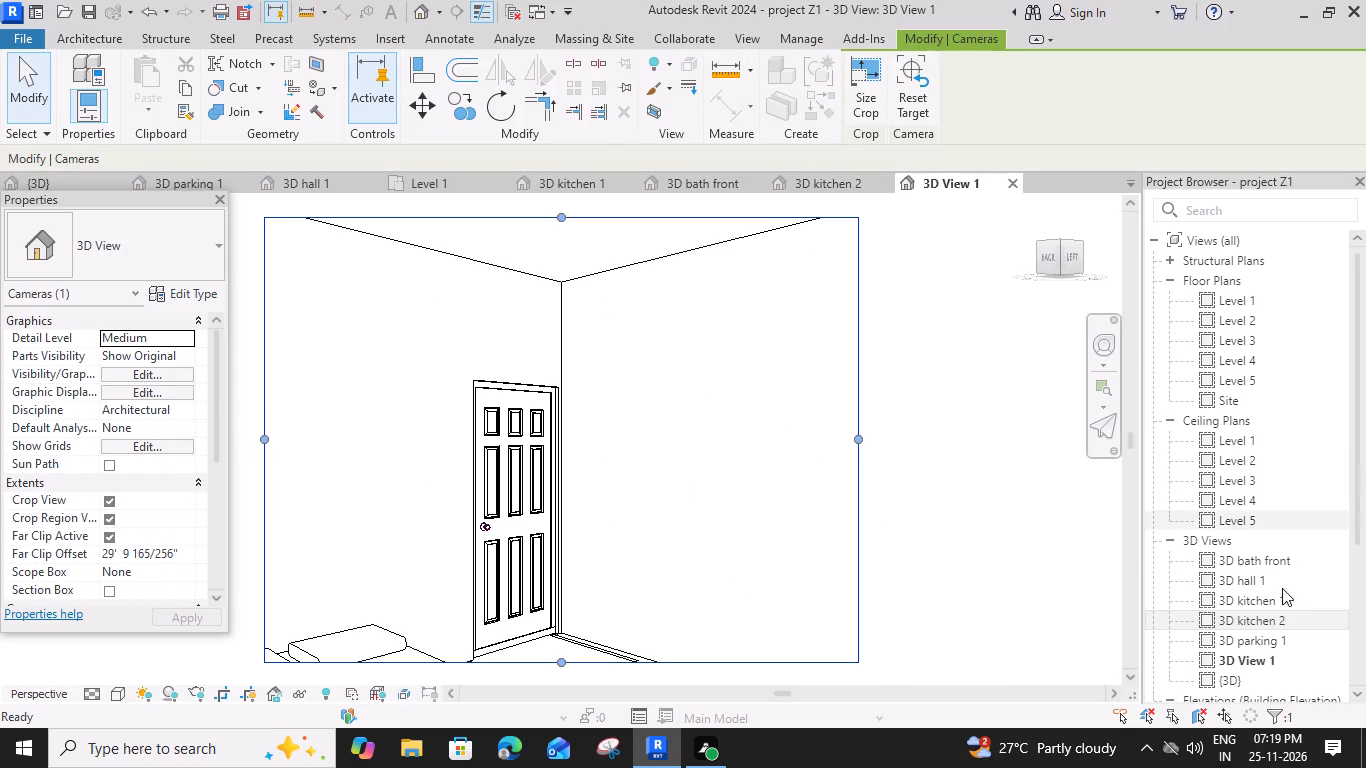
Rename the new camera view, 3D View 1, as 3D room1.
{"action": "right_click", "coordinate": [1272, 662]}
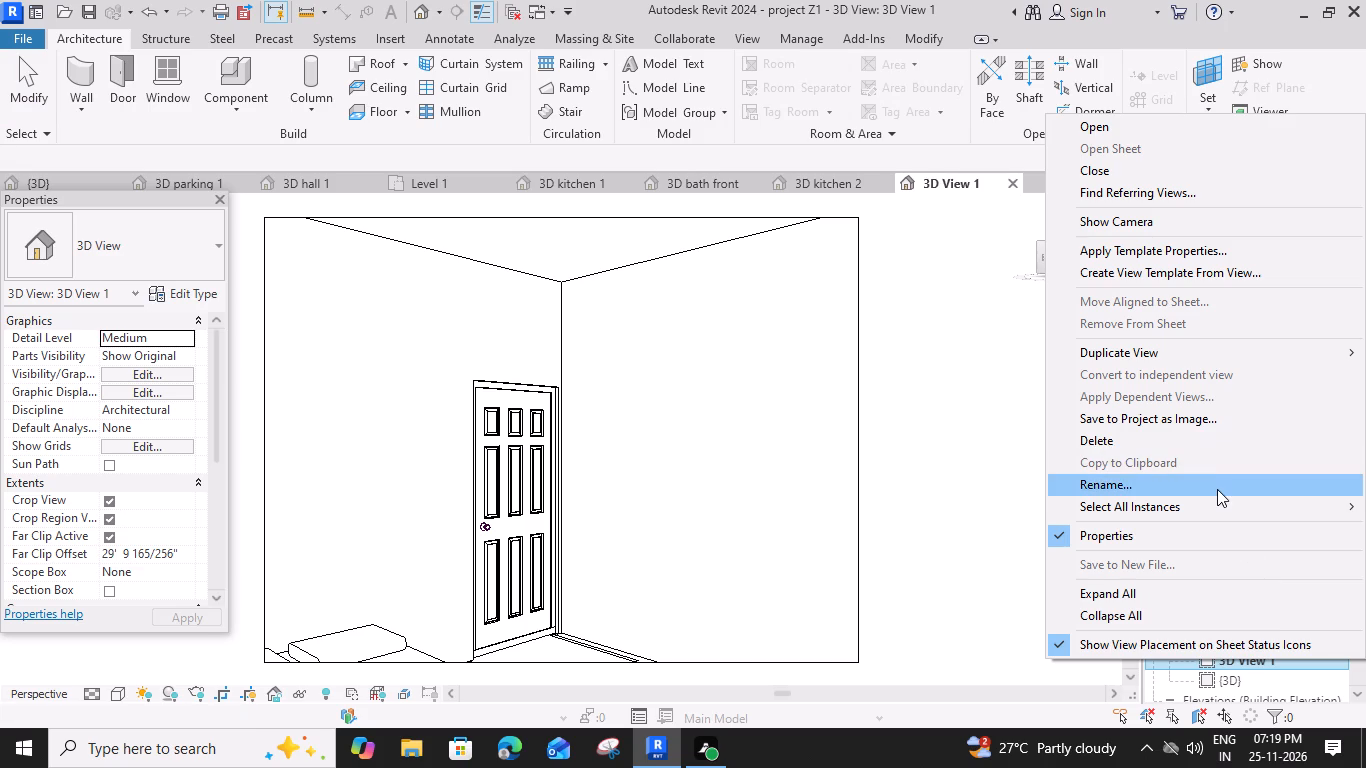
{"action": "left_click", "coordinate": [1217, 489]}
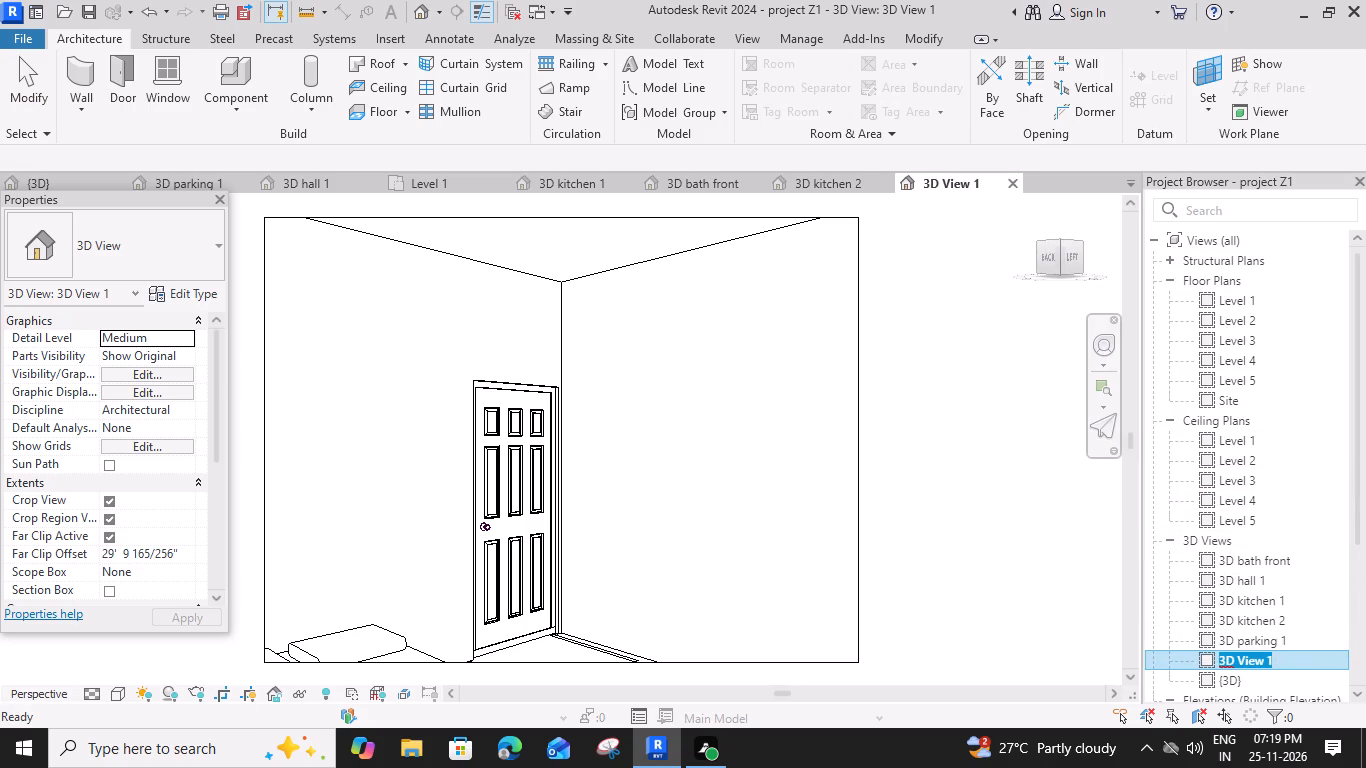
{"action": "left_click", "coordinate": [1282, 655]}
{"action": "left_click_drag", "start_coordinate": [1278, 662], "coordinate": [1237, 665]}
{"action": "type", "text": "roo"}
{"action": "type", "text": "m1"}
{"action": "key", "text": "Return"}
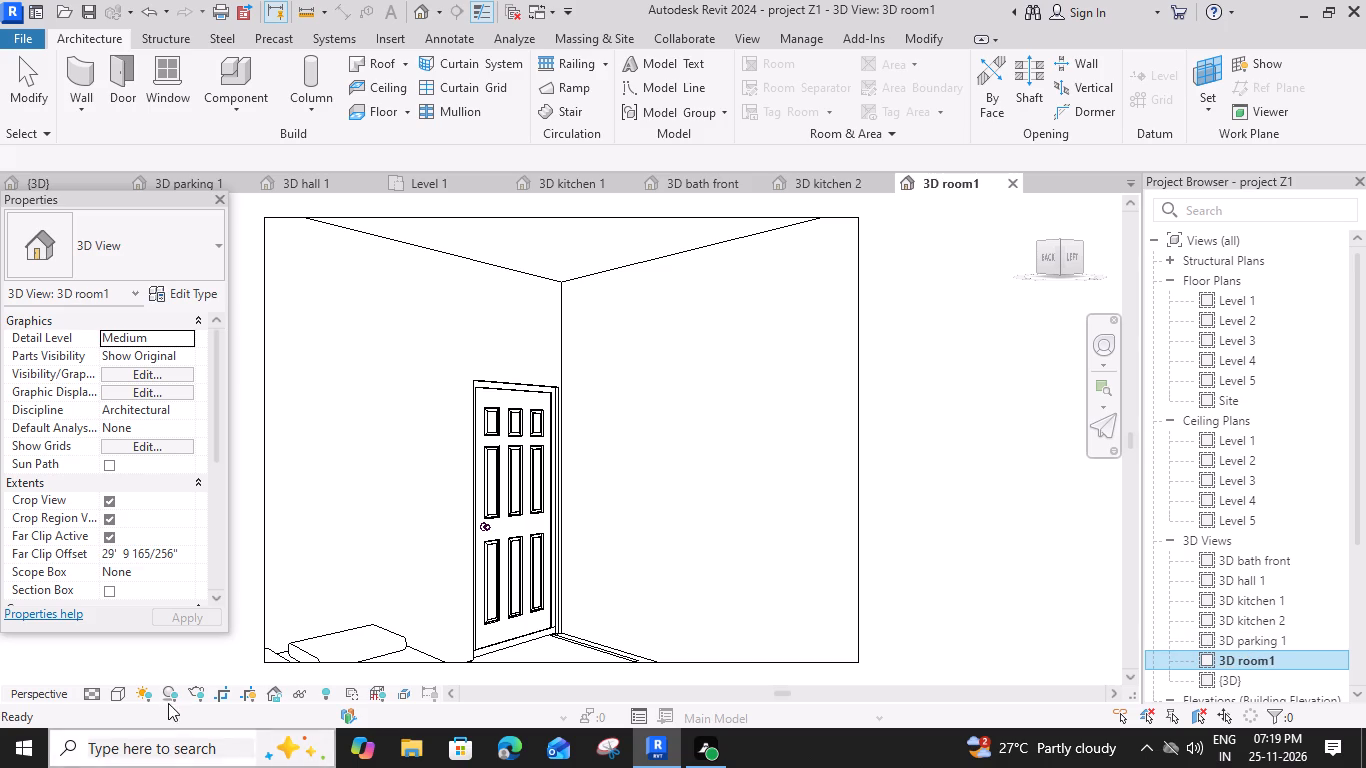
Set the 3D room1 view's visual style to Realistic.
{"action": "left_click", "coordinate": [122, 699]}
{"action": "left_click", "coordinate": [178, 674]}
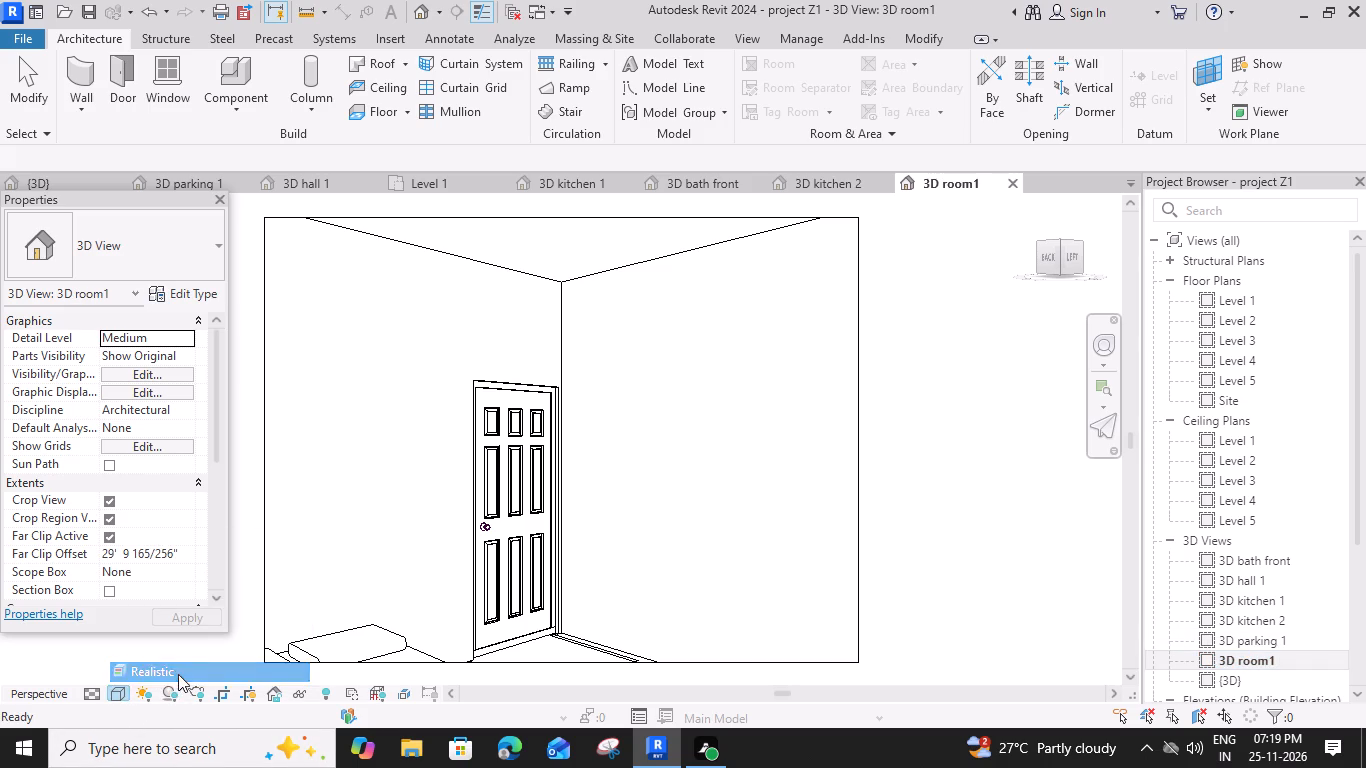
{"action": "scroll", "coordinate": [509, 488], "scroll_direction": "down", "scroll_amount": 2}
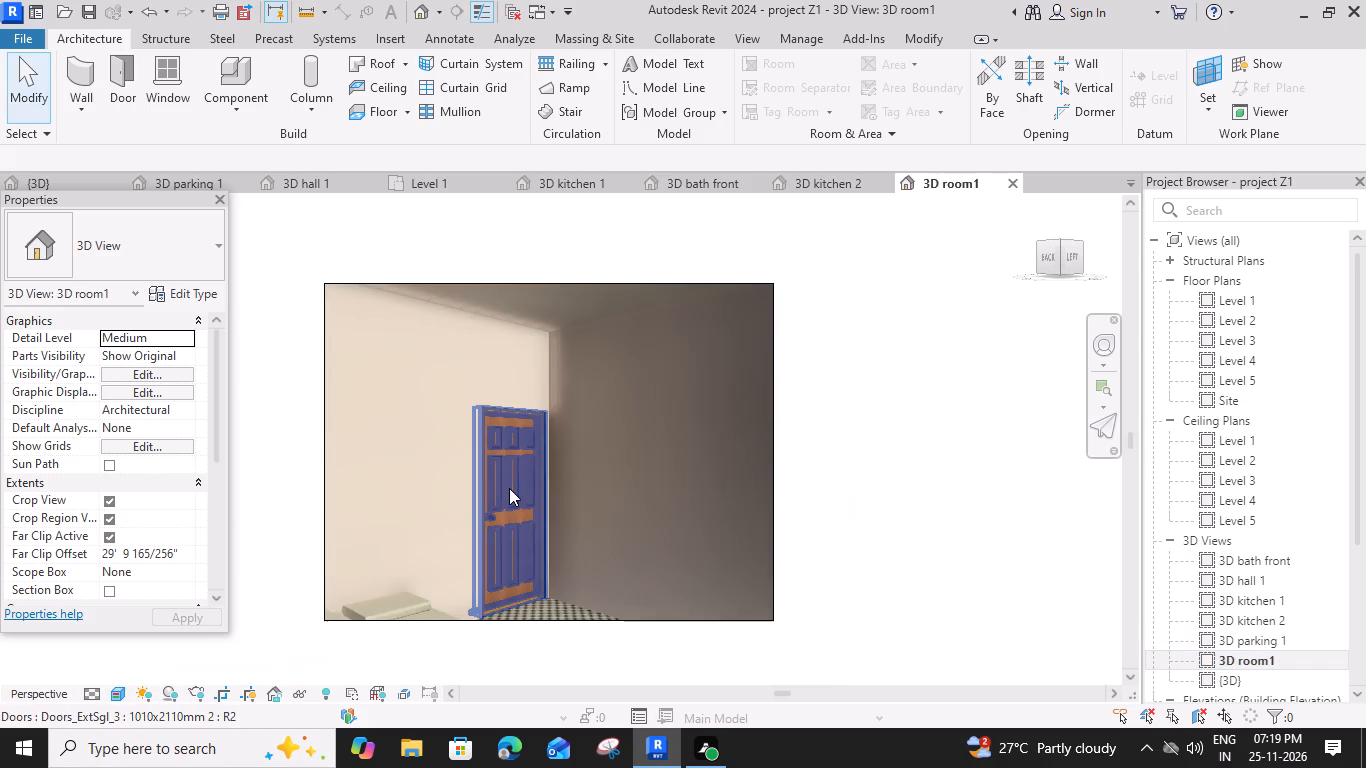
{"action": "middle_click_drag", "start_coordinate": [519, 492], "coordinate": [638, 472]}
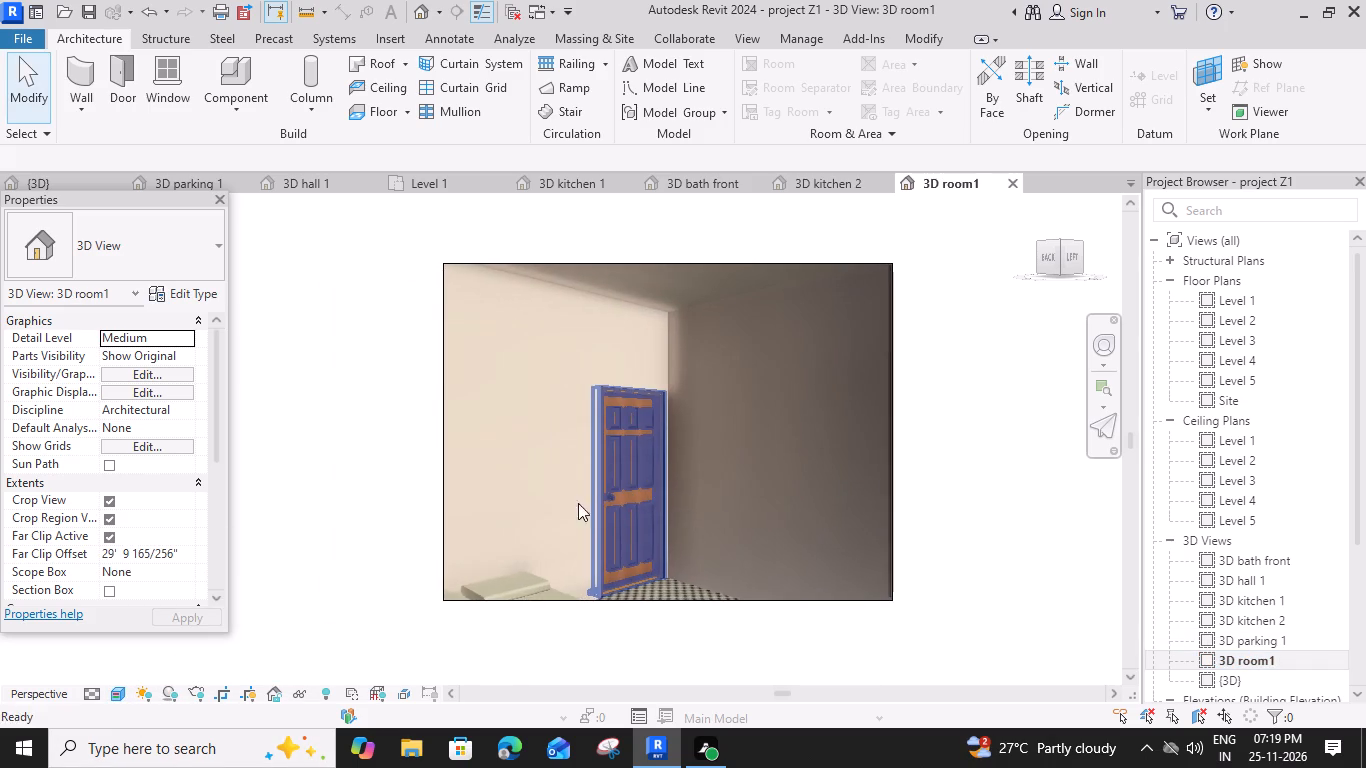
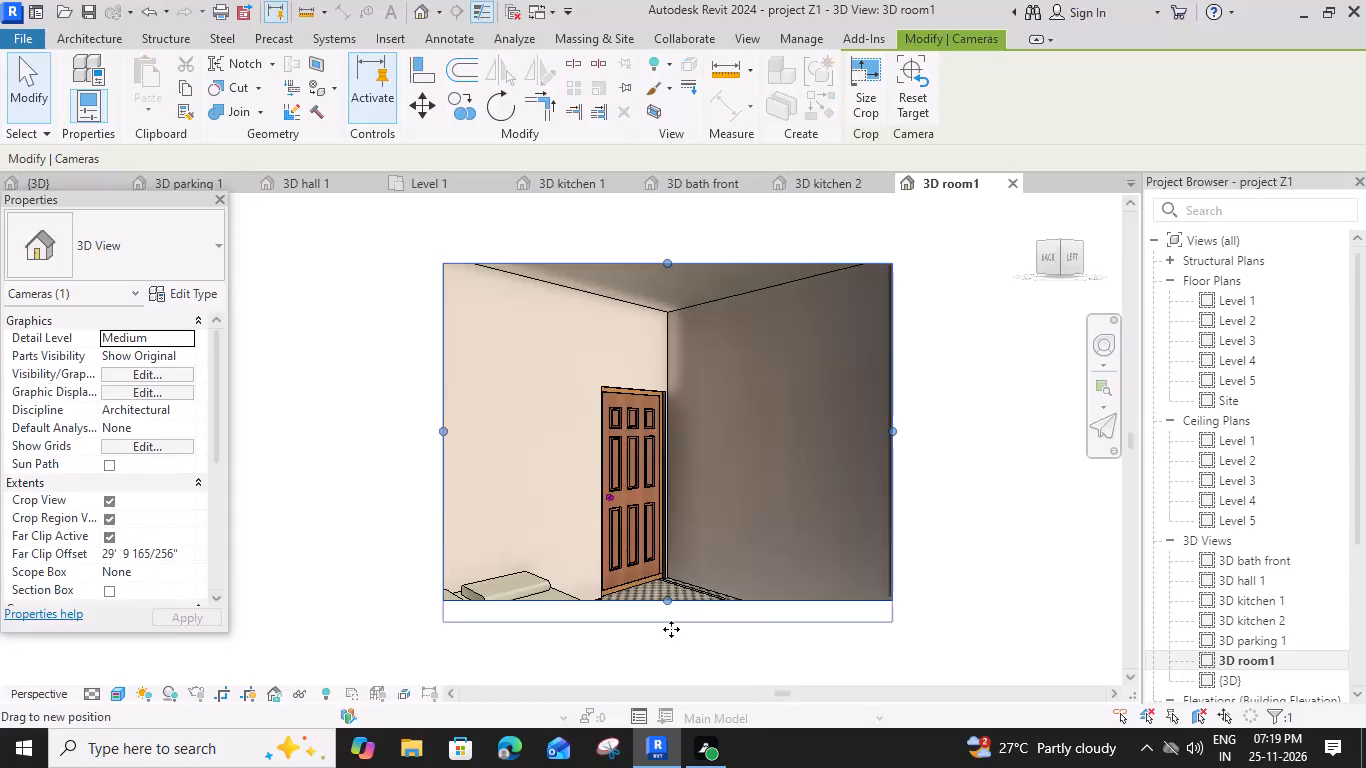
Enlarge the 3D room1 view's crop region downward and outward on both sides until it frames the whole bed.
{"action": "left_click", "coordinate": [445, 431]}
{"action": "left_click", "coordinate": [441, 441]}
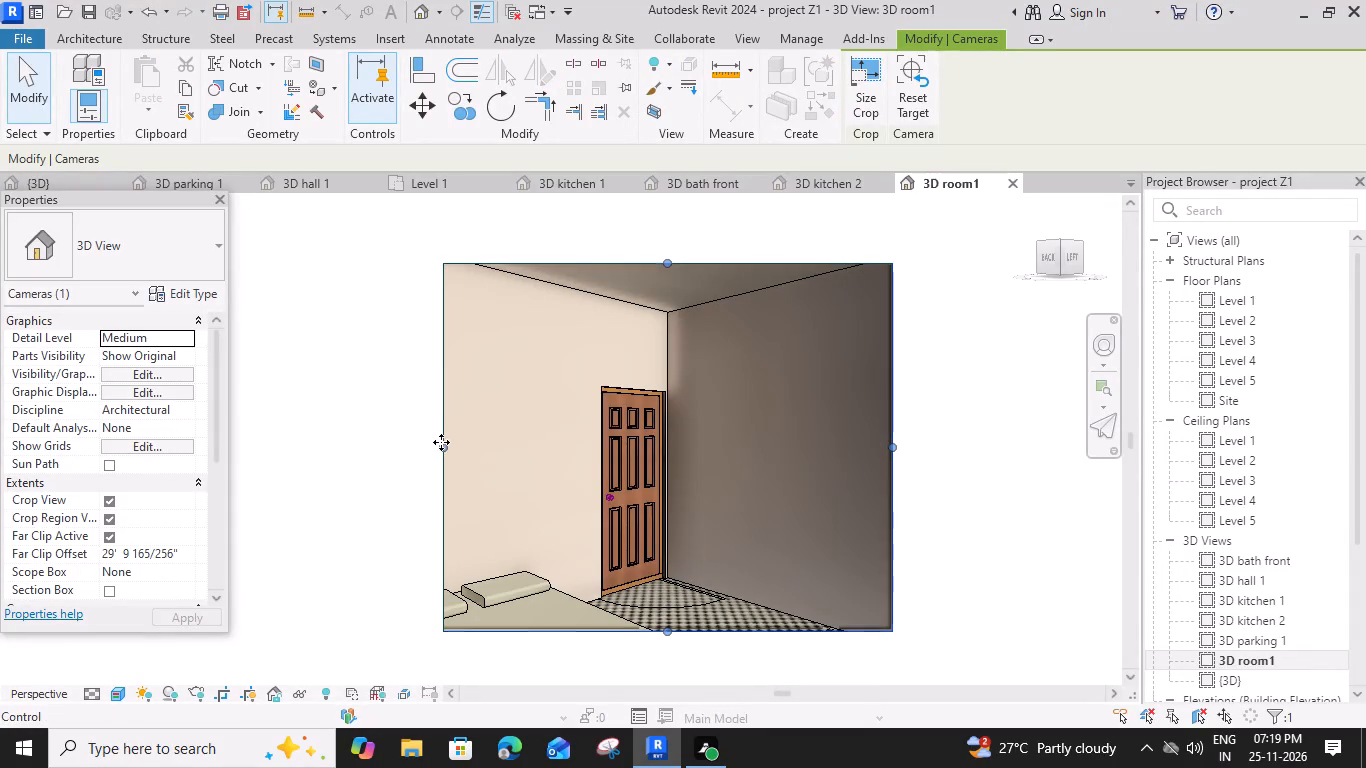
{"action": "left_click_drag", "start_coordinate": [443, 447], "coordinate": [372, 462]}
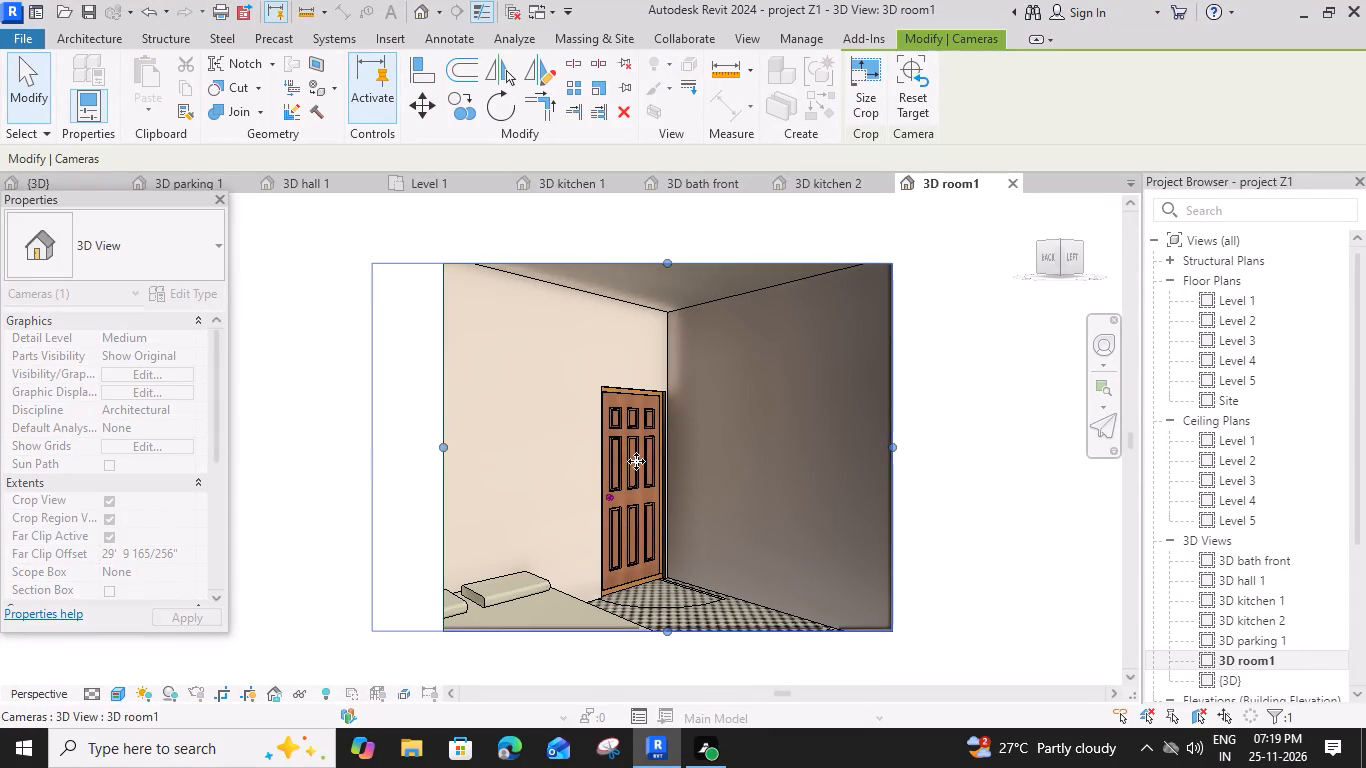
{"action": "scroll", "coordinate": [636, 461], "scroll_direction": "down", "scroll_amount": 3}
{"action": "middle_click_drag", "start_coordinate": [636, 486], "coordinate": [656, 442]}
{"action": "left_click_drag", "start_coordinate": [653, 526], "coordinate": [655, 600]}
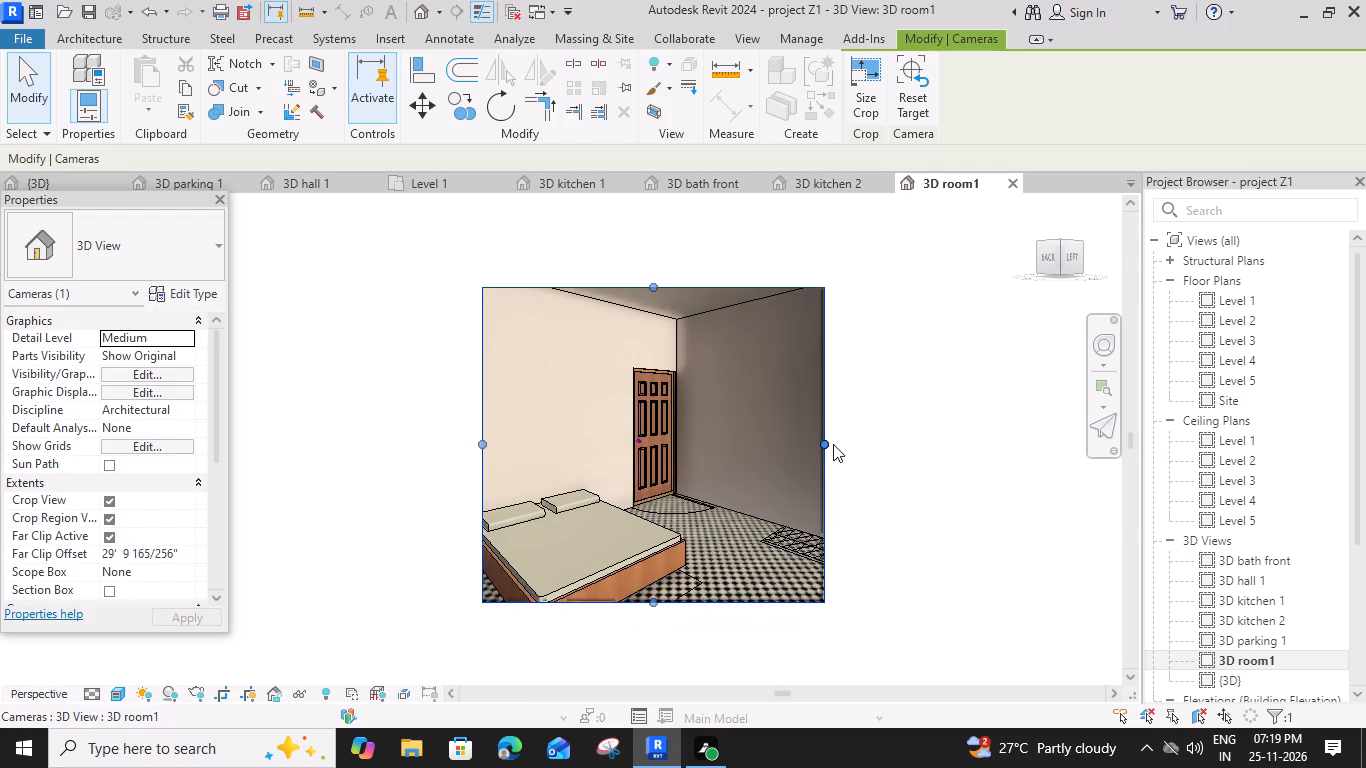
{"action": "left_click_drag", "start_coordinate": [820, 442], "coordinate": [862, 444]}
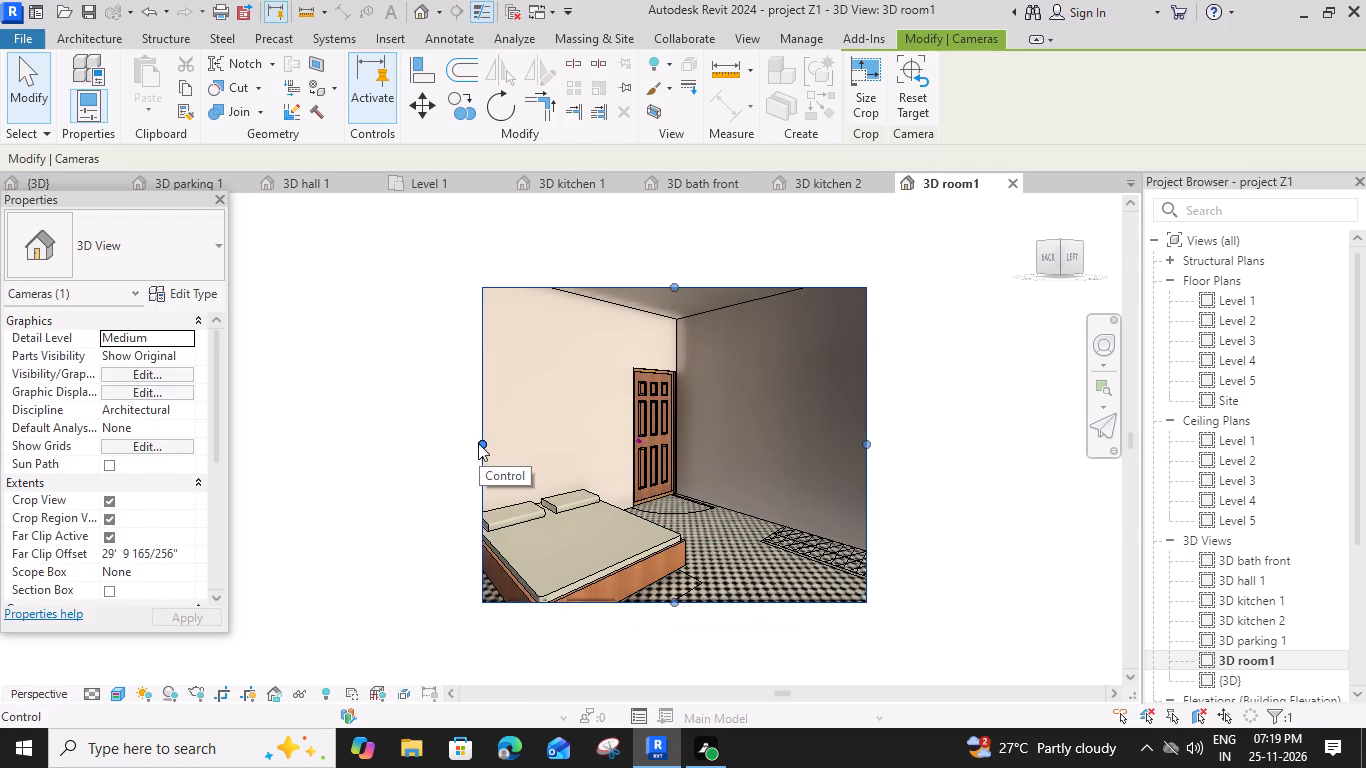
{"action": "left_click_drag", "start_coordinate": [478, 443], "coordinate": [410, 450]}
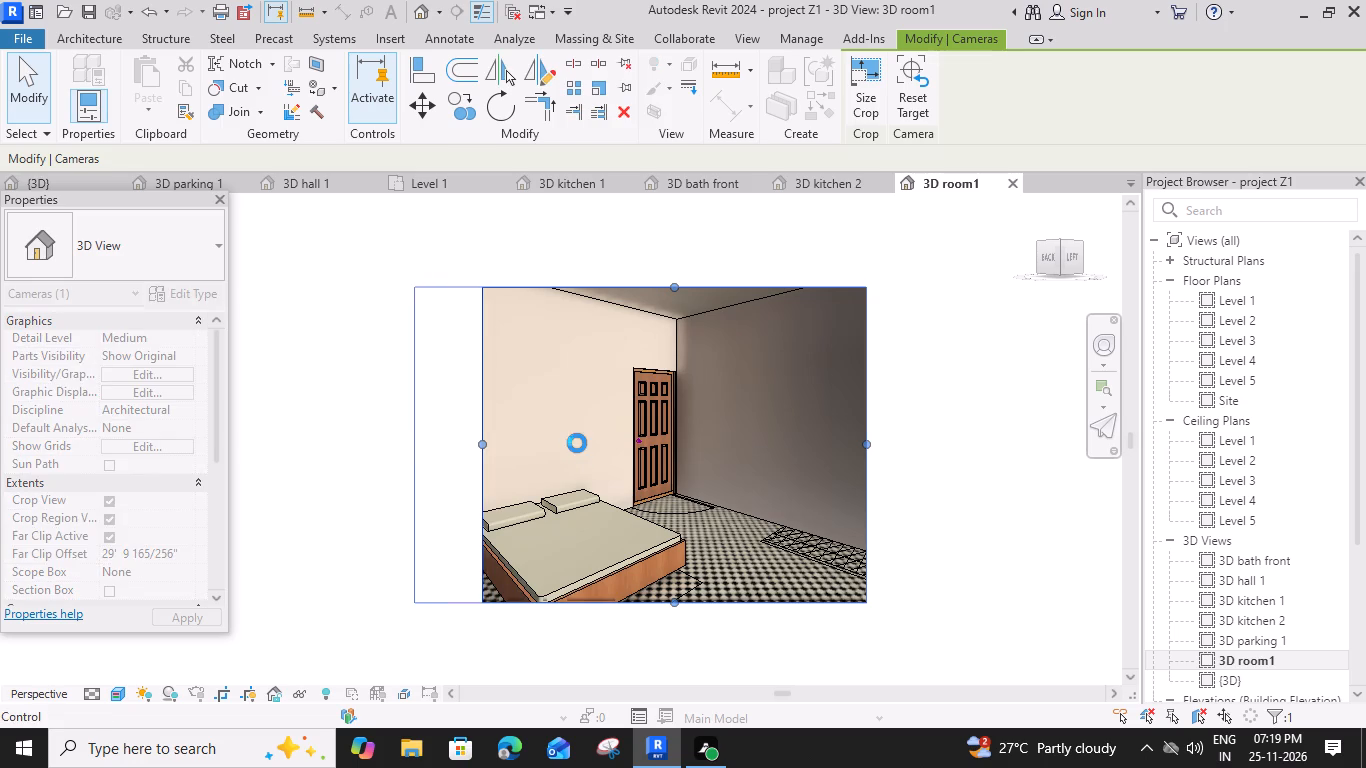
{"action": "scroll", "coordinate": [577, 443], "scroll_direction": "down", "scroll_amount": 1}
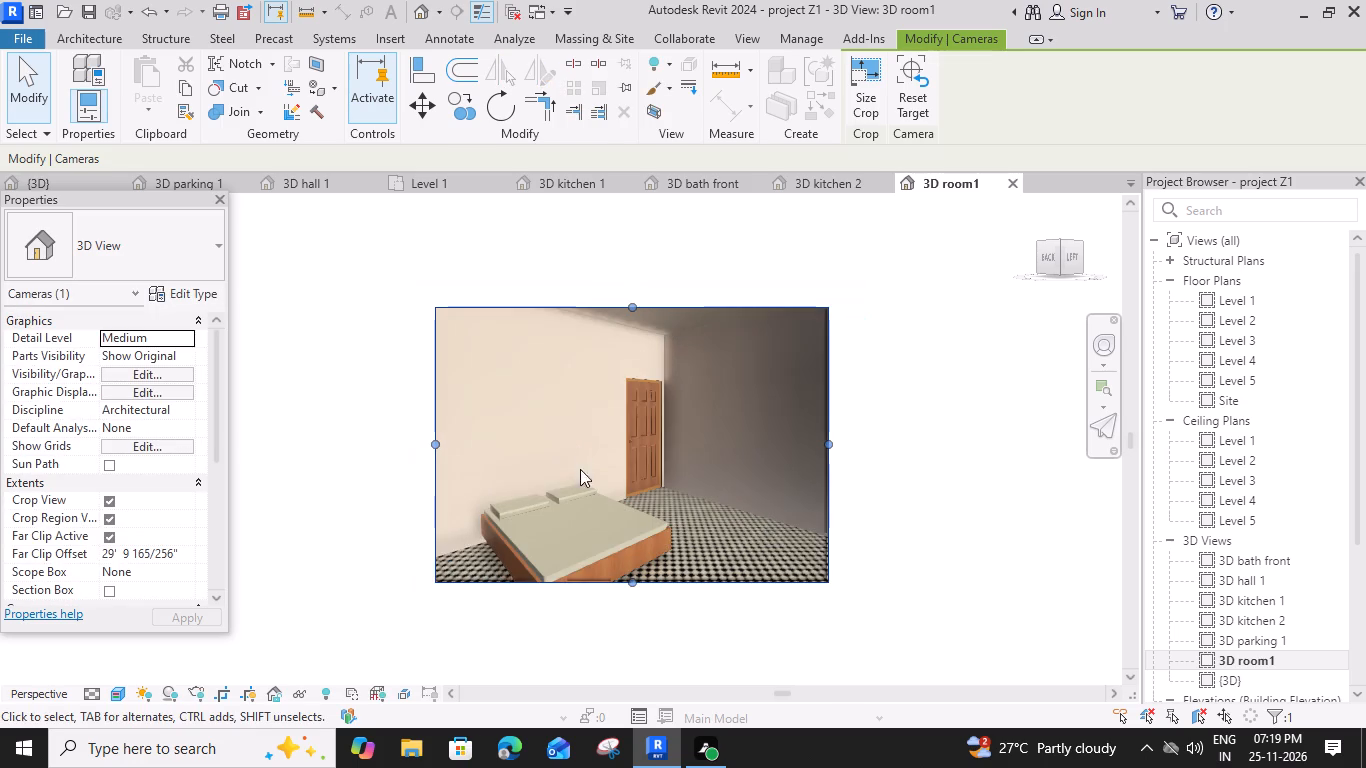
{"action": "left_click_drag", "start_coordinate": [633, 581], "coordinate": [637, 621]}
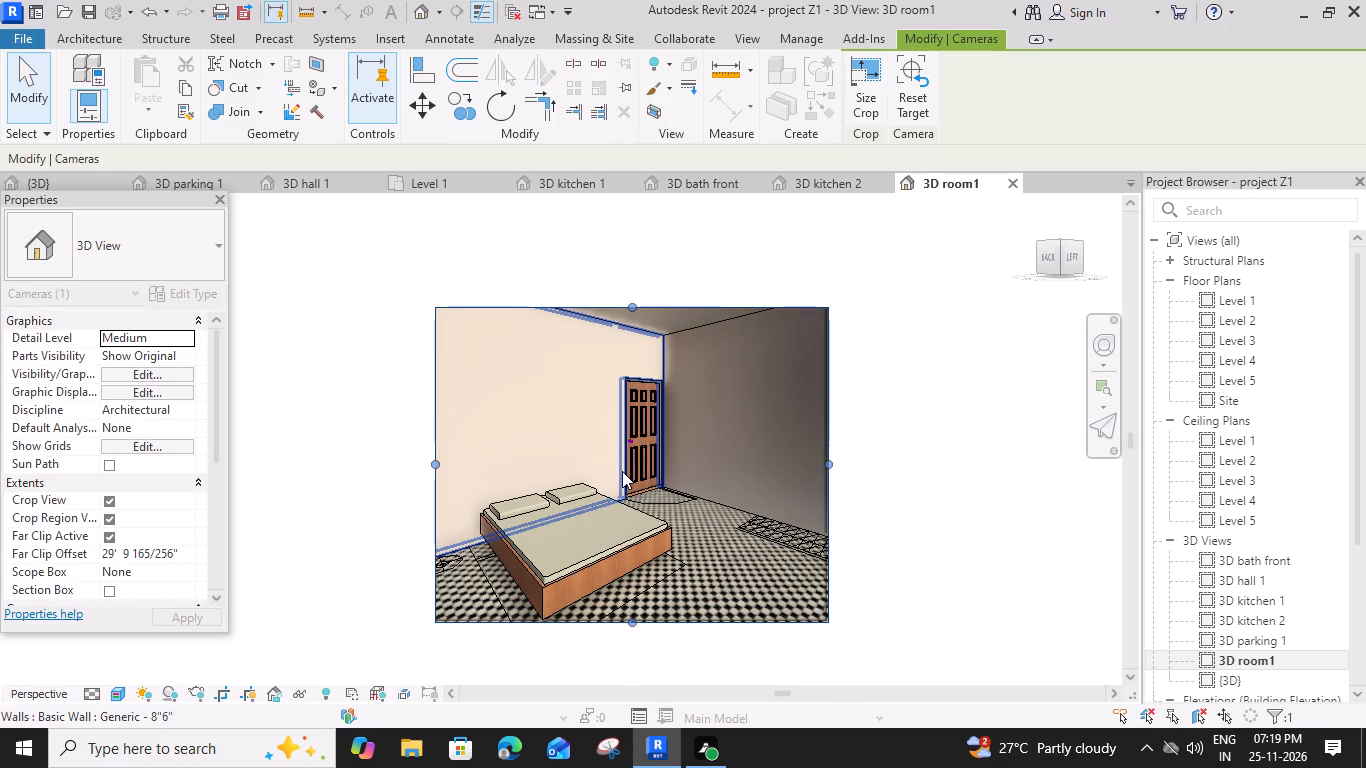
Extend the 3D room1 crop region further on all four sides to include more floor, side walls and ceiling, and deselect it.
{"action": "scroll", "coordinate": [622, 463], "scroll_direction": "down", "scroll_amount": 1}
{"action": "middle_click_drag", "start_coordinate": [626, 487], "coordinate": [603, 430]}
{"action": "left_click_drag", "start_coordinate": [605, 543], "coordinate": [612, 616]}
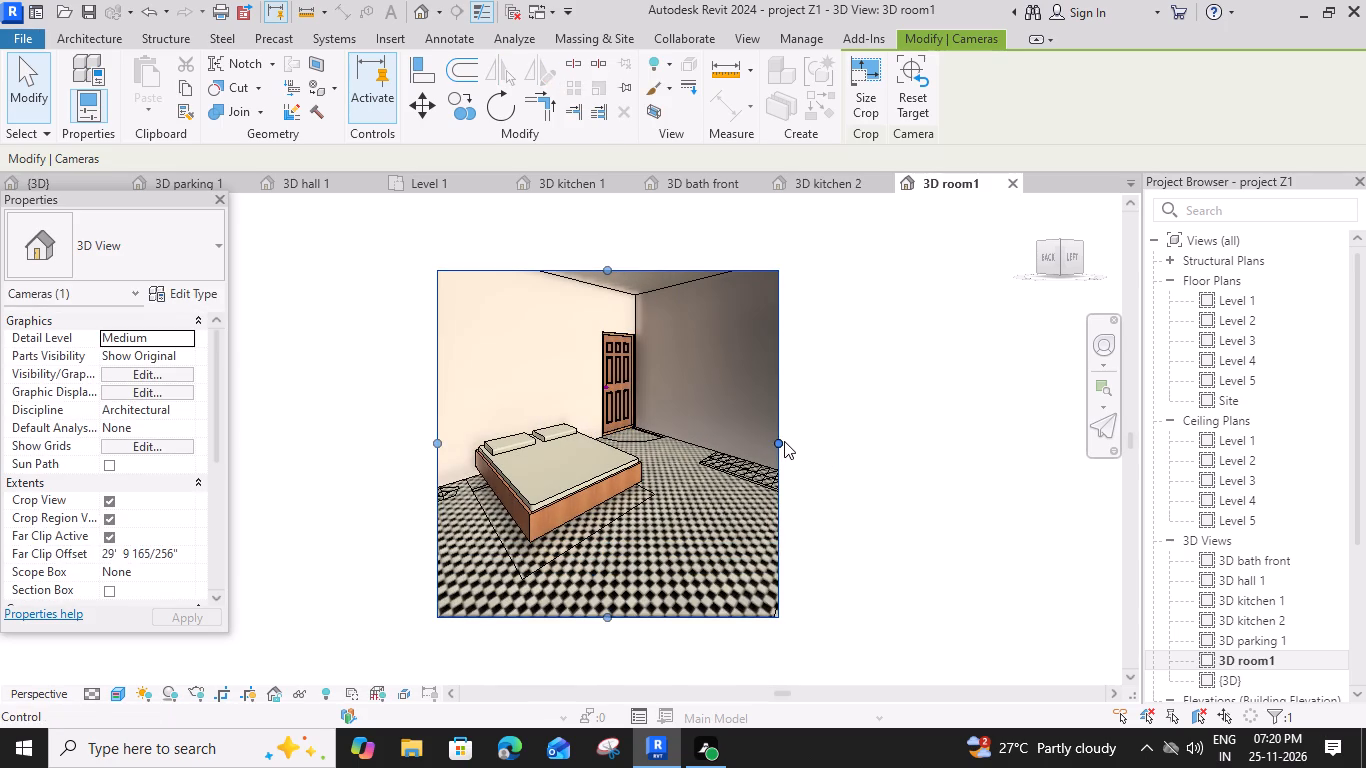
{"action": "left_click_drag", "start_coordinate": [779, 441], "coordinate": [873, 438]}
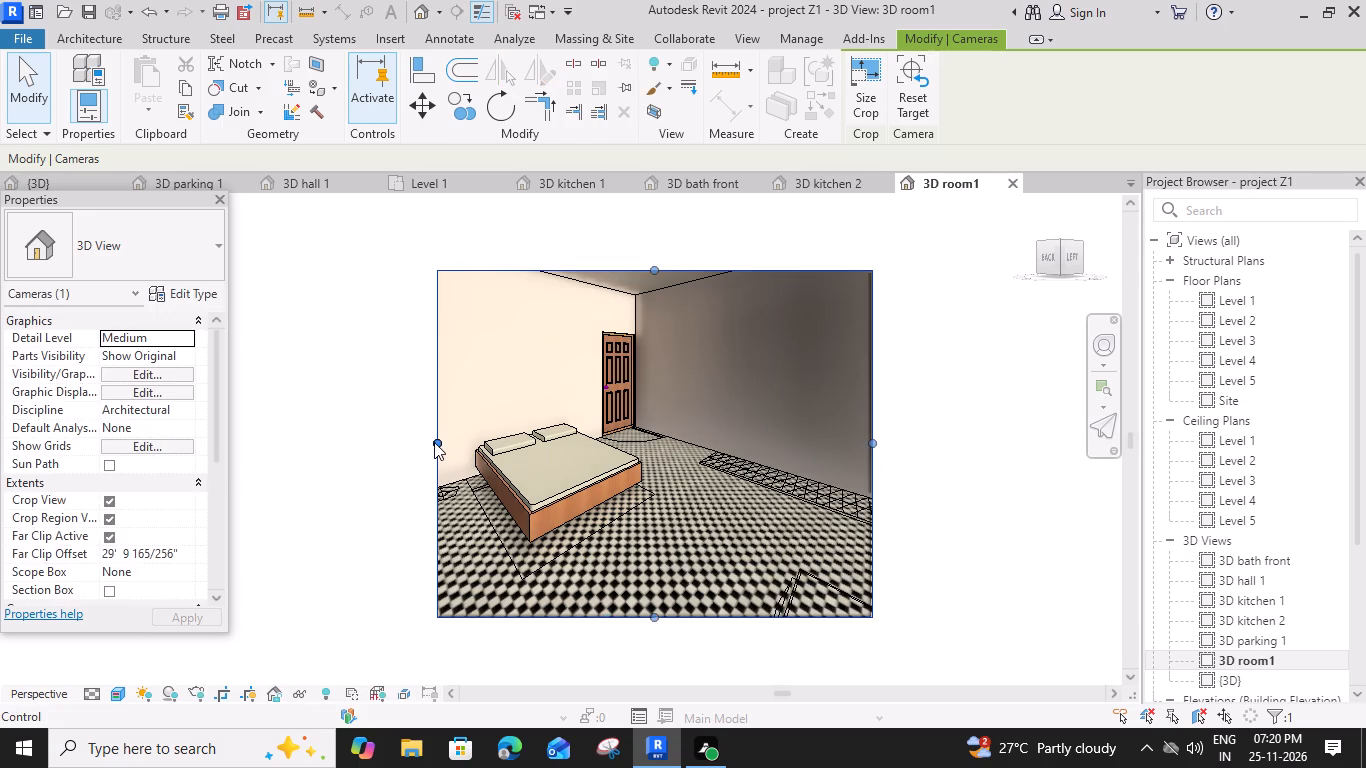
{"action": "left_click_drag", "start_coordinate": [434, 442], "coordinate": [417, 444]}
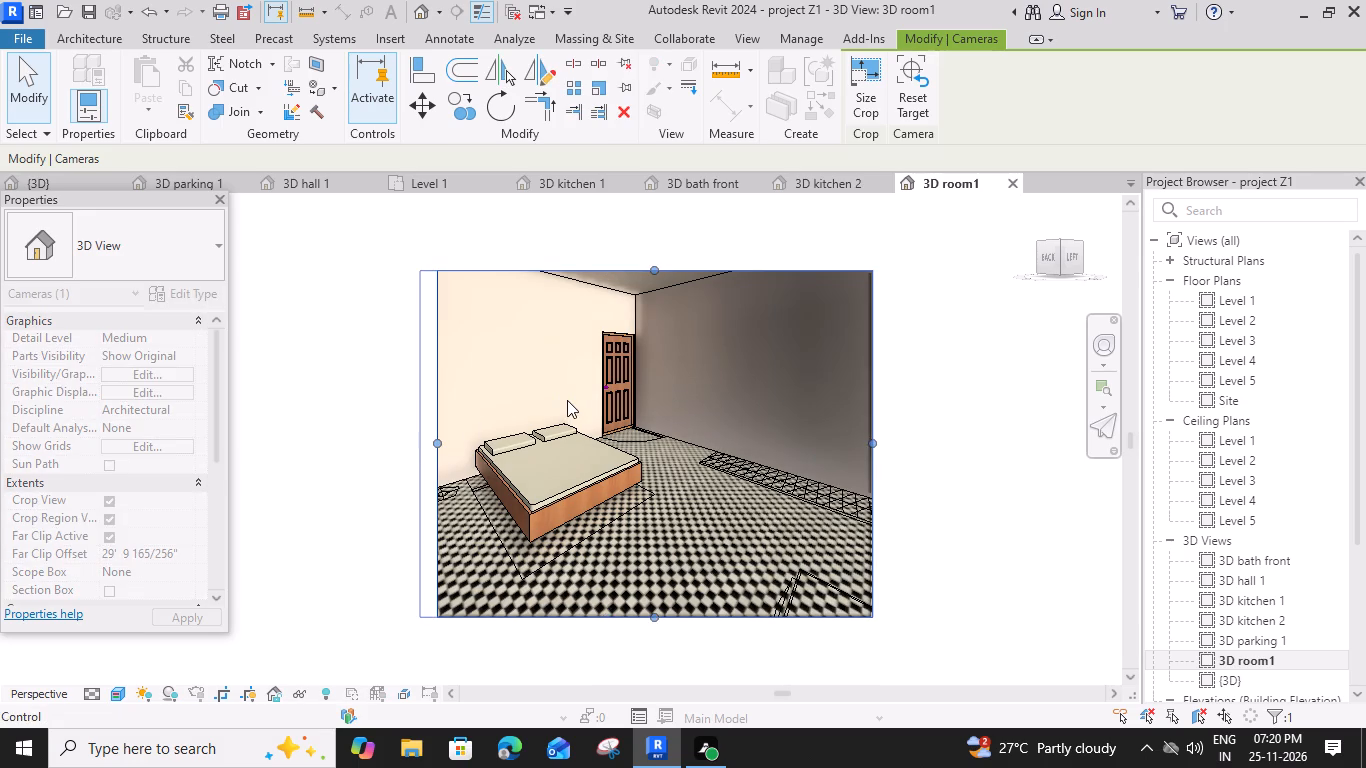
{"action": "left_click_drag", "start_coordinate": [418, 441], "coordinate": [374, 448]}
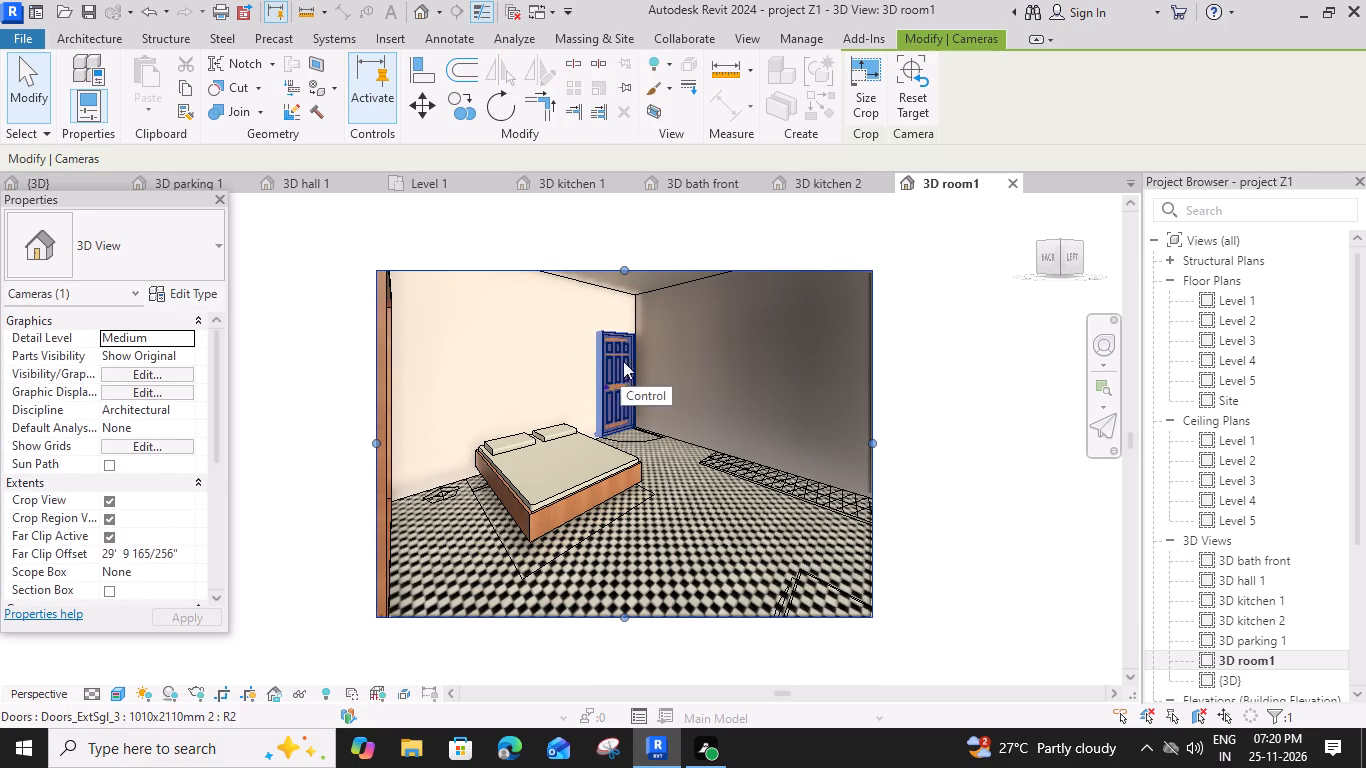
{"action": "left_click_drag", "start_coordinate": [623, 271], "coordinate": [622, 241]}
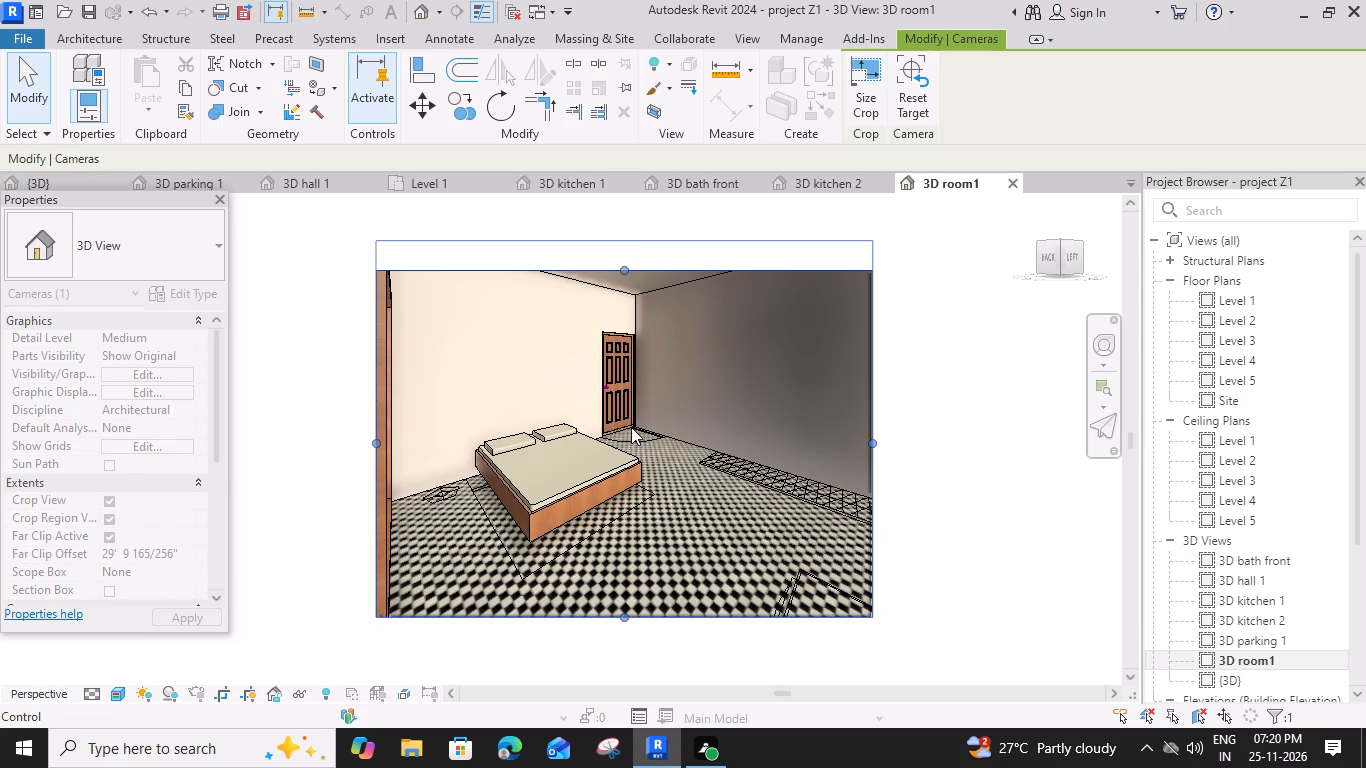
{"action": "scroll", "coordinate": [631, 425], "scroll_direction": "down", "scroll_amount": 2}
{"action": "middle_click_drag", "start_coordinate": [625, 437], "coordinate": [659, 449]}
{"action": "left_click", "coordinate": [438, 464]}
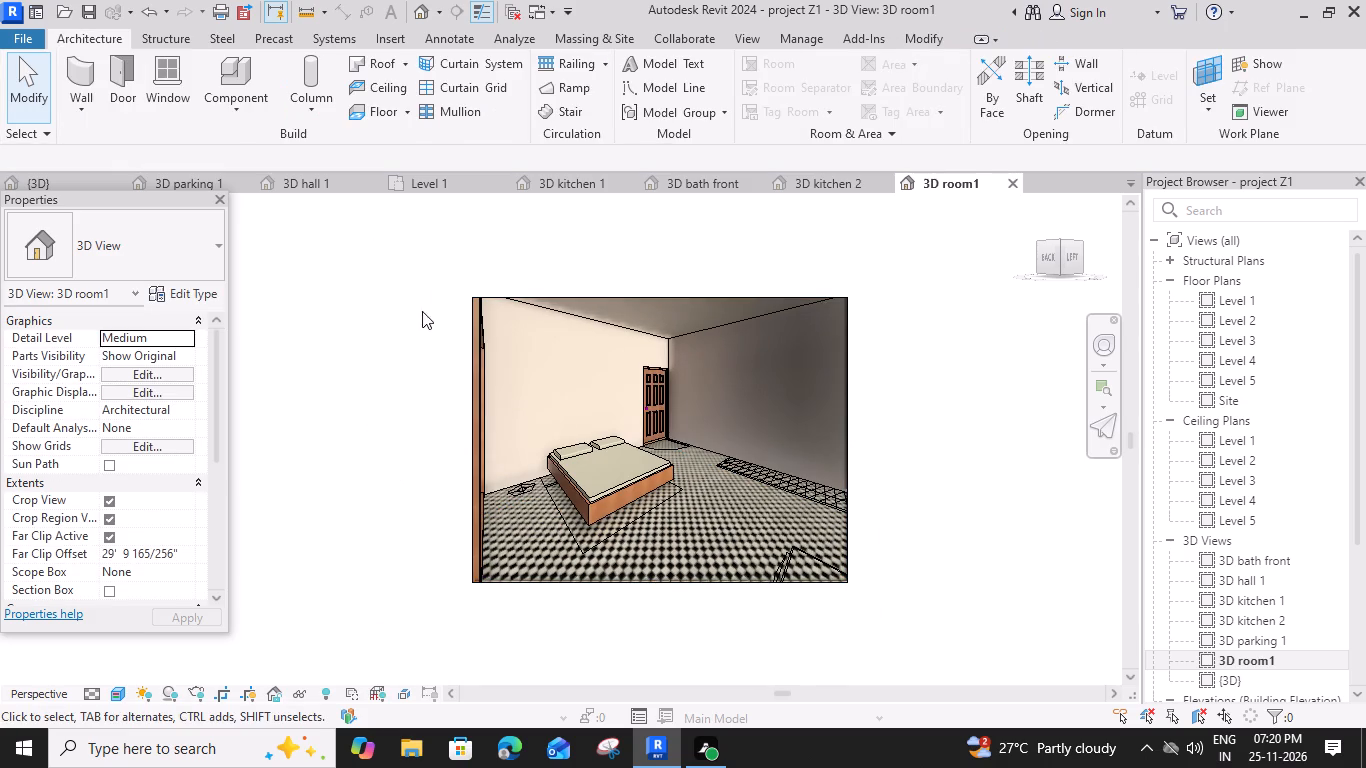
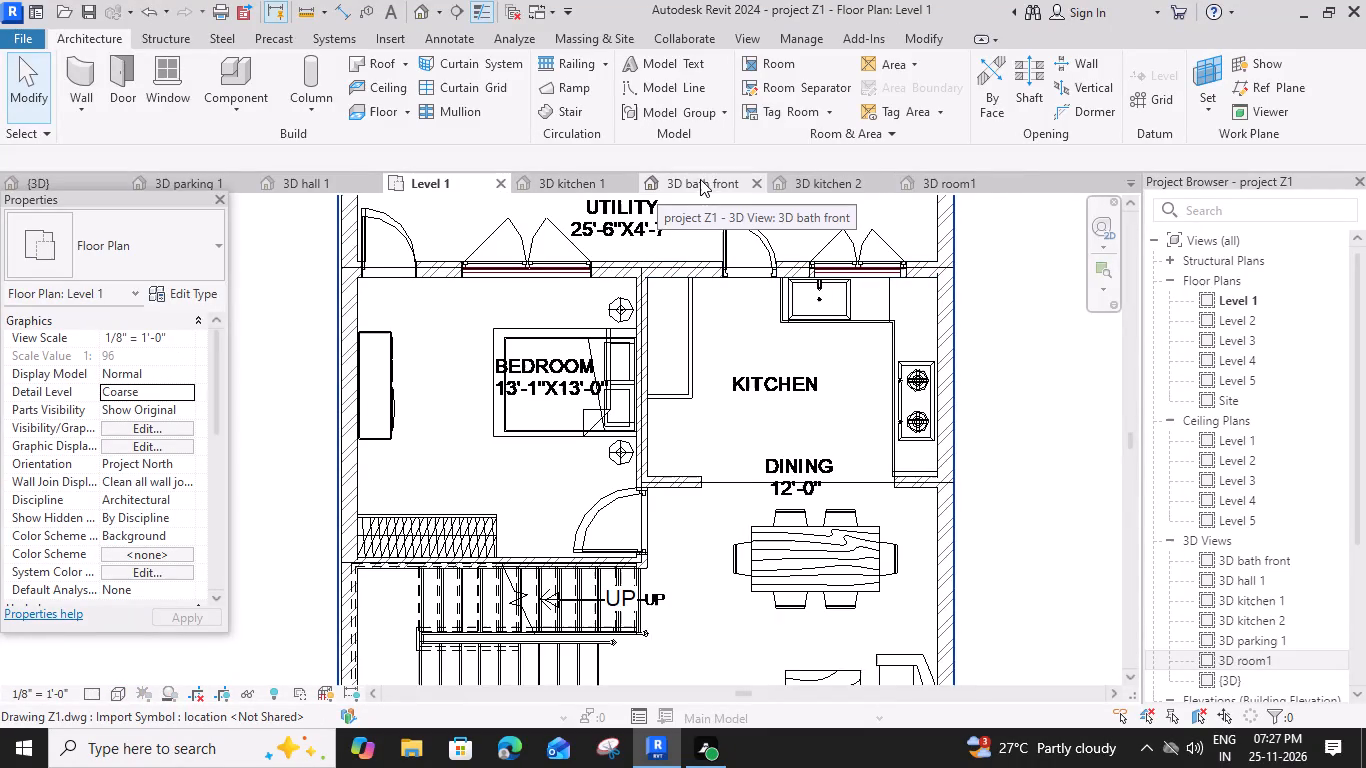
Close the 3D bath front view.
{"action": "left_click", "coordinate": [760, 178]}
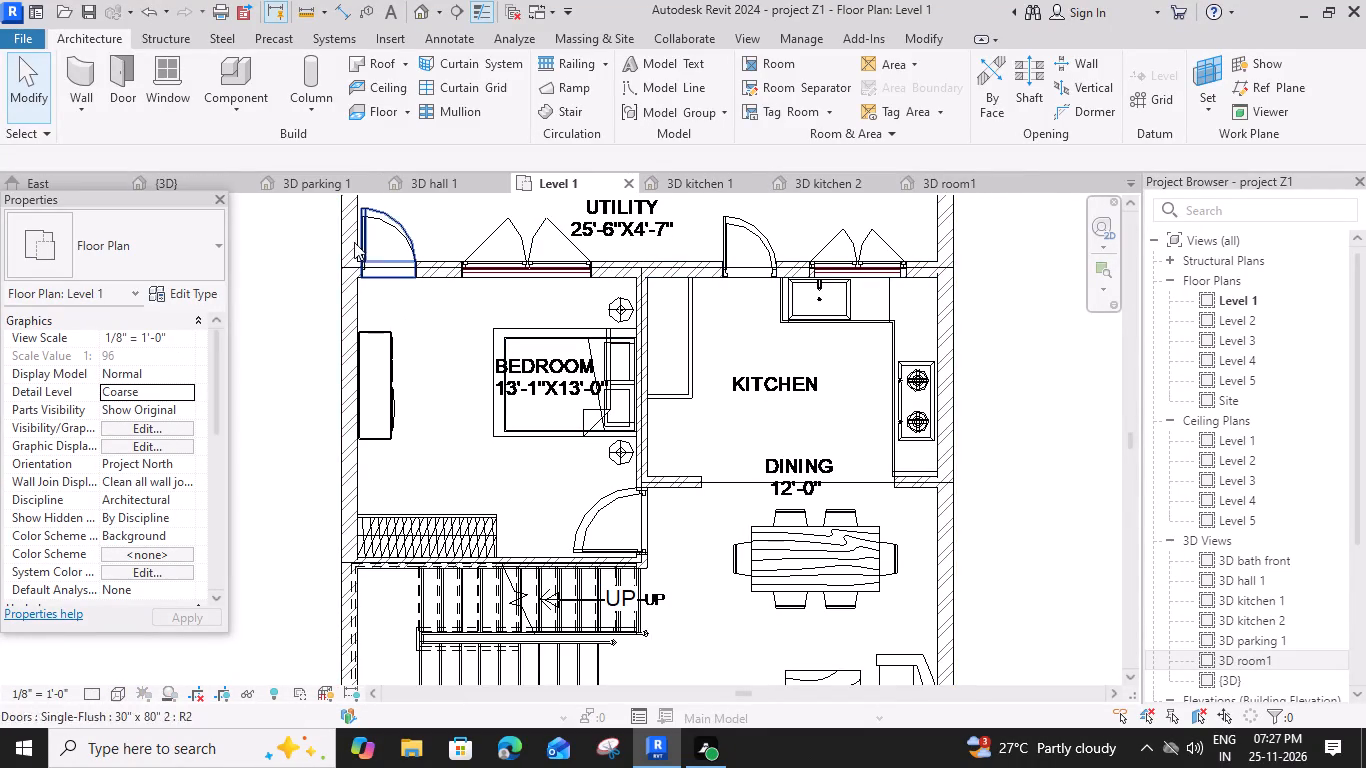
Start an in-place model in the Generic Models category and name it "room 1".
{"action": "left_click", "coordinate": [244, 114]}
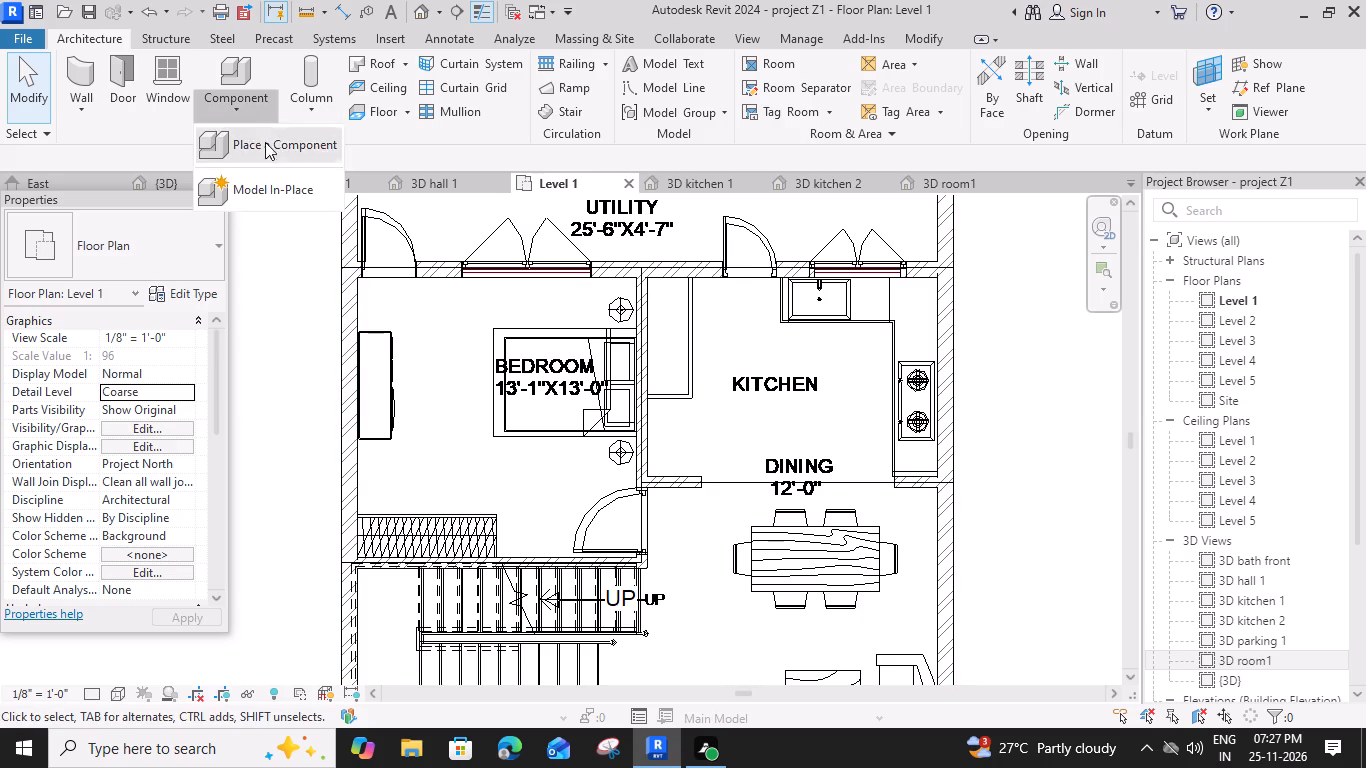
{"action": "left_click", "coordinate": [290, 184]}
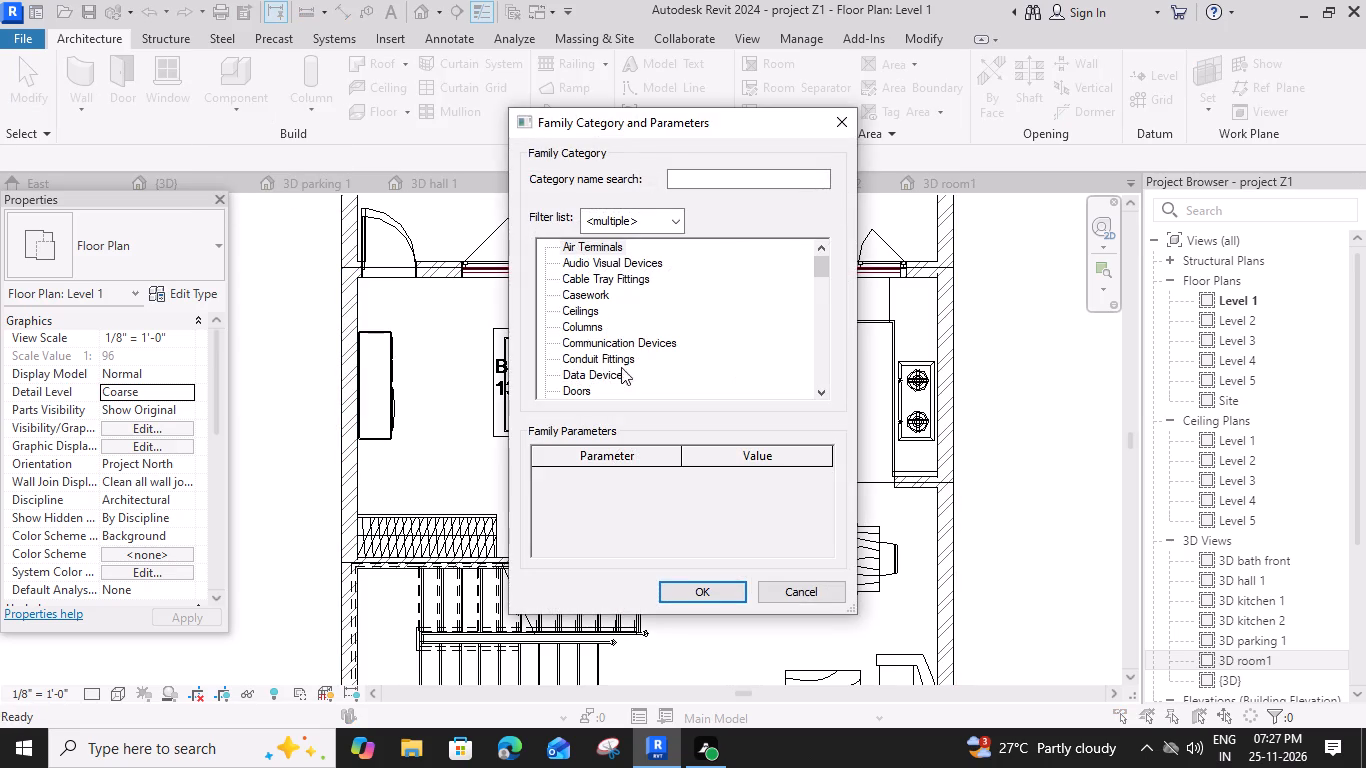
{"action": "scroll", "coordinate": [640, 333], "scroll_direction": "down", "scroll_amount": 6}
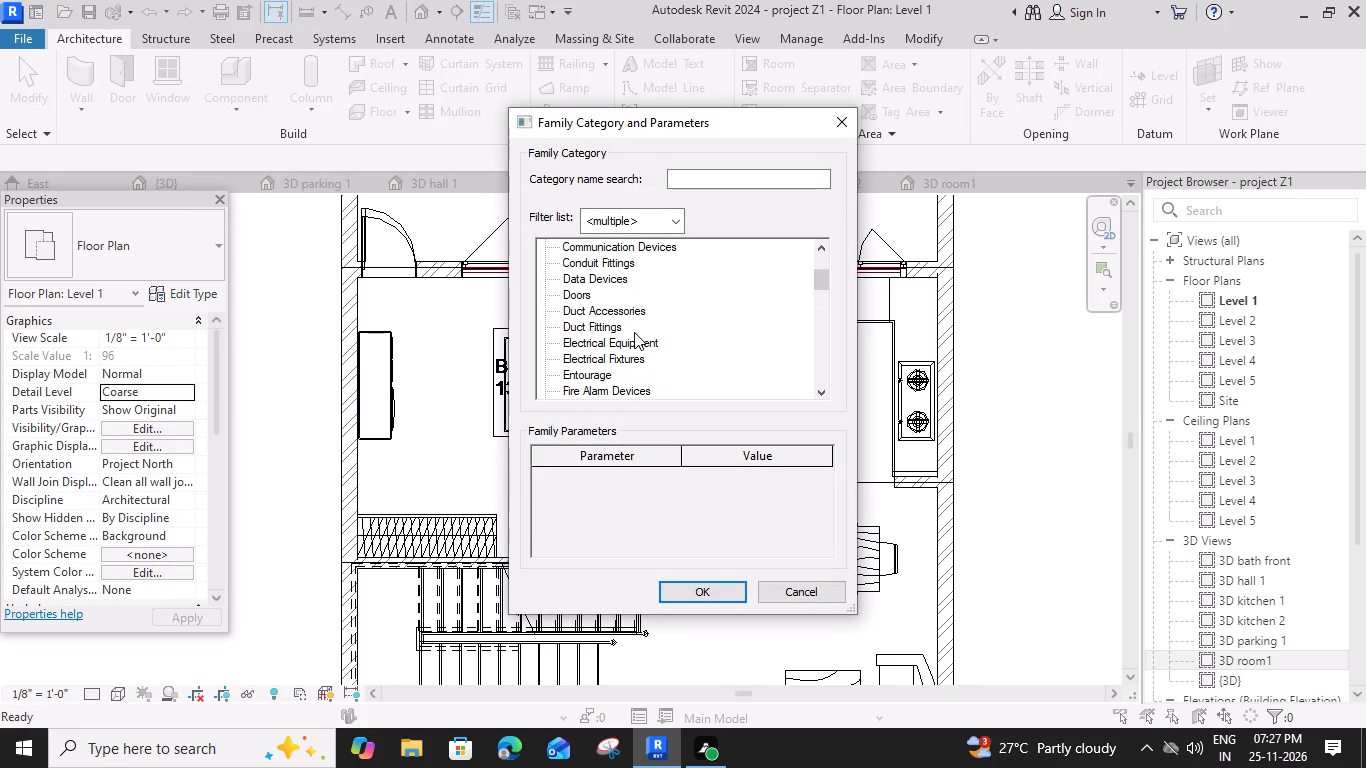
{"action": "scroll", "coordinate": [634, 332], "scroll_direction": "down", "scroll_amount": 6}
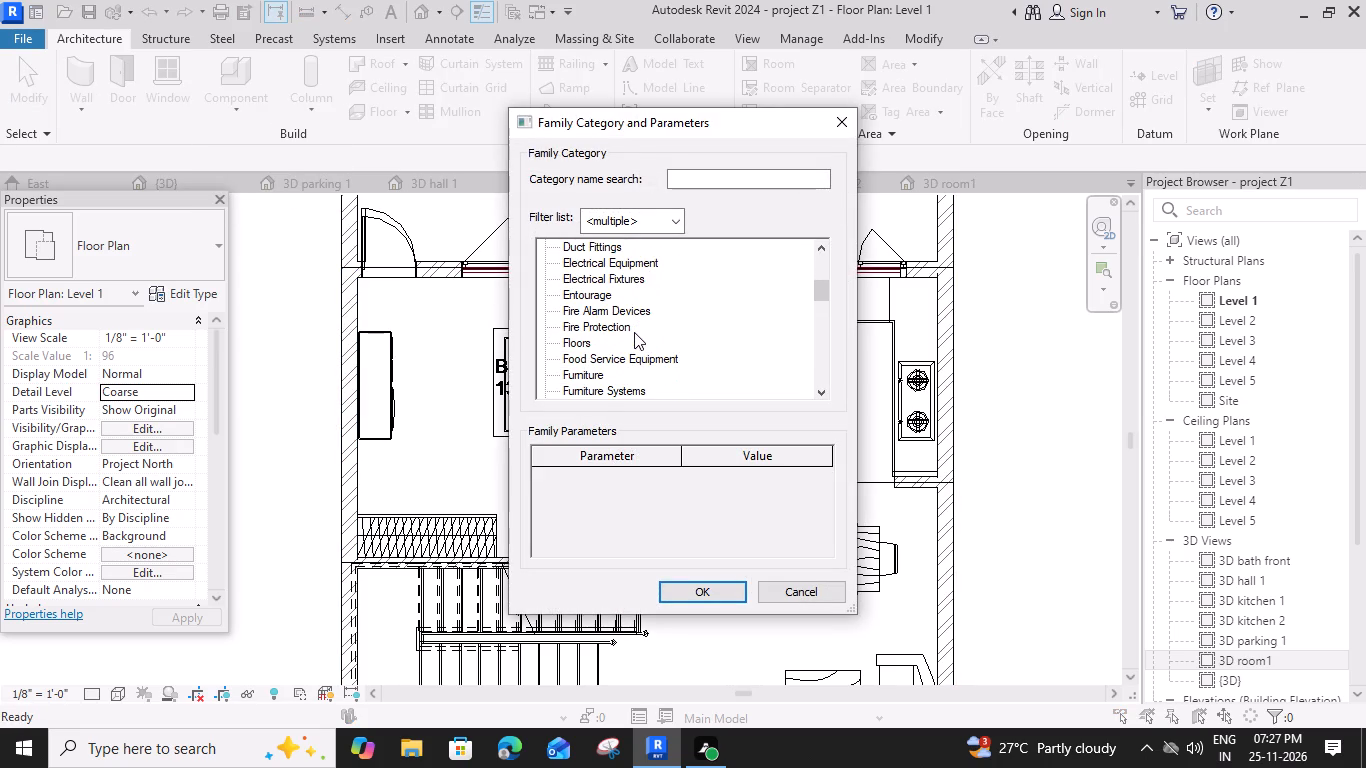
{"action": "left_click", "coordinate": [621, 390]}
{"action": "left_click", "coordinate": [711, 593]}
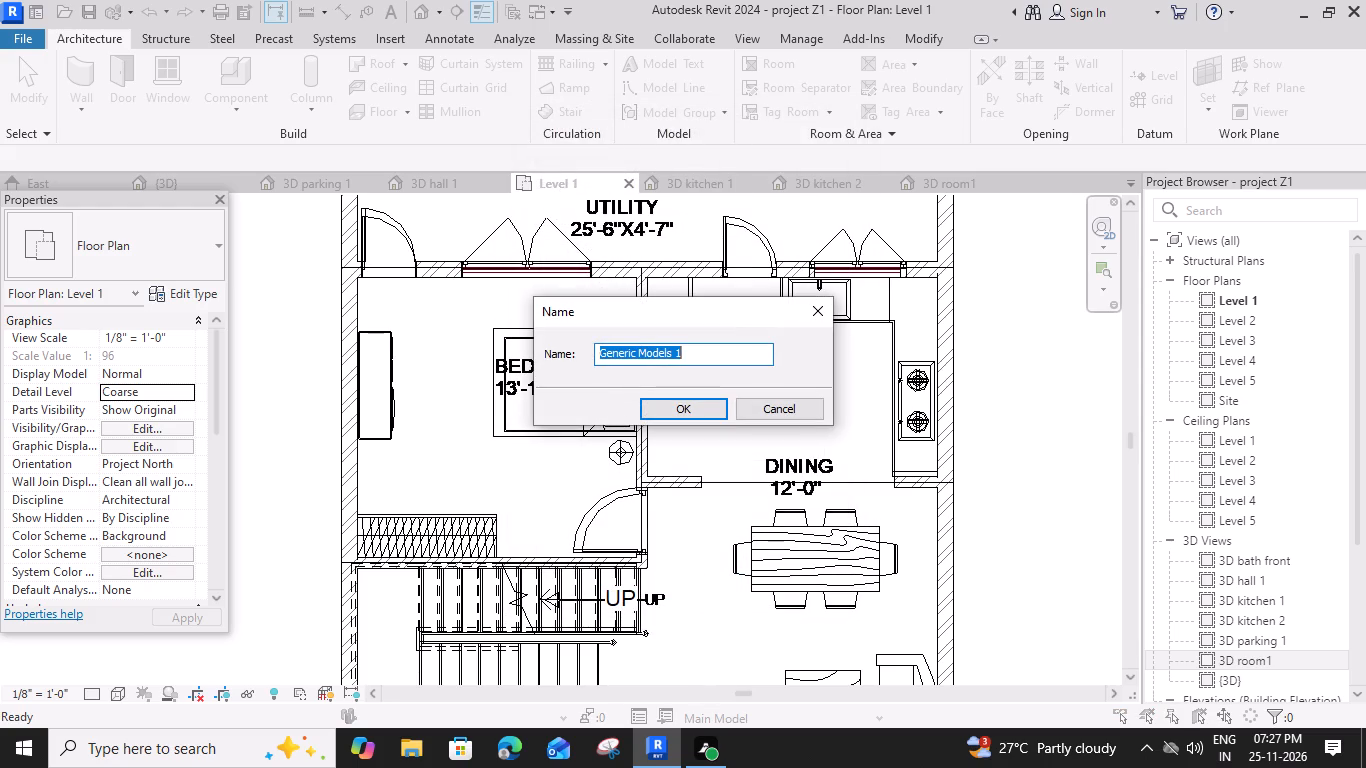
{"action": "left_click", "coordinate": [689, 350]}
{"action": "left_click_drag", "start_coordinate": [689, 350], "coordinate": [479, 400]}
{"action": "type", "text": "roo"}
{"action": "type", "text": "m 1"}
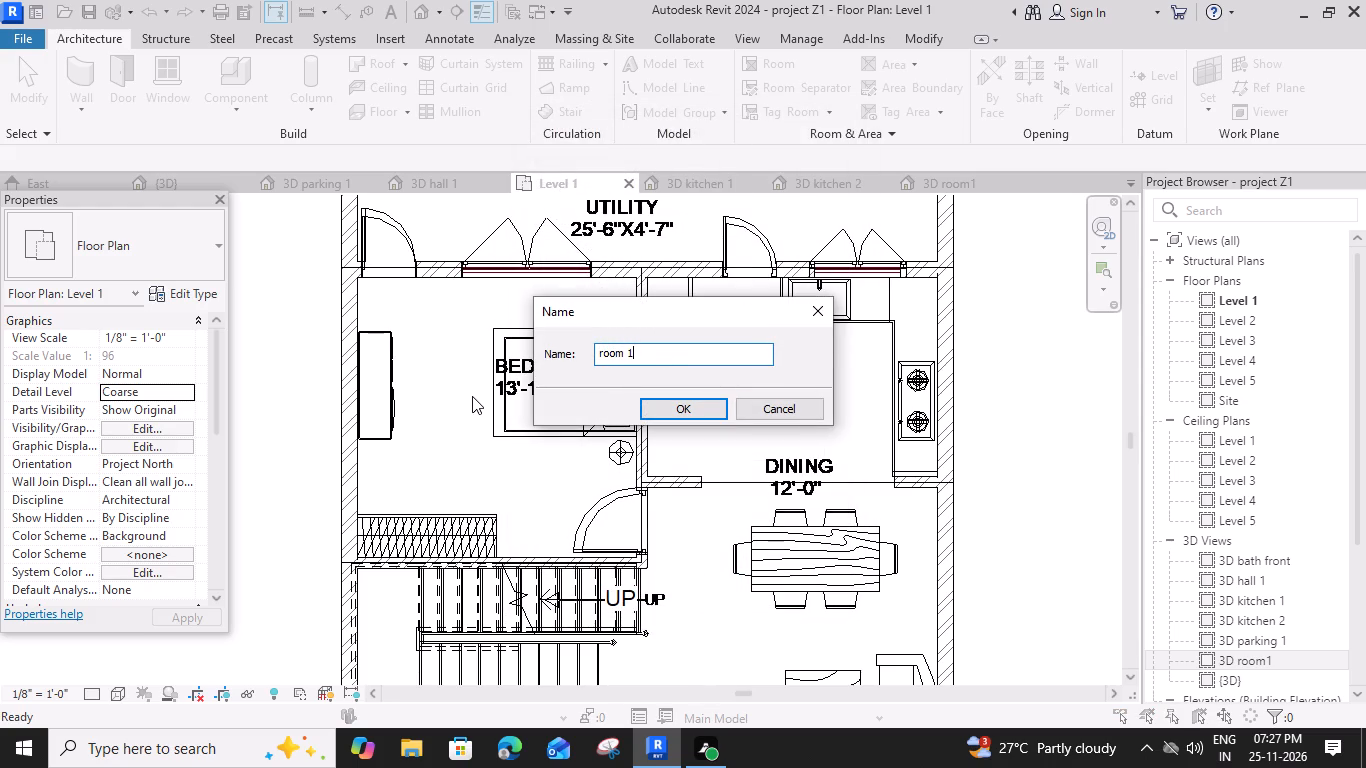
{"action": "key", "text": "Return"}
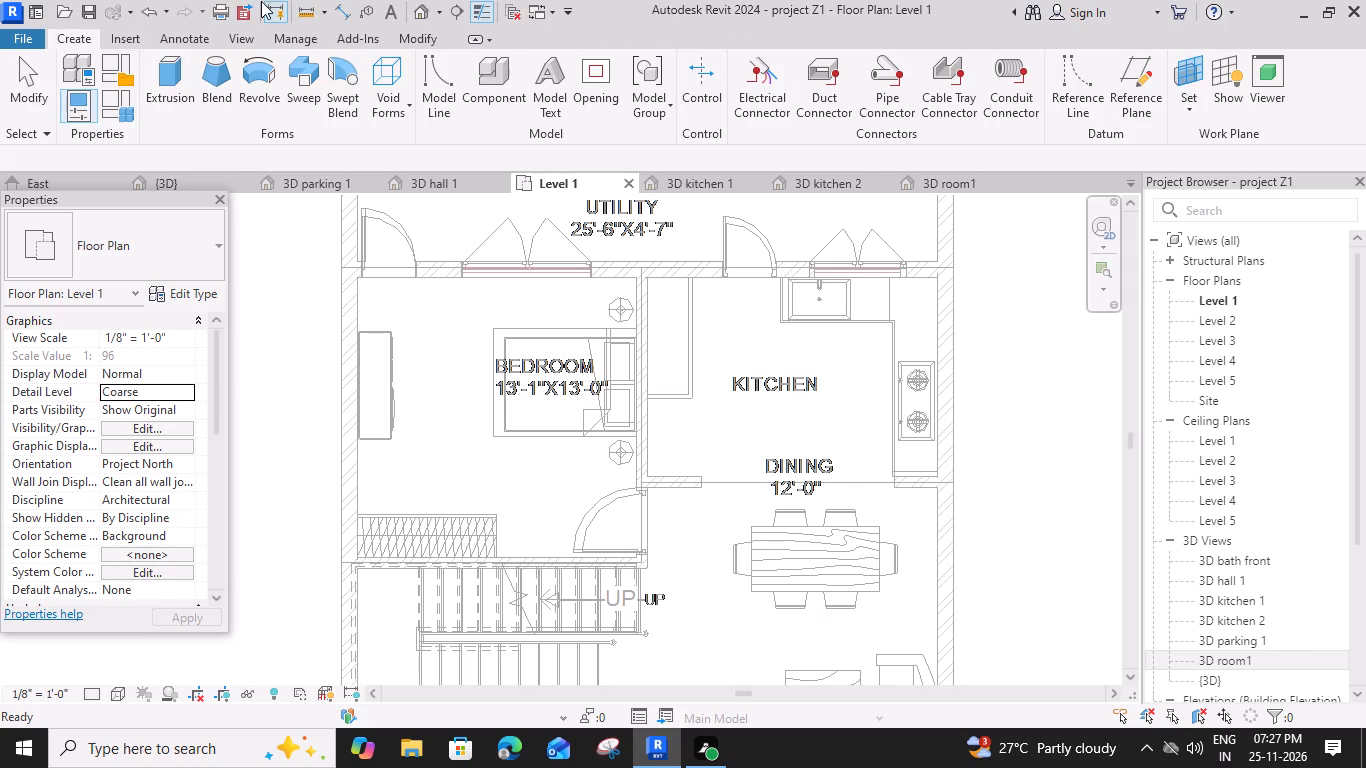
Start an extrusion and trace the hatched wardrobe outline along the bedroom's stair-side wall as a closed 6'-6" by 2'-0" rectangle.
{"action": "left_click", "coordinate": [181, 66]}
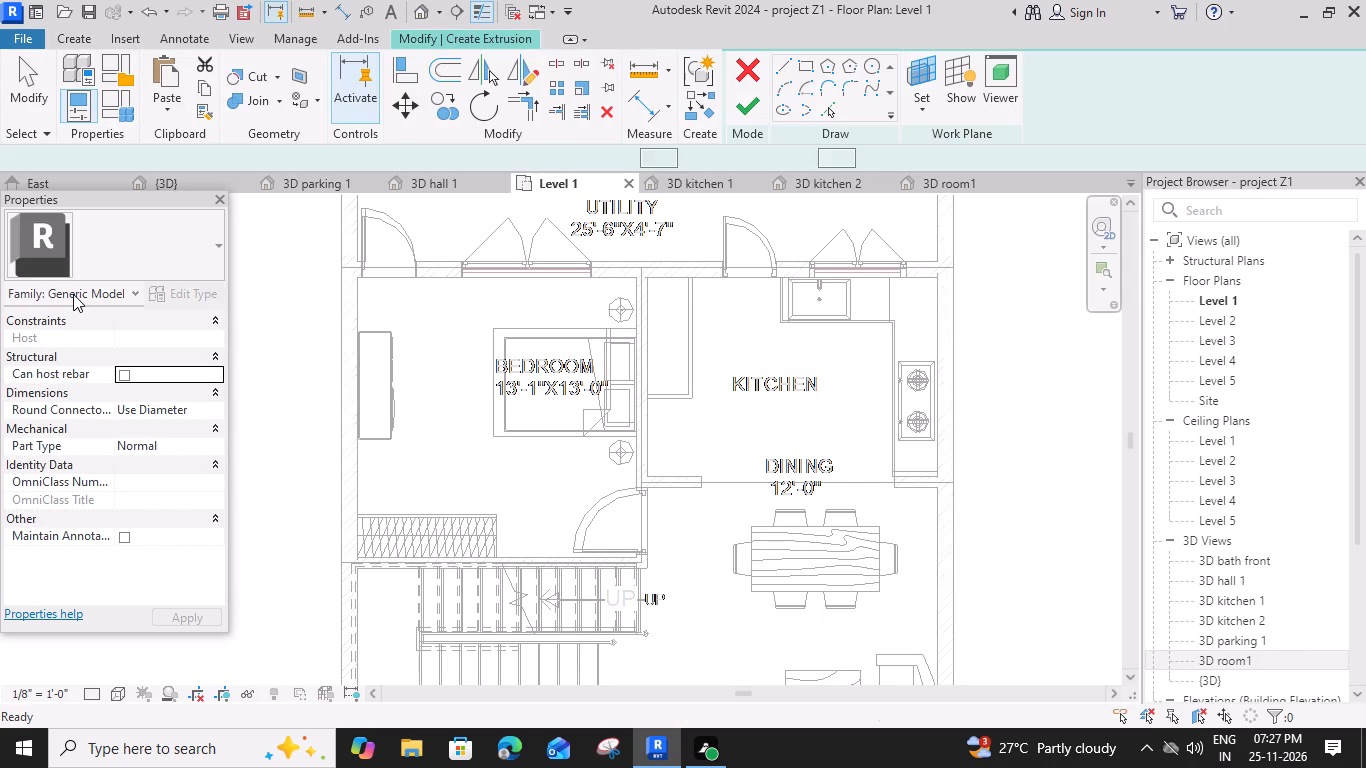
{"action": "left_click", "coordinate": [784, 63]}
{"action": "scroll", "coordinate": [330, 570], "scroll_direction": "up", "scroll_amount": 9}
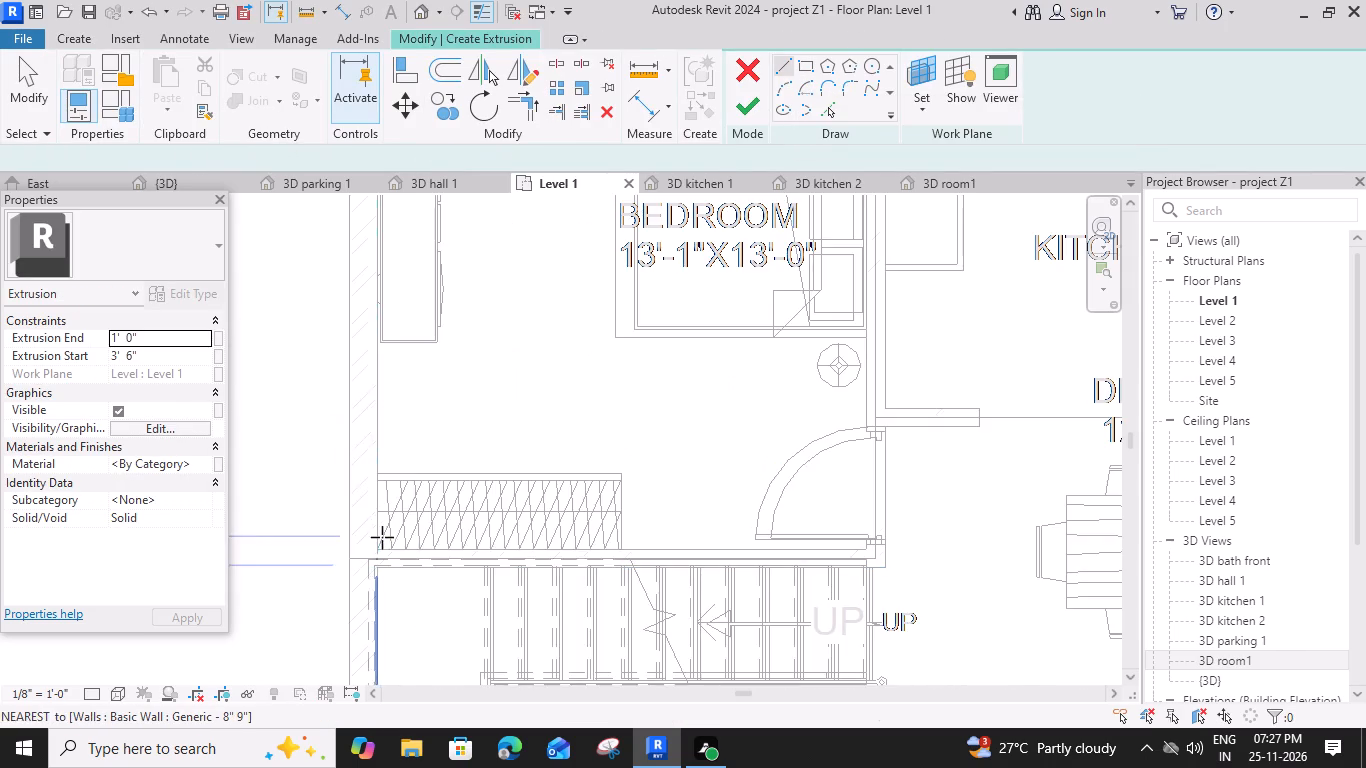
{"action": "left_click", "coordinate": [372, 558]}
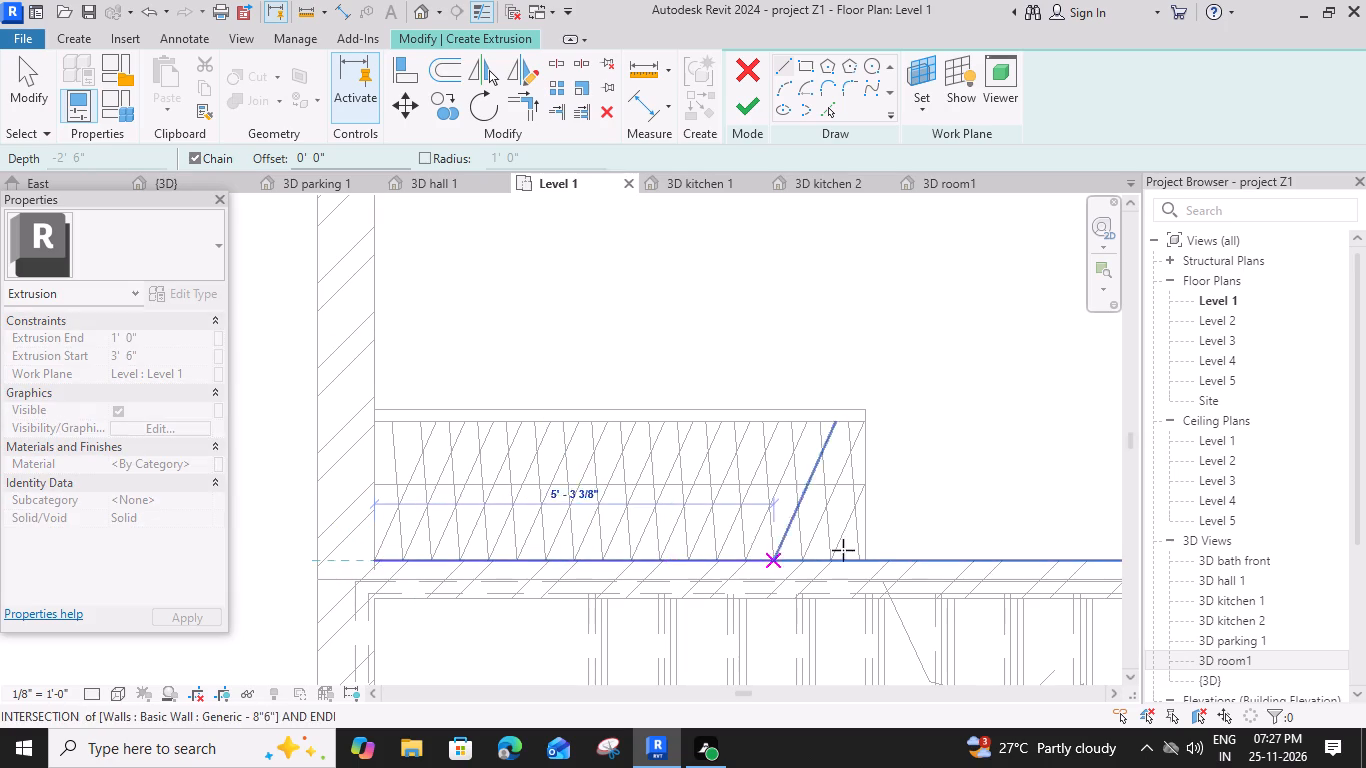
{"action": "left_click", "coordinate": [866, 559]}
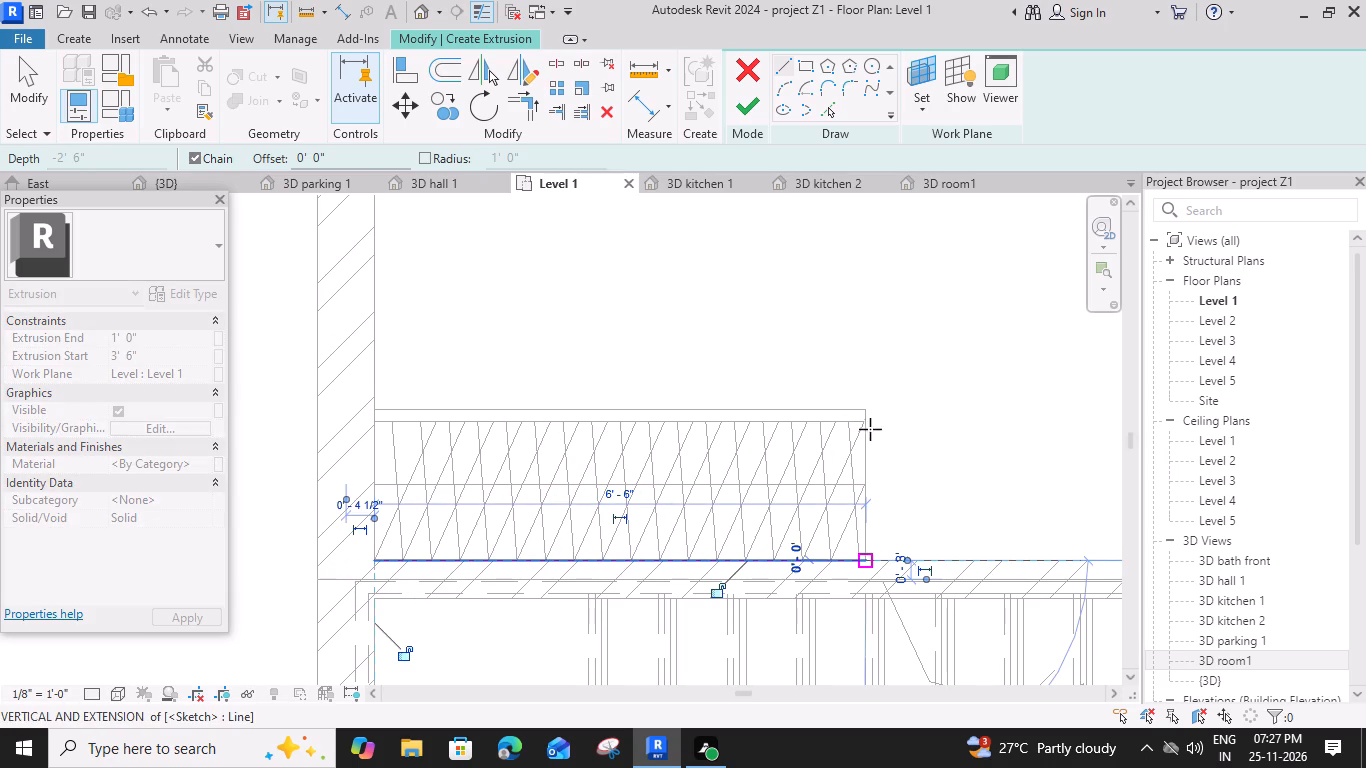
{"action": "left_click", "coordinate": [867, 408]}
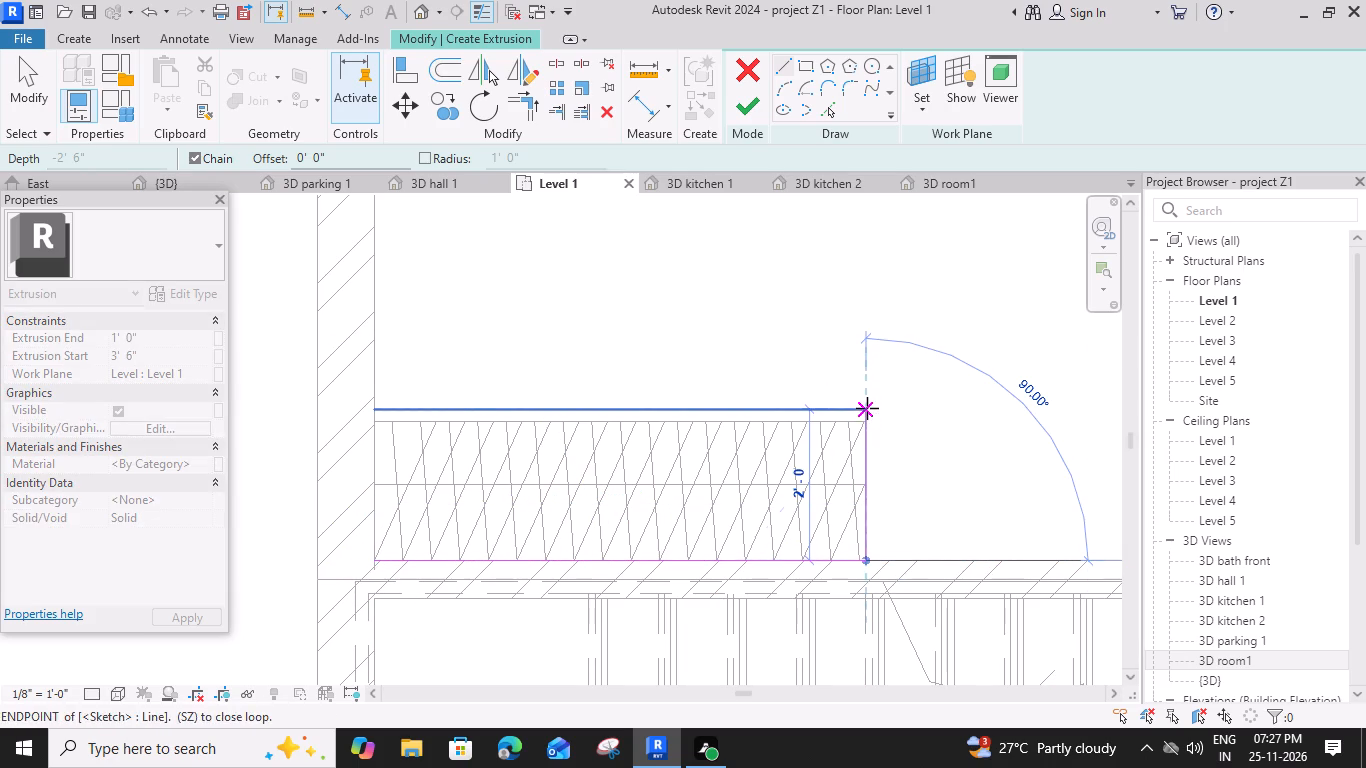
{"action": "left_click", "coordinate": [373, 409]}
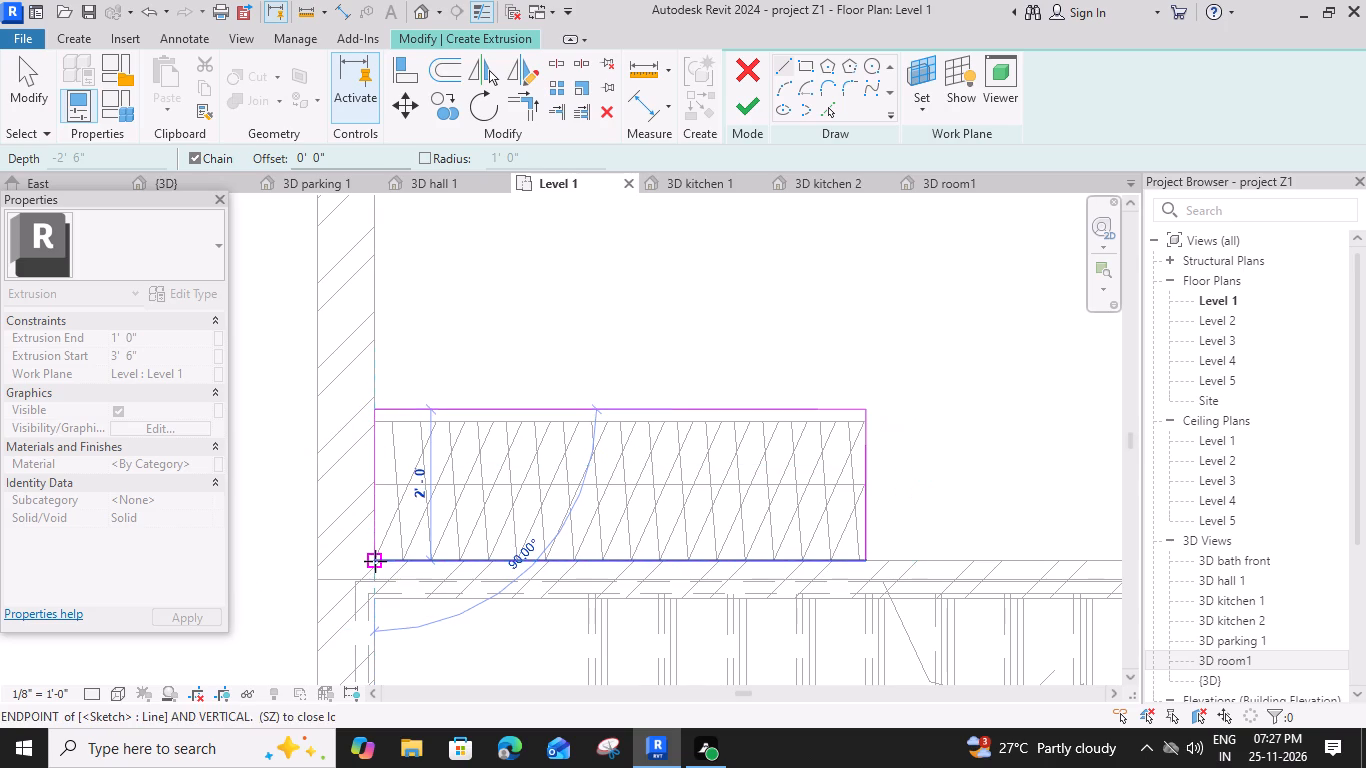
{"action": "left_click", "coordinate": [375, 561]}
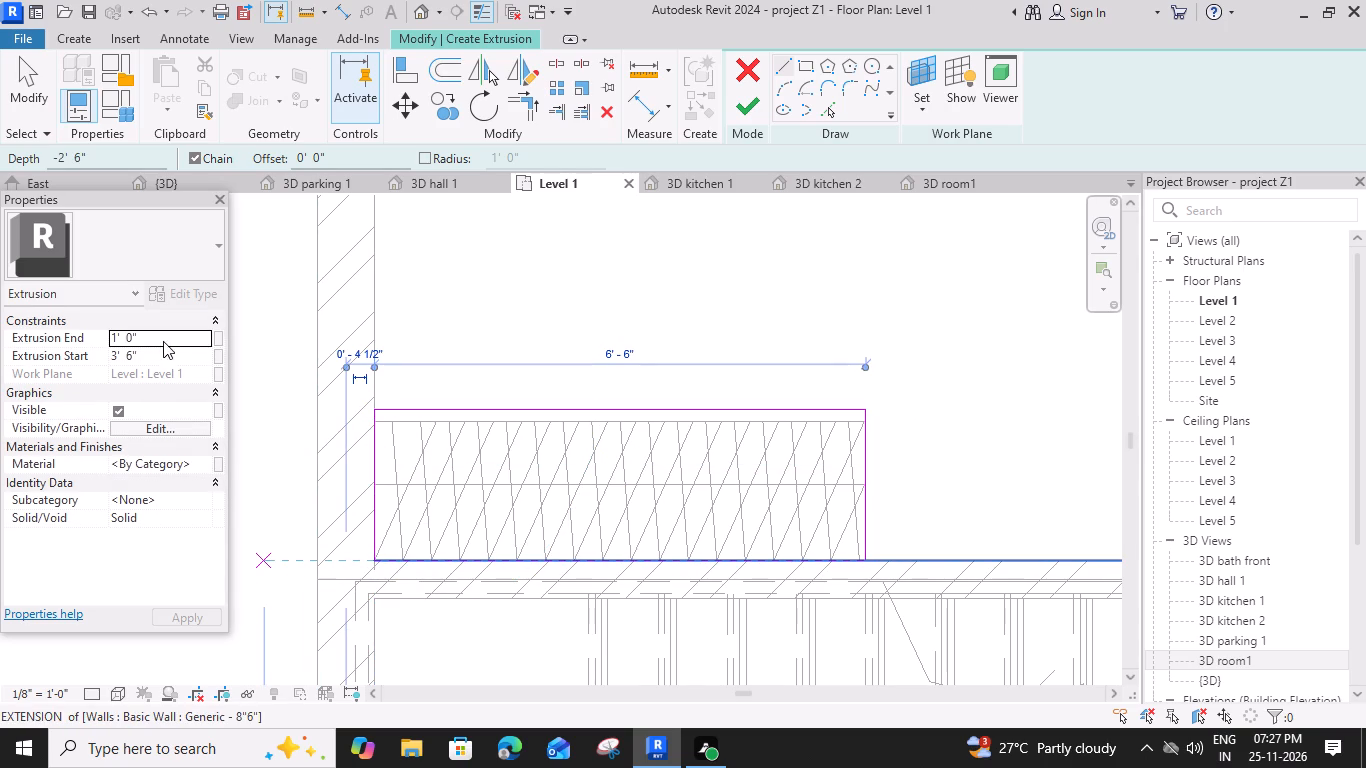
Set the wardrobe extrusion's start to 0'-0" and its end to 8'-0", and finish the sketch.
{"action": "left_click", "coordinate": [166, 358]}
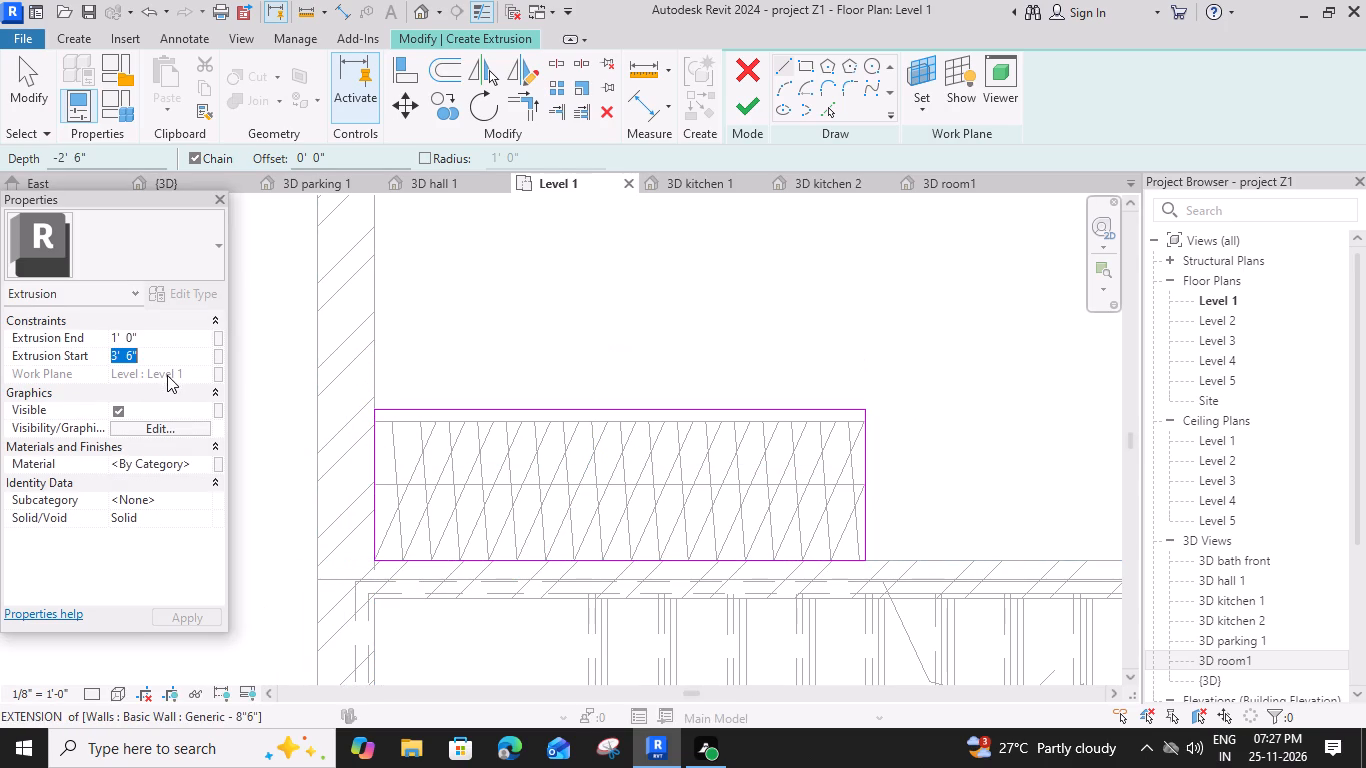
{"action": "type", "text": "0'"}
{"action": "key", "text": "0"}
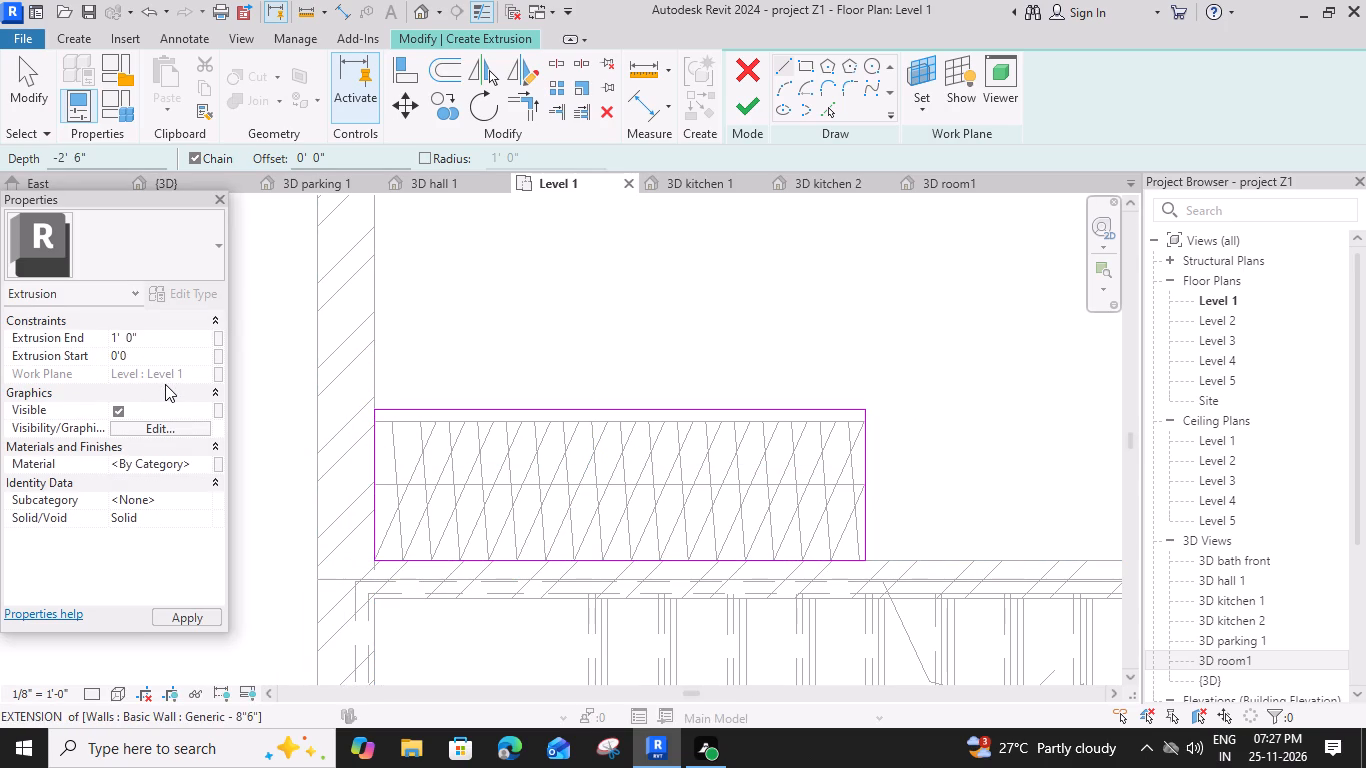
{"action": "key", "text": "shift+quotedbl"}
{"action": "key", "text": "Return"}
{"action": "left_click", "coordinate": [153, 333]}
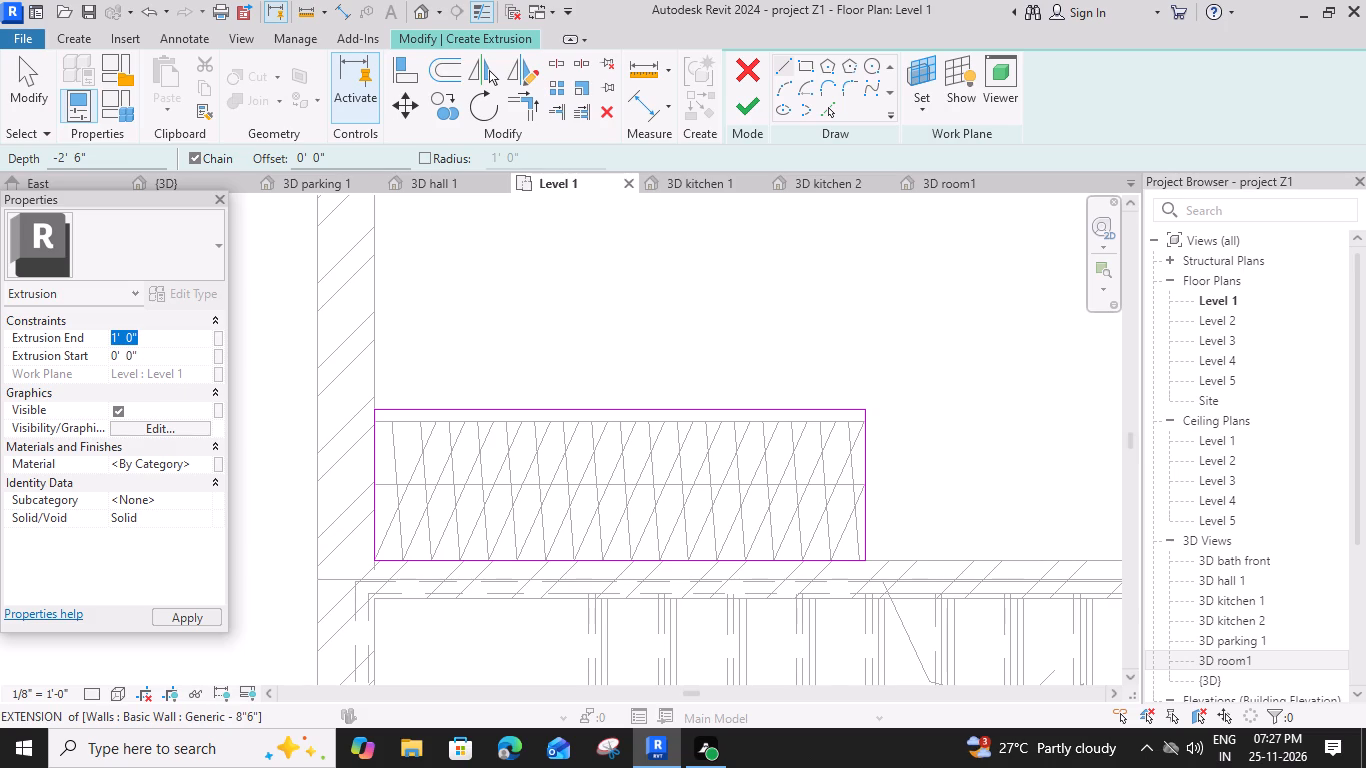
{"action": "type", "text": "8'"}
{"action": "key", "text": "Return"}
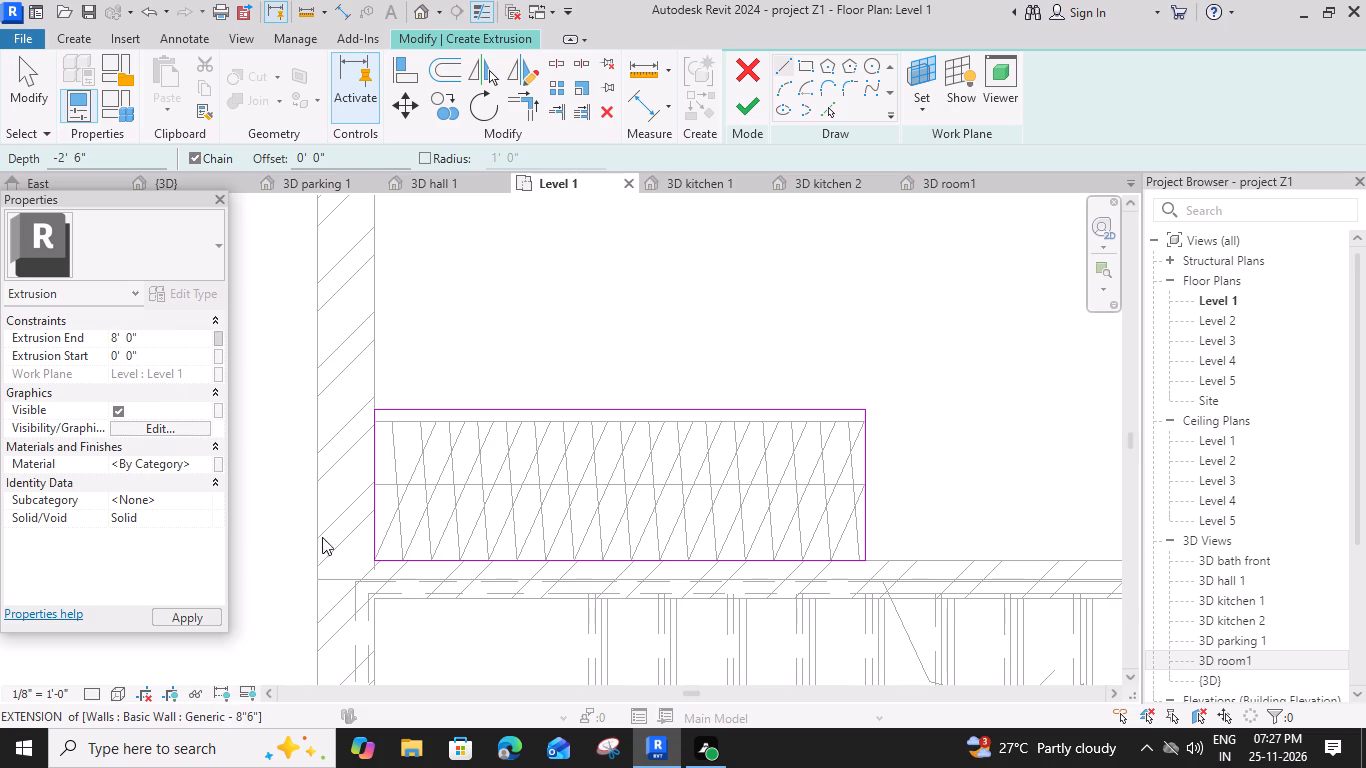
{"action": "left_click", "coordinate": [744, 107]}
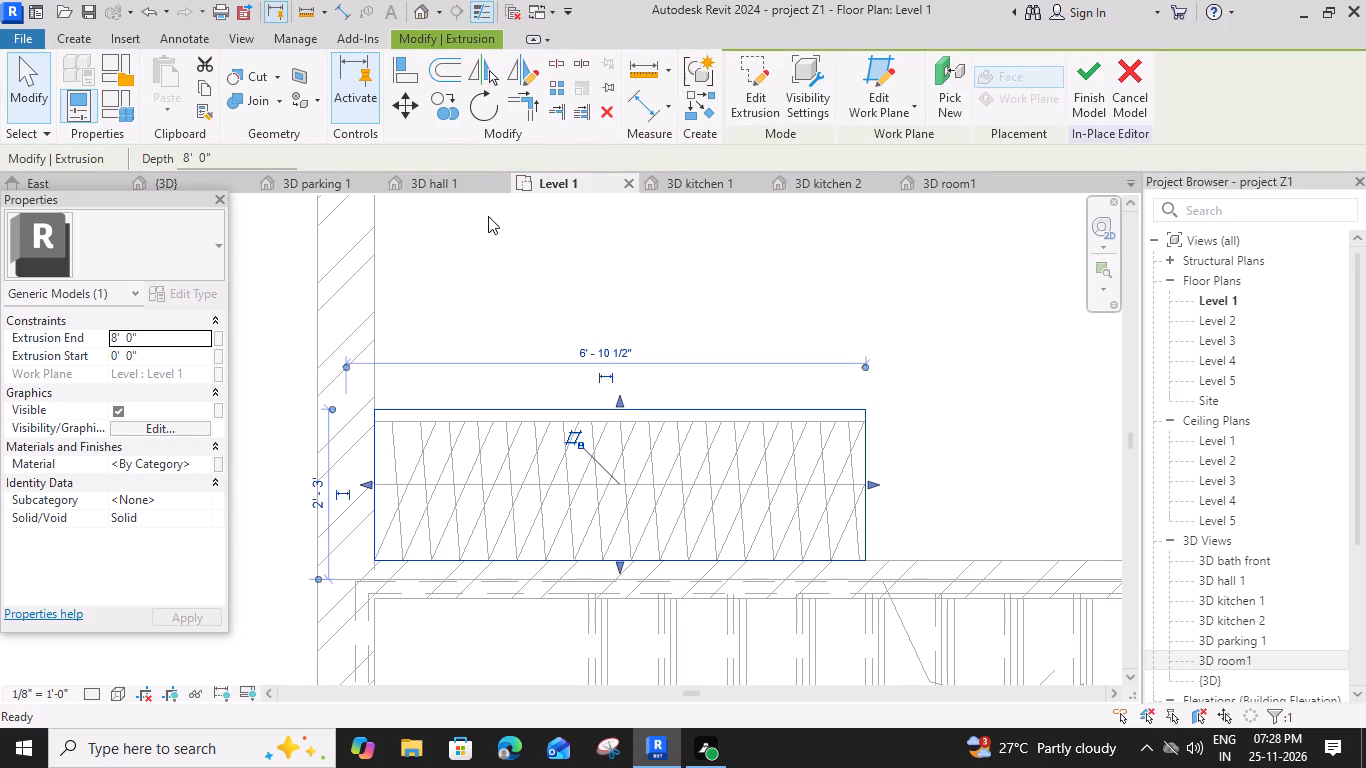
In the 3D room1 view, start another extrusion with the wardrobe block's front face picked as its work plane.
{"action": "left_click", "coordinate": [948, 186]}
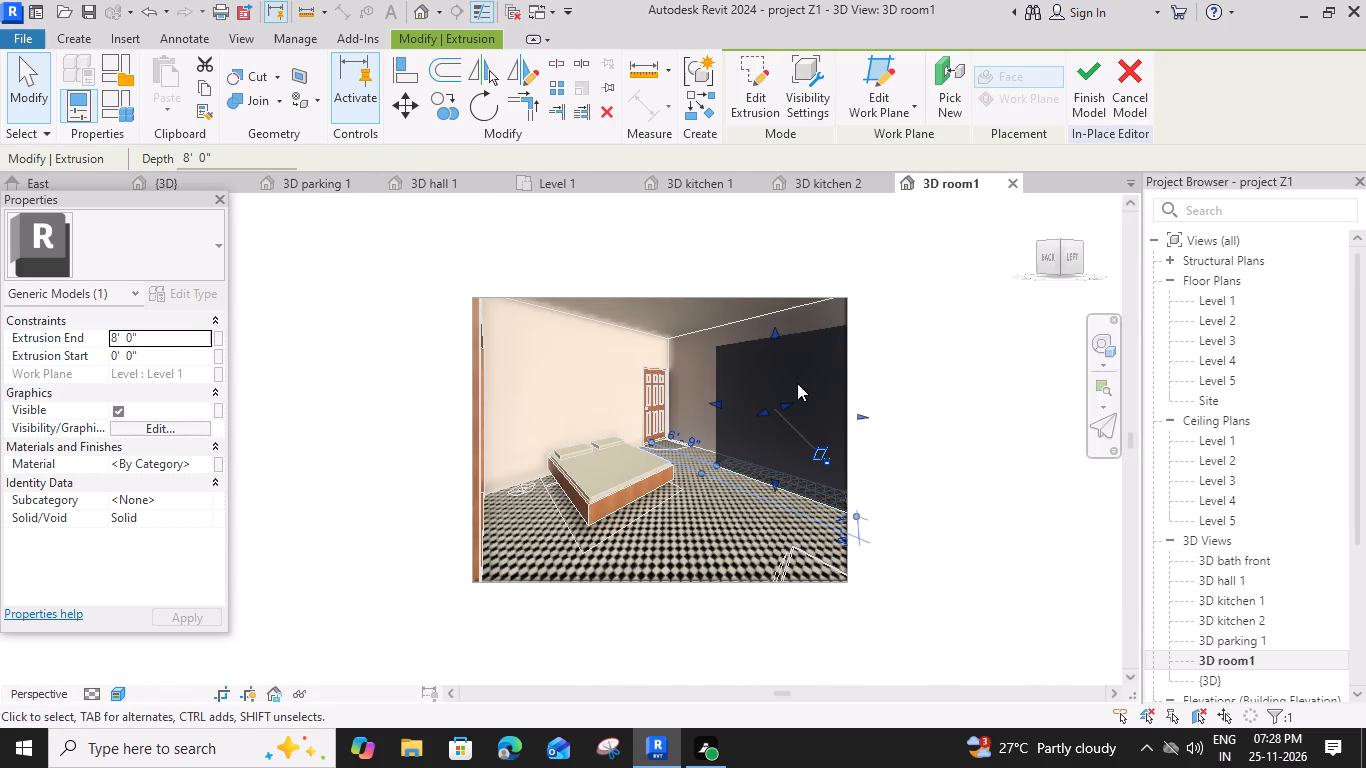
{"action": "scroll", "coordinate": [797, 383], "scroll_direction": "up", "scroll_amount": 2}
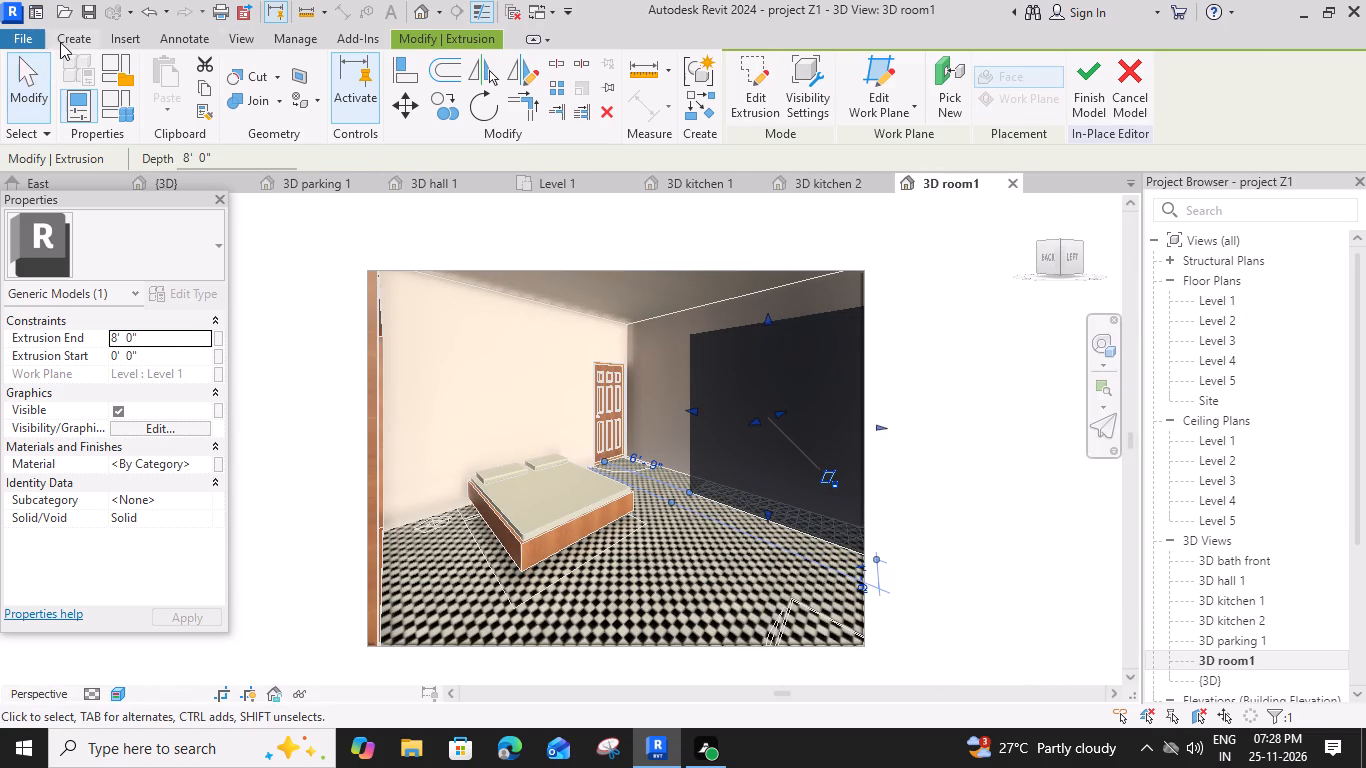
{"action": "left_click", "coordinate": [69, 37]}
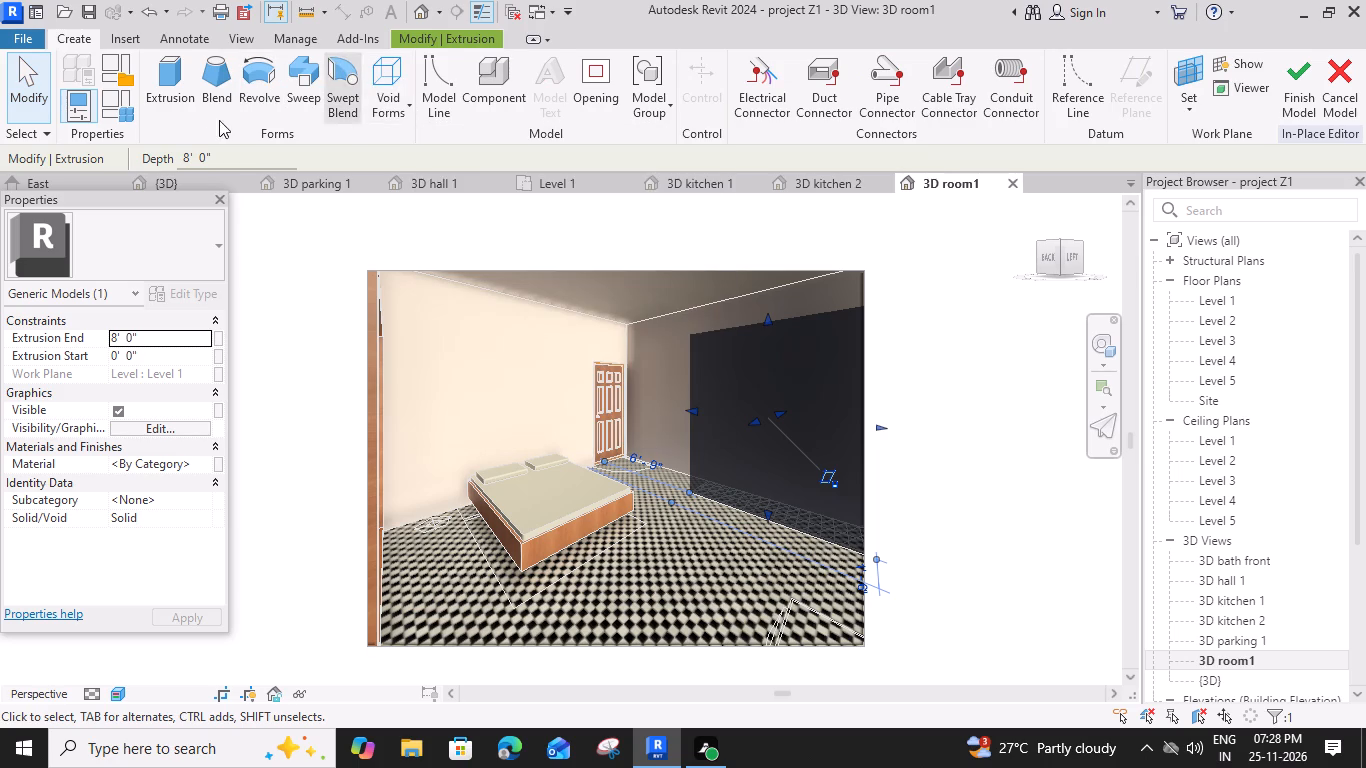
{"action": "left_click", "coordinate": [175, 75]}
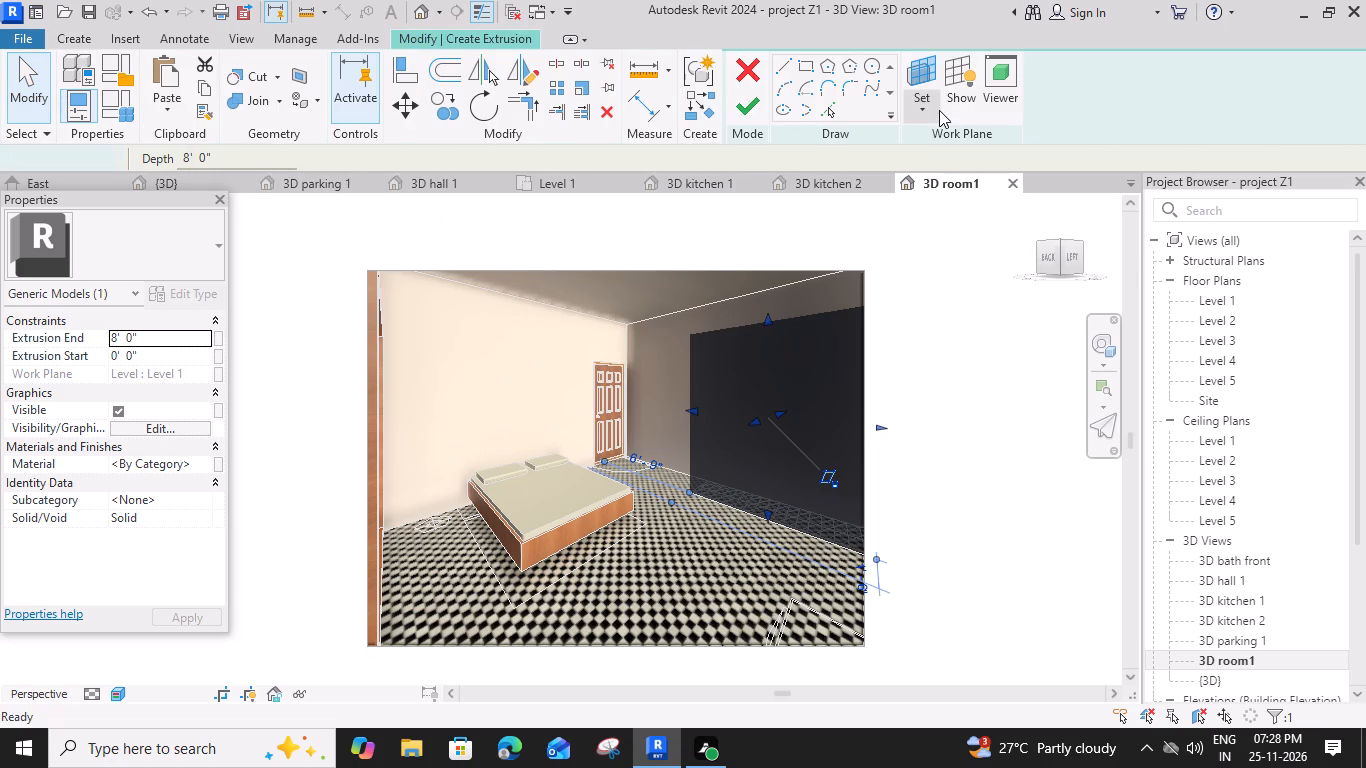
{"action": "left_click", "coordinate": [934, 106]}
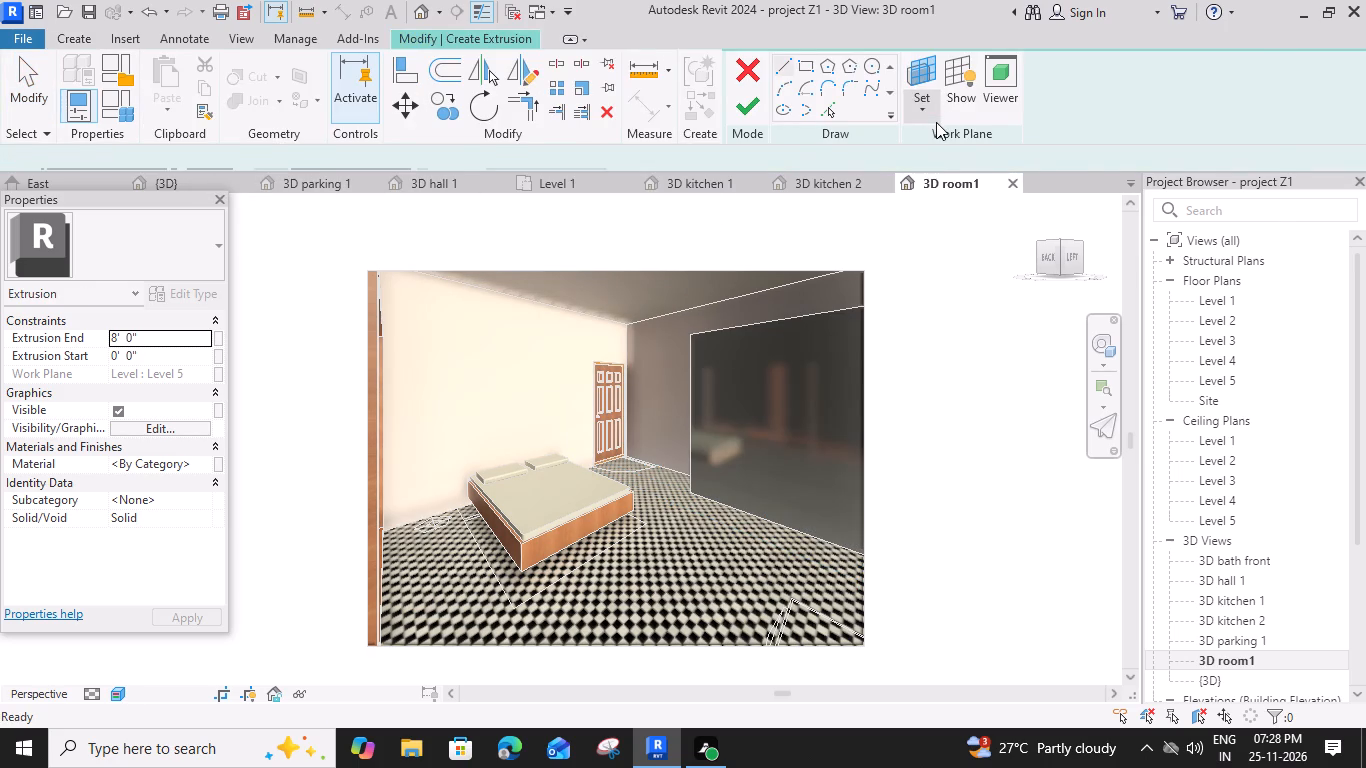
{"action": "left_click", "coordinate": [923, 108]}
{"action": "left_click", "coordinate": [960, 186]}
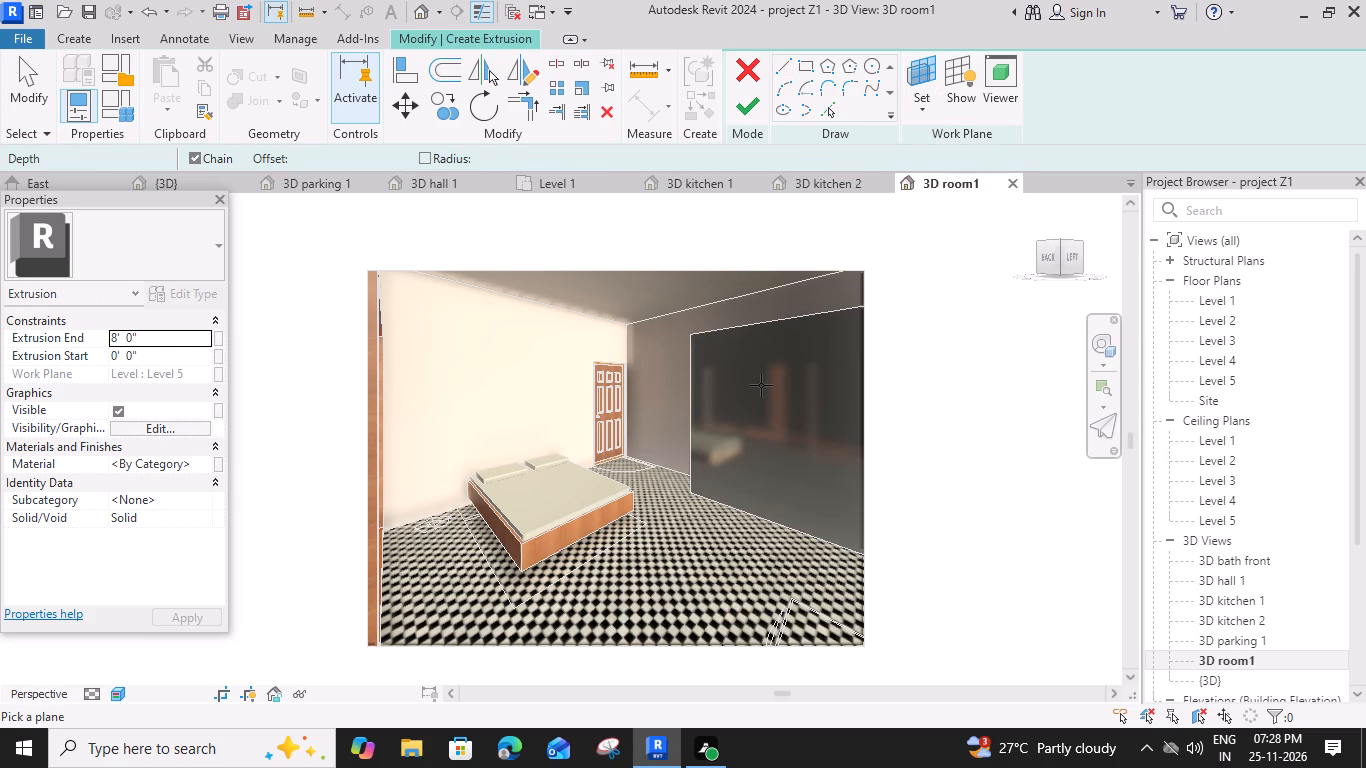
{"action": "left_click", "coordinate": [770, 325]}
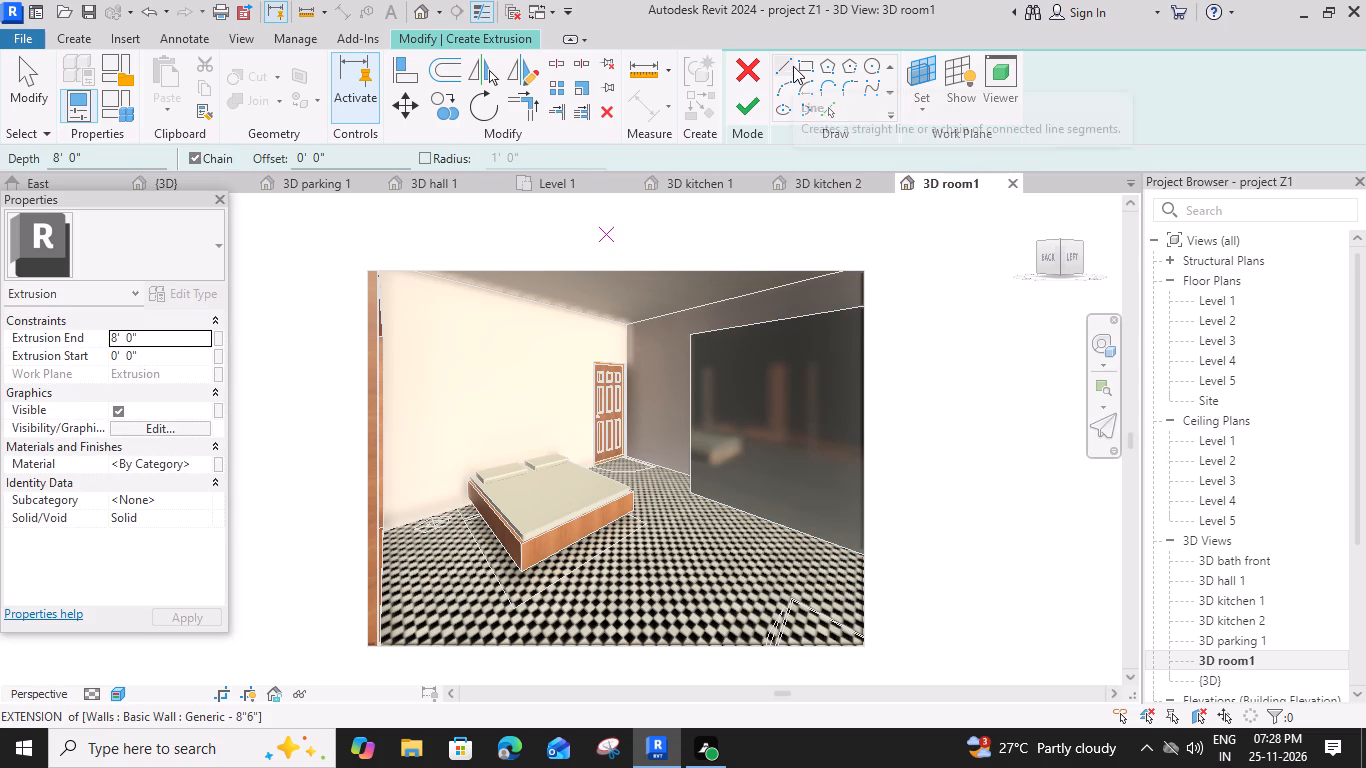
Sketch a door-panel rectangle with a 2" inward offset at the door-side end of the wardrobe front, about 2'-1 1/2" wide and 7'-8" high.
{"action": "left_click", "coordinate": [801, 67]}
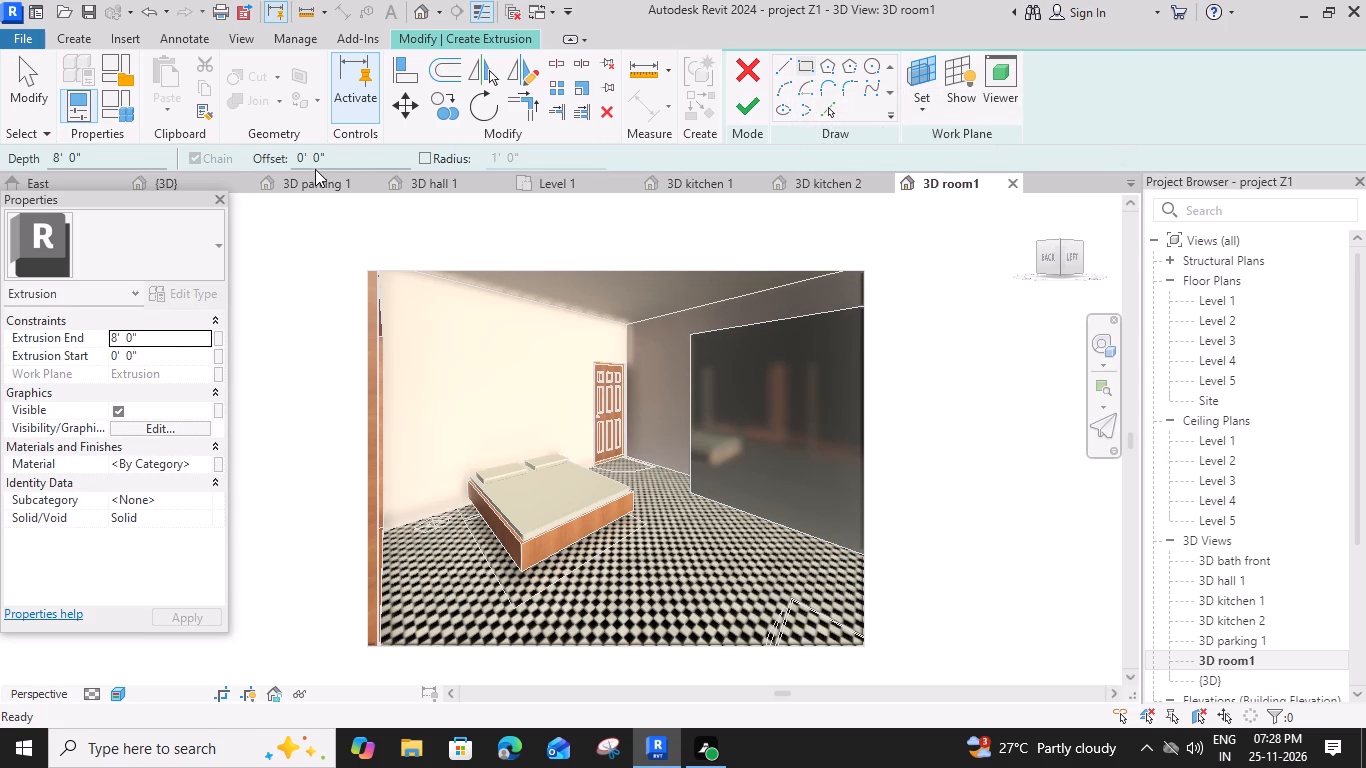
{"action": "left_click_drag", "start_coordinate": [337, 157], "coordinate": [219, 173]}
{"action": "key", "text": "2"}
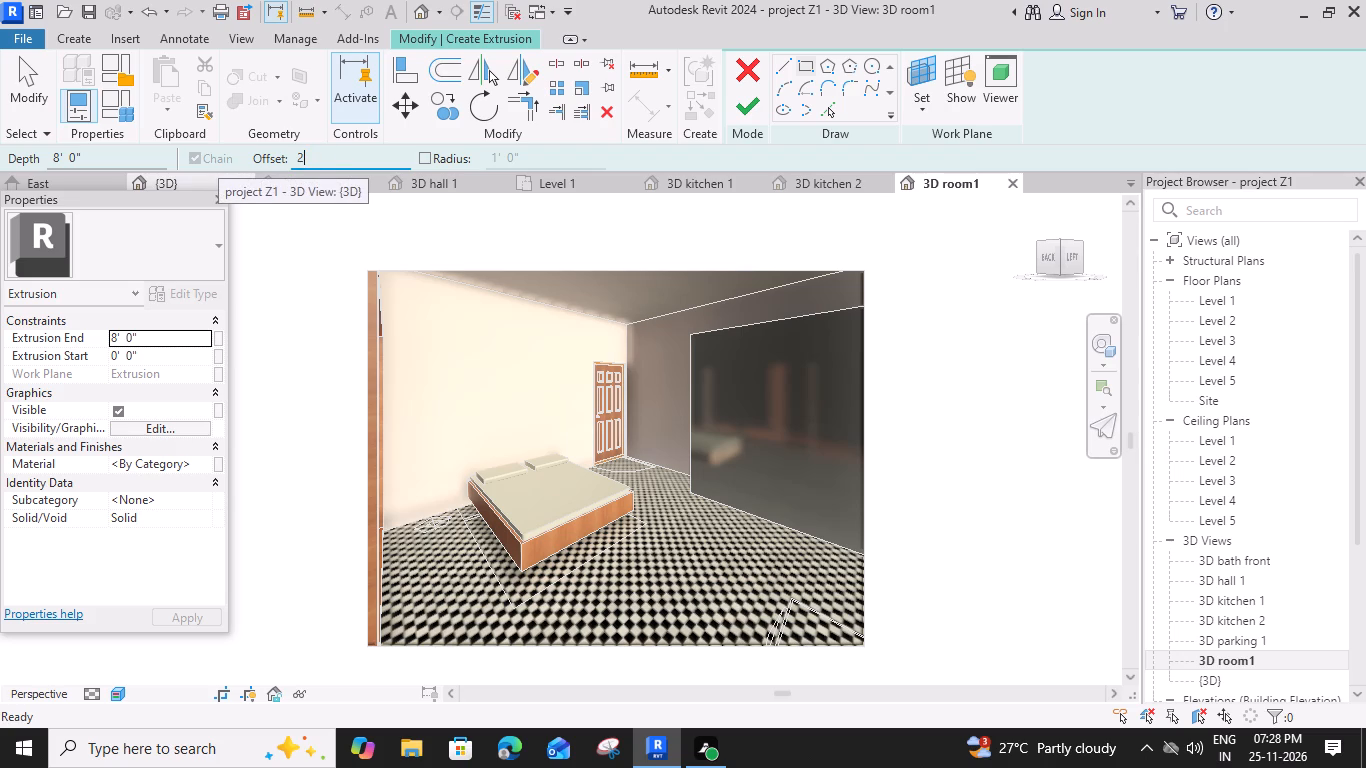
{"action": "key", "text": "shift+quotedbl"}
{"action": "key", "text": "Return"}
{"action": "scroll", "coordinate": [707, 341], "scroll_direction": "up", "scroll_amount": 4}
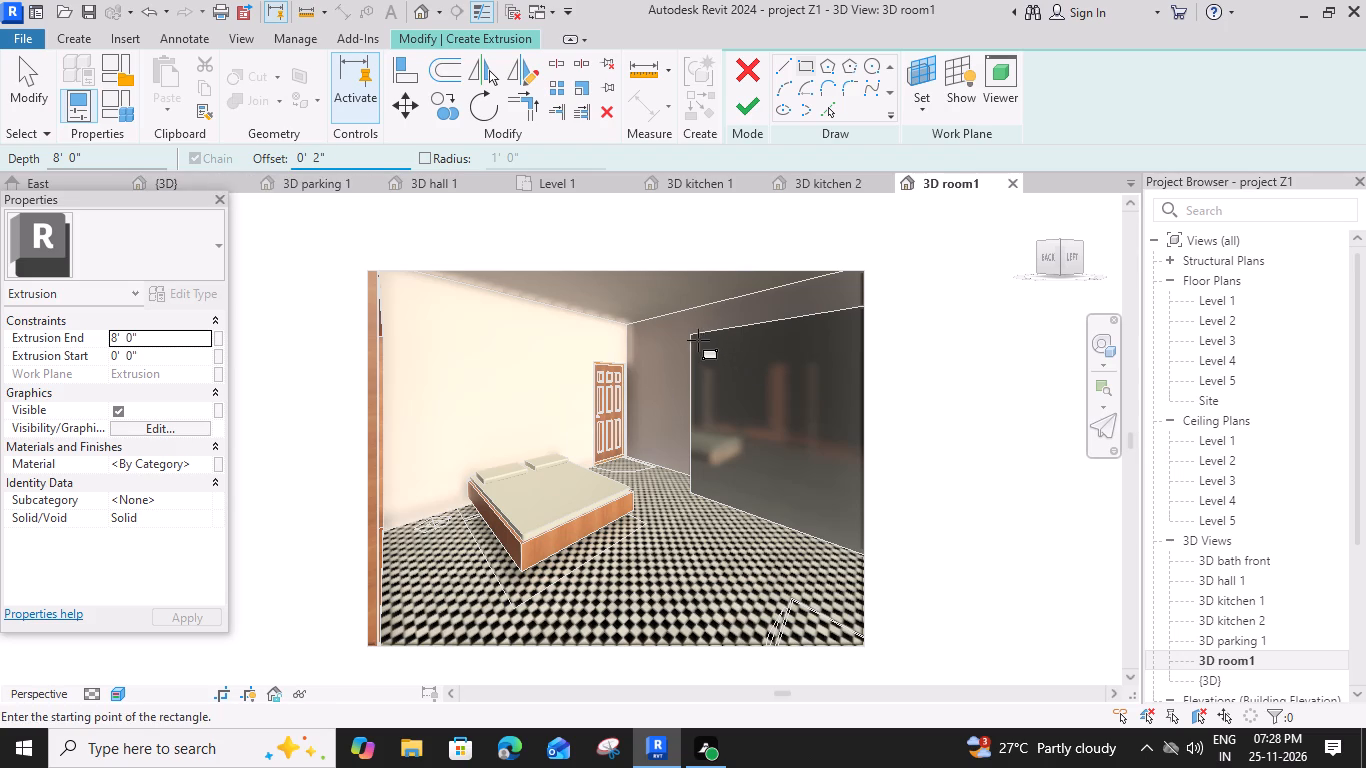
{"action": "scroll", "coordinate": [694, 336], "scroll_direction": "up", "scroll_amount": 2}
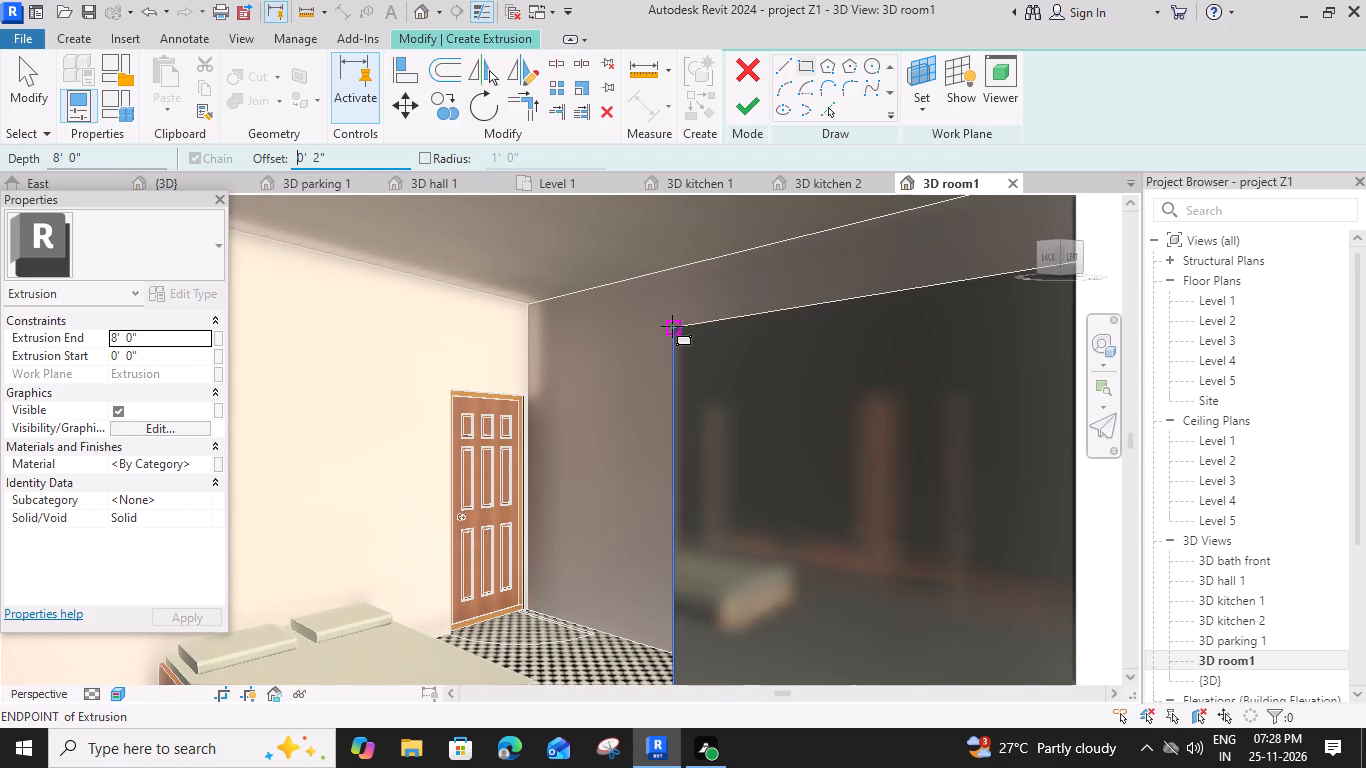
{"action": "left_click", "coordinate": [673, 326]}
{"action": "key", "text": "space"}
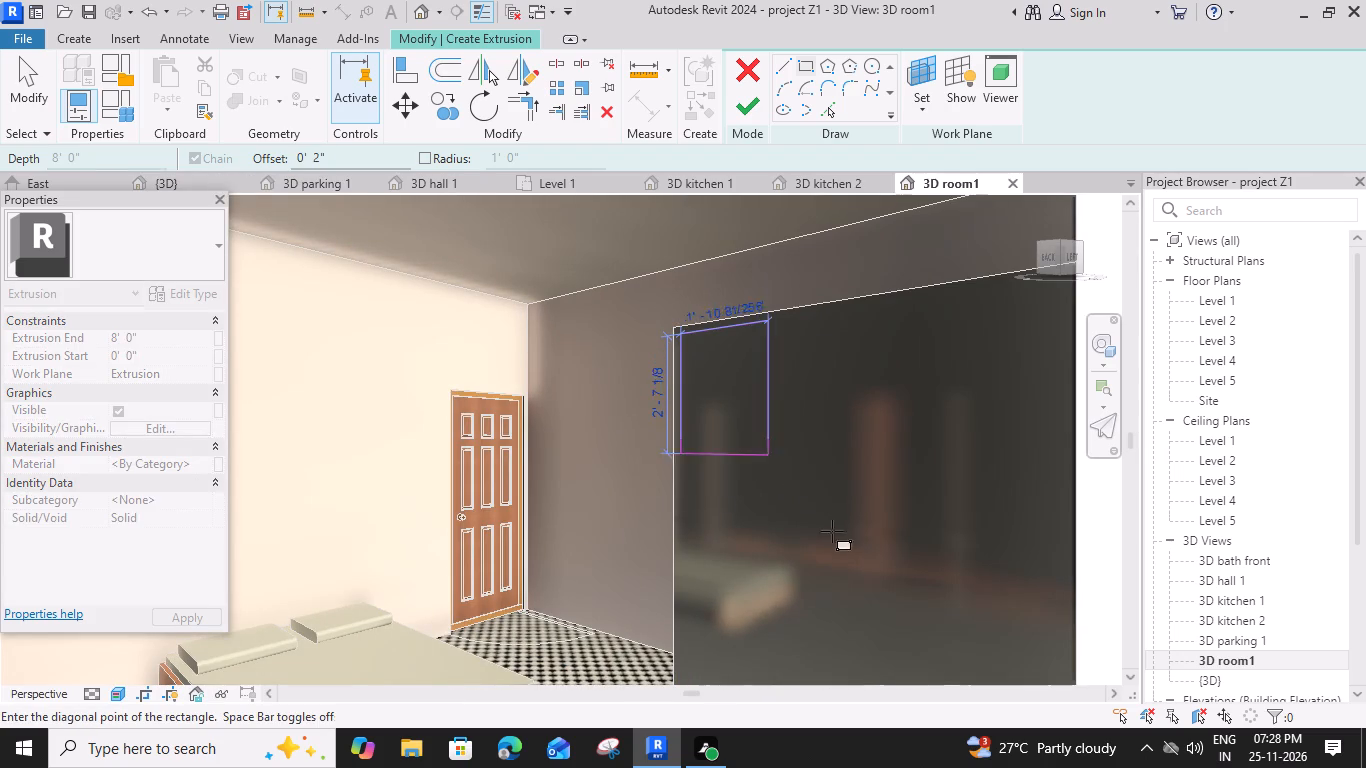
{"action": "scroll", "coordinate": [852, 545], "scroll_direction": "down", "scroll_amount": 3}
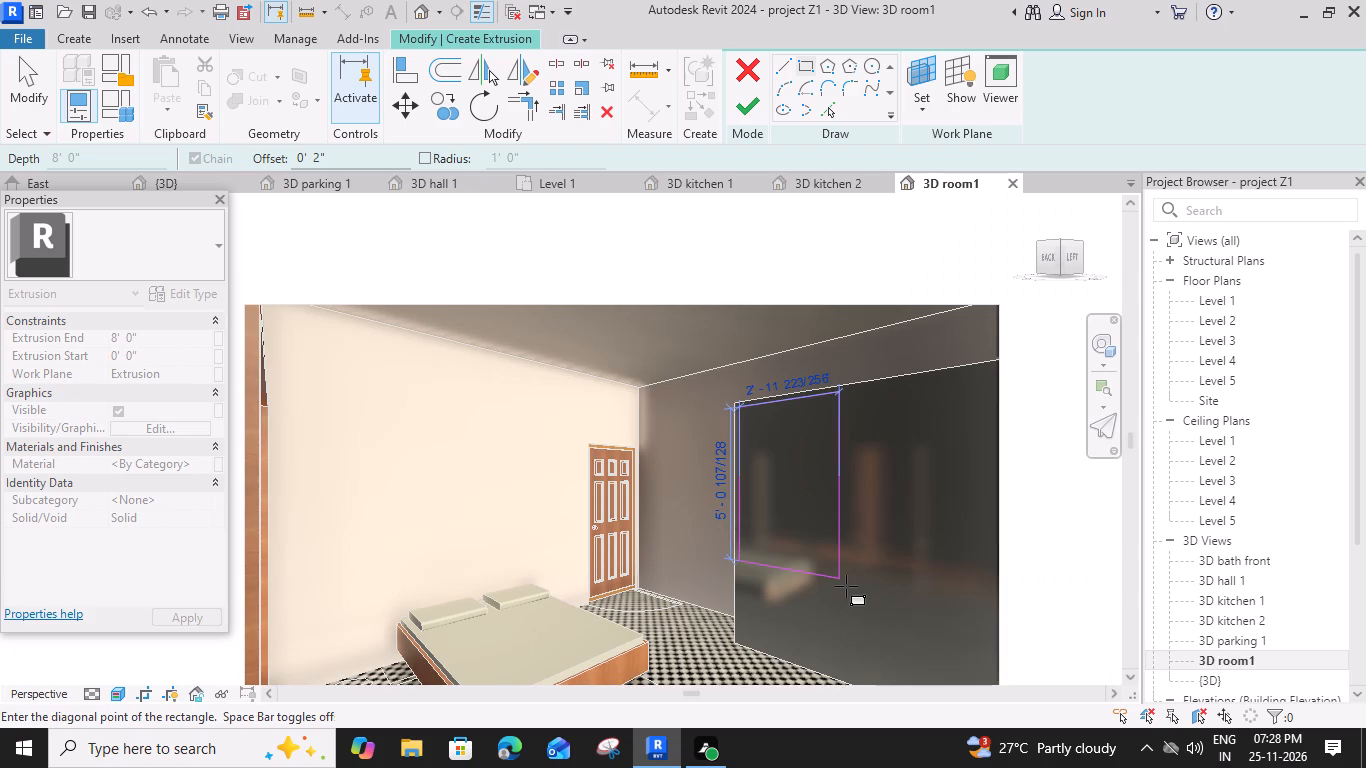
{"action": "middle_click_drag", "start_coordinate": [833, 555], "coordinate": [824, 434]}
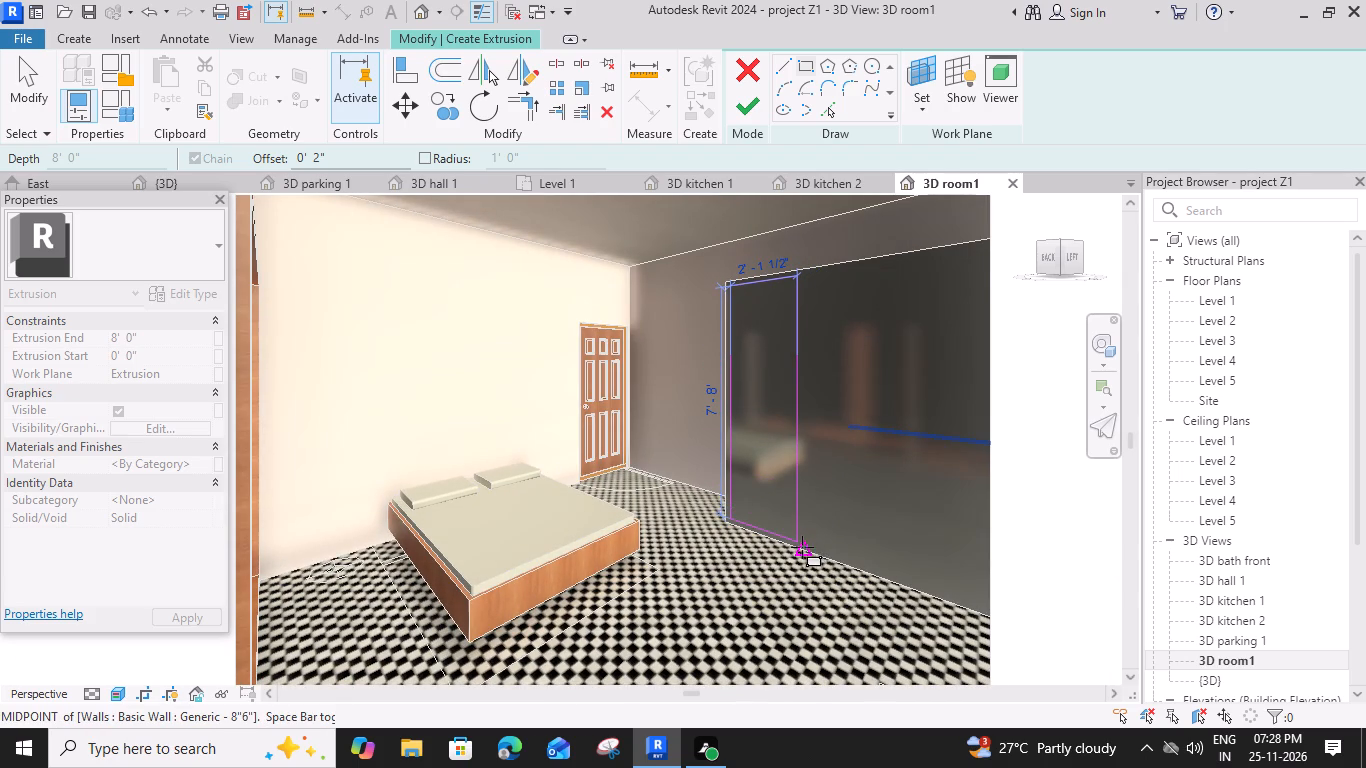
{"action": "left_click", "coordinate": [802, 548]}
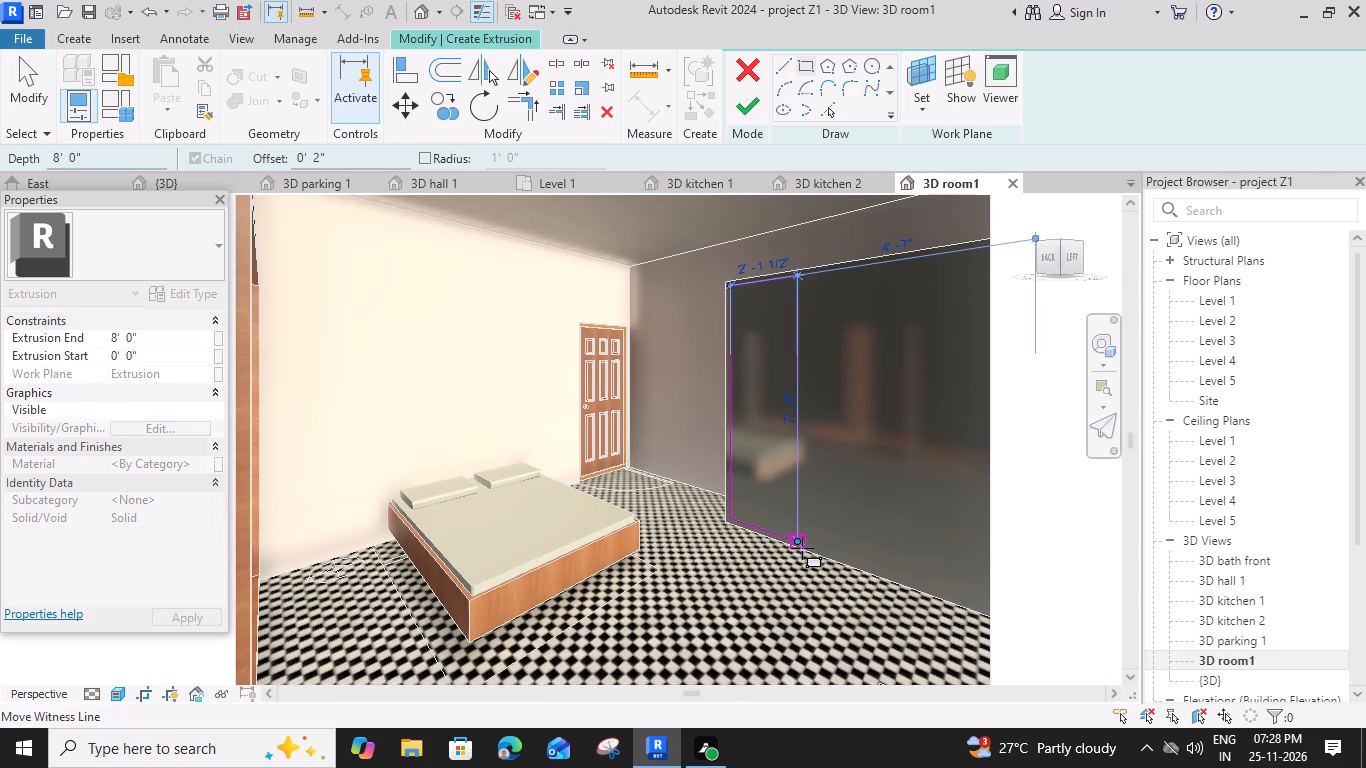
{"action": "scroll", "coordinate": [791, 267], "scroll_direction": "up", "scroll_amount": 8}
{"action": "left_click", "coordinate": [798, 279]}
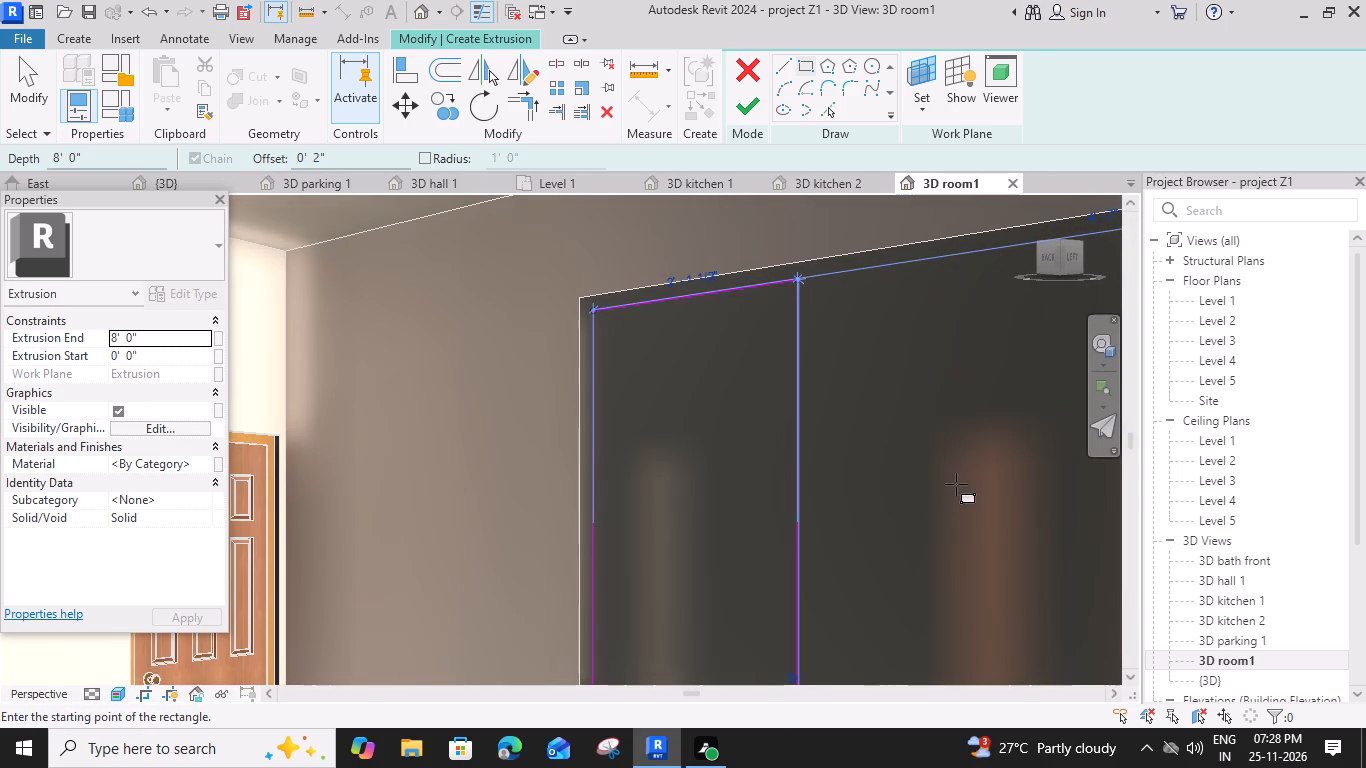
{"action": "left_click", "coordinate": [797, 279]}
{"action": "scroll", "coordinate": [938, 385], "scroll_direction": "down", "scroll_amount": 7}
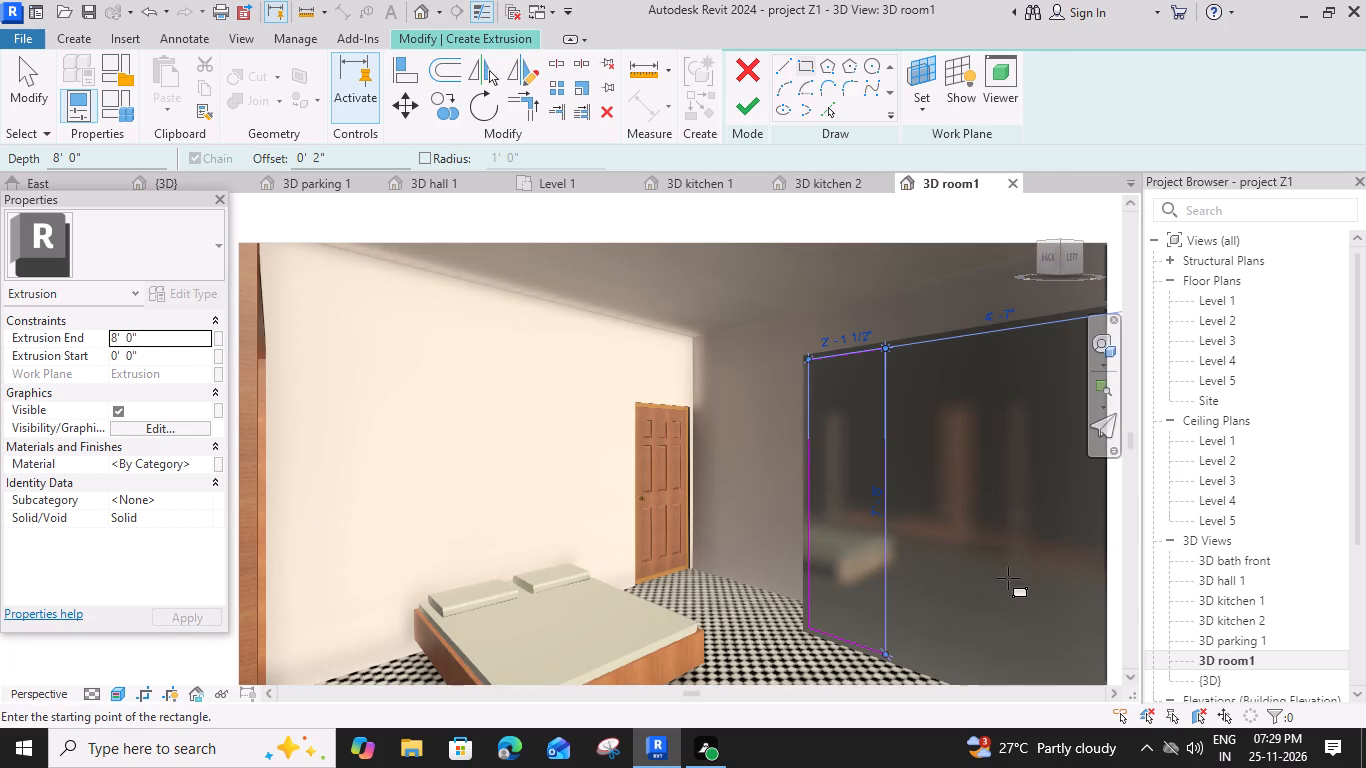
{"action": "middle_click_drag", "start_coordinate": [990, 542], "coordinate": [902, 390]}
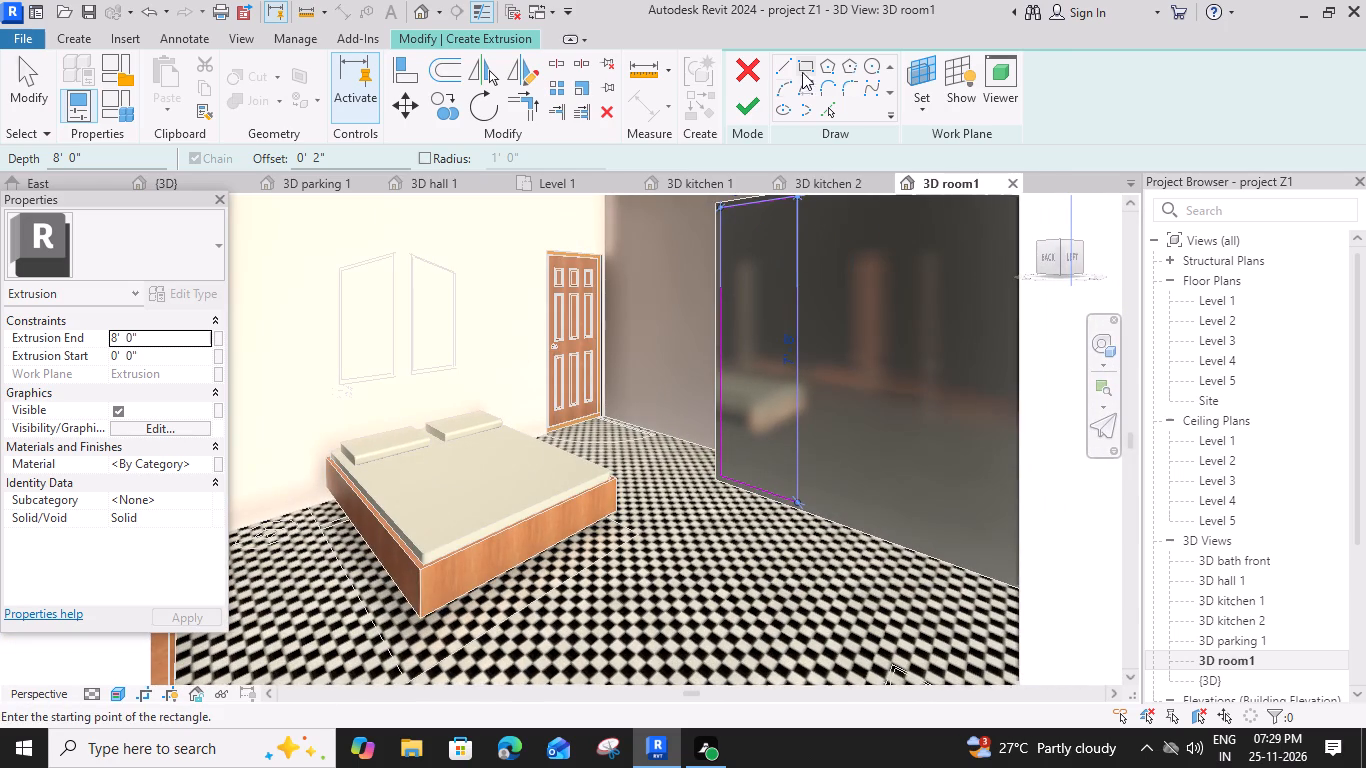
Pick the wardrobe block's front face again as the work plane for the extrusion sketch.
{"action": "left_click", "coordinate": [926, 107]}
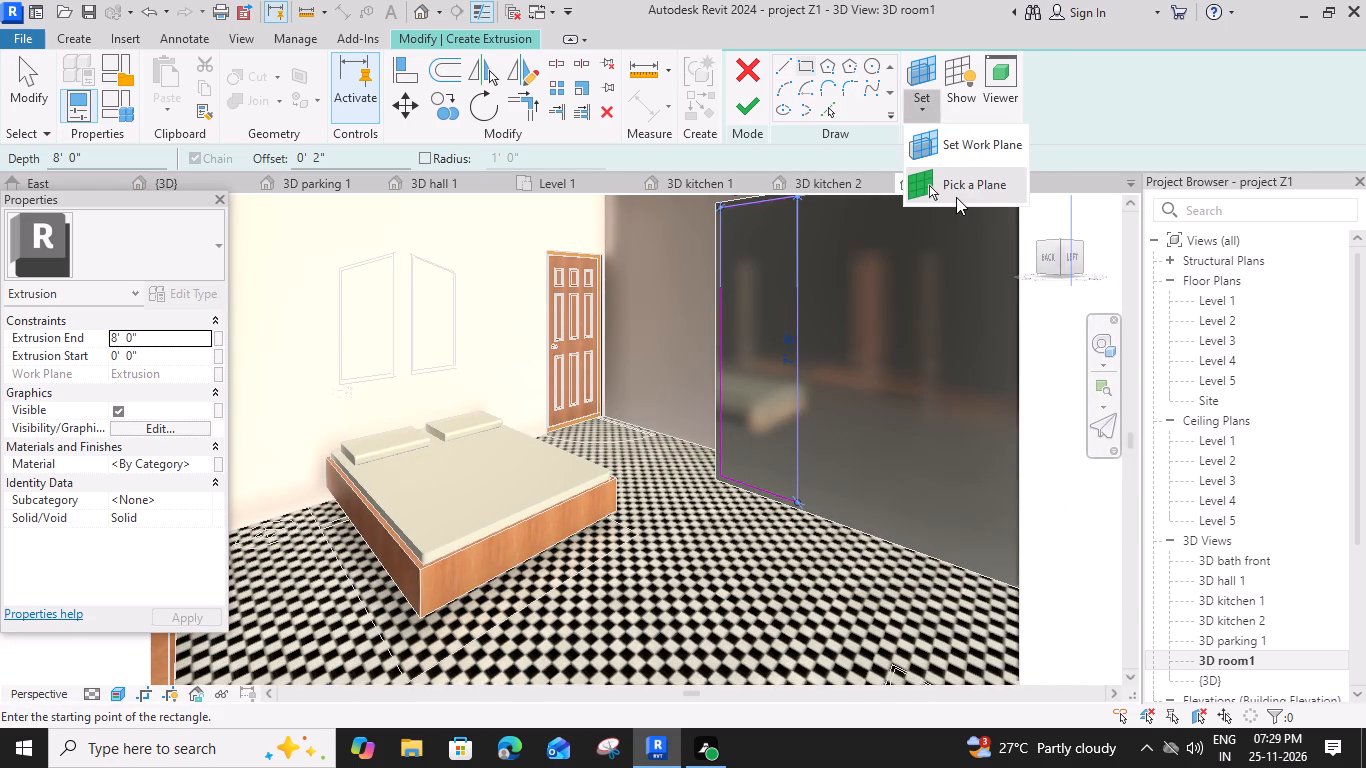
{"action": "left_click", "coordinate": [956, 191]}
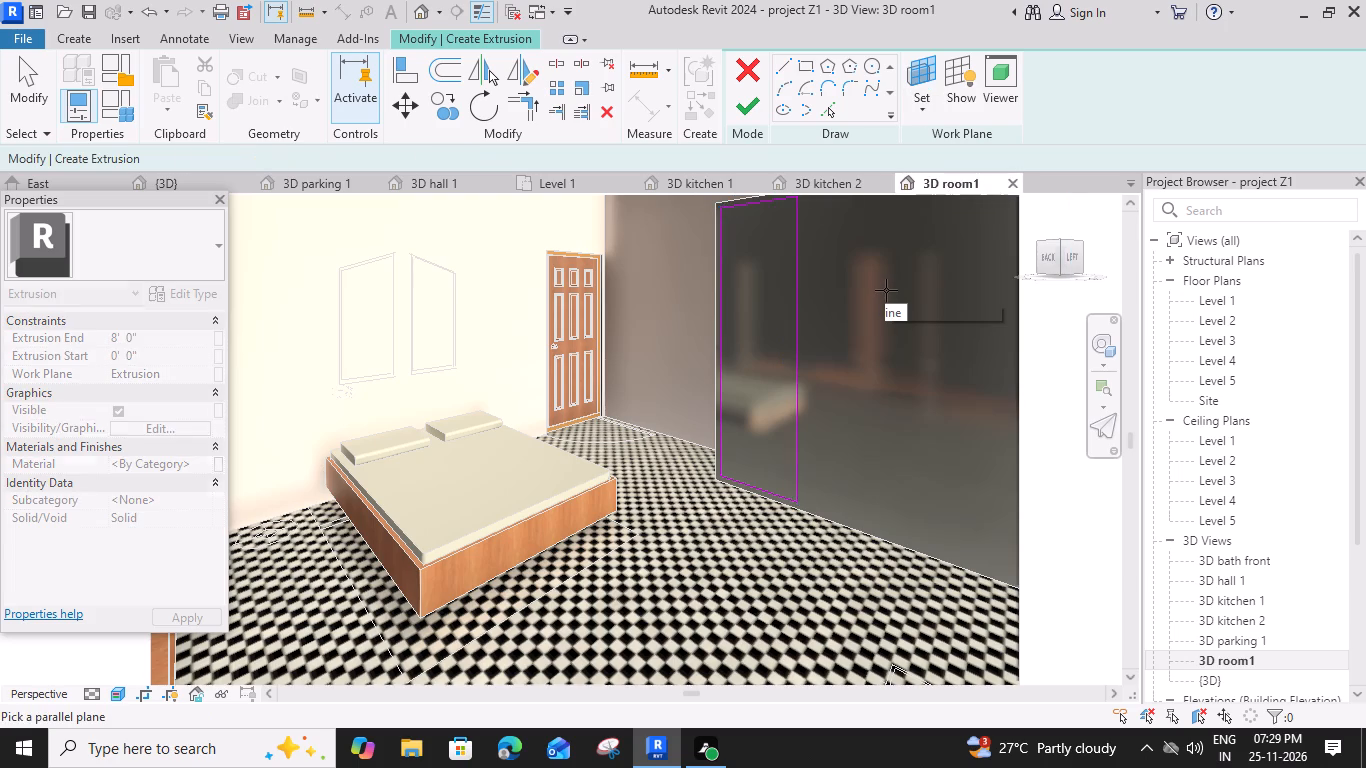
{"action": "scroll", "coordinate": [901, 280], "scroll_direction": "down", "scroll_amount": 2}
{"action": "middle_click_drag", "start_coordinate": [902, 284], "coordinate": [862, 342]}
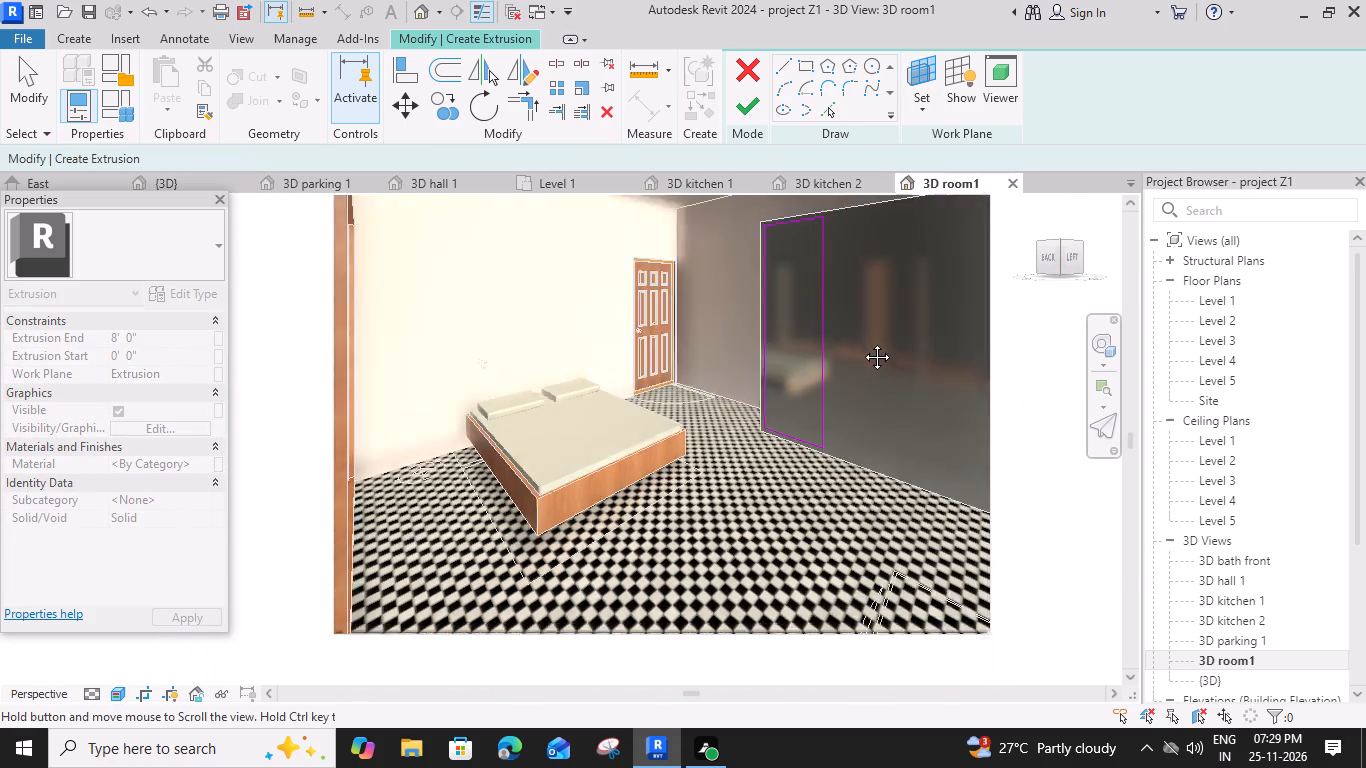
{"action": "middle_click_drag", "start_coordinate": [862, 342], "coordinate": [857, 348]}
{"action": "left_click", "coordinate": [834, 270]}
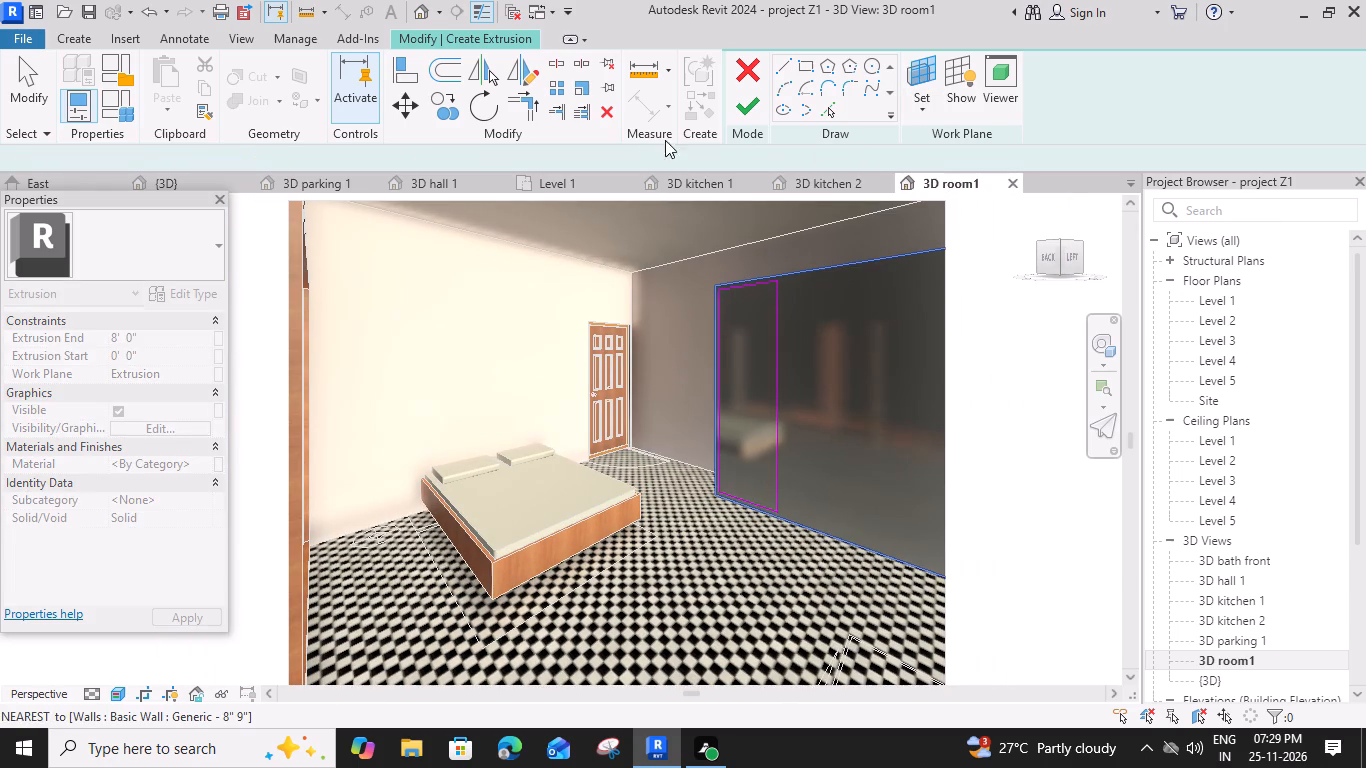
Sketch a second door-panel rectangle beside the first on the wardrobe front, using a 2" inward offset, about 1'-10" wide.
{"action": "left_click", "coordinate": [806, 68]}
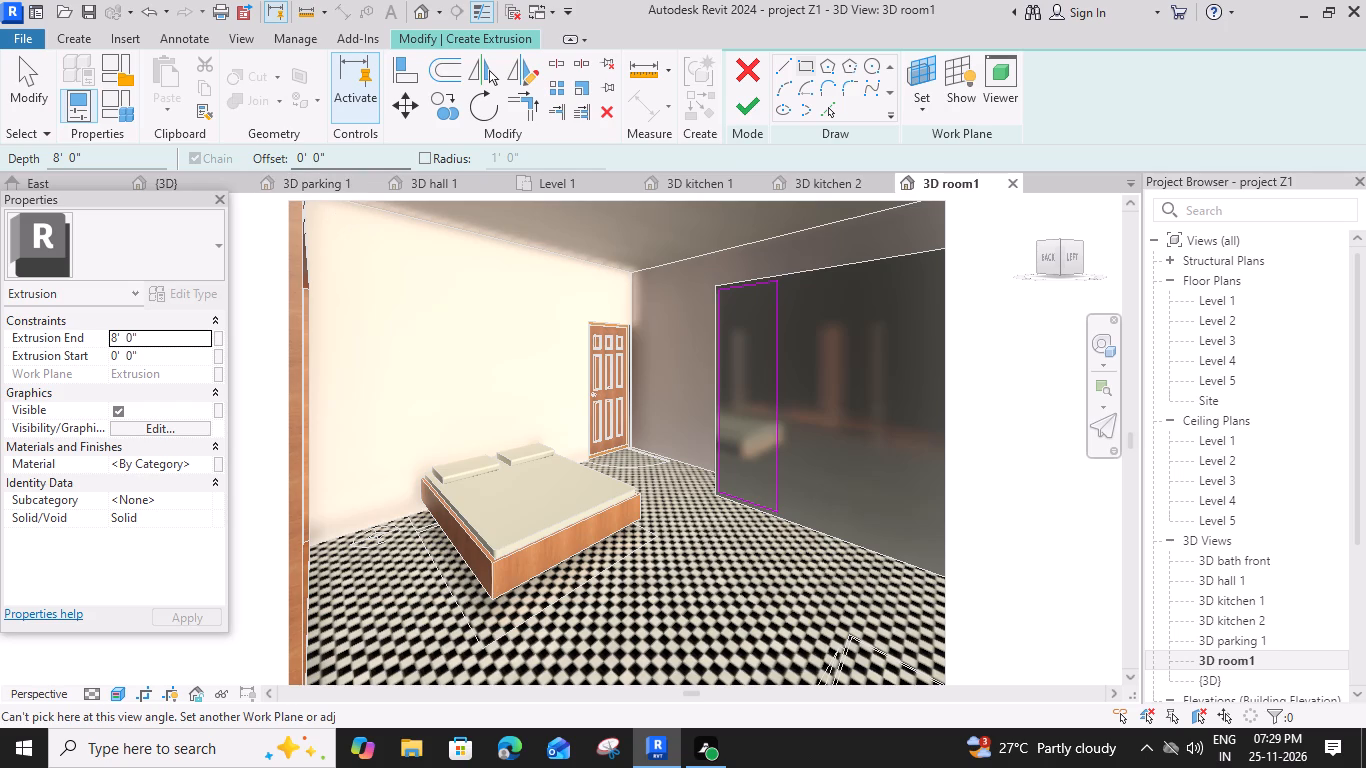
{"action": "left_click_drag", "start_coordinate": [336, 156], "coordinate": [277, 162]}
{"action": "key", "text": "2"}
{"action": "key", "text": "shift+quotedbl"}
{"action": "key", "text": "Return"}
{"action": "scroll", "coordinate": [770, 273], "scroll_direction": "up", "scroll_amount": 3}
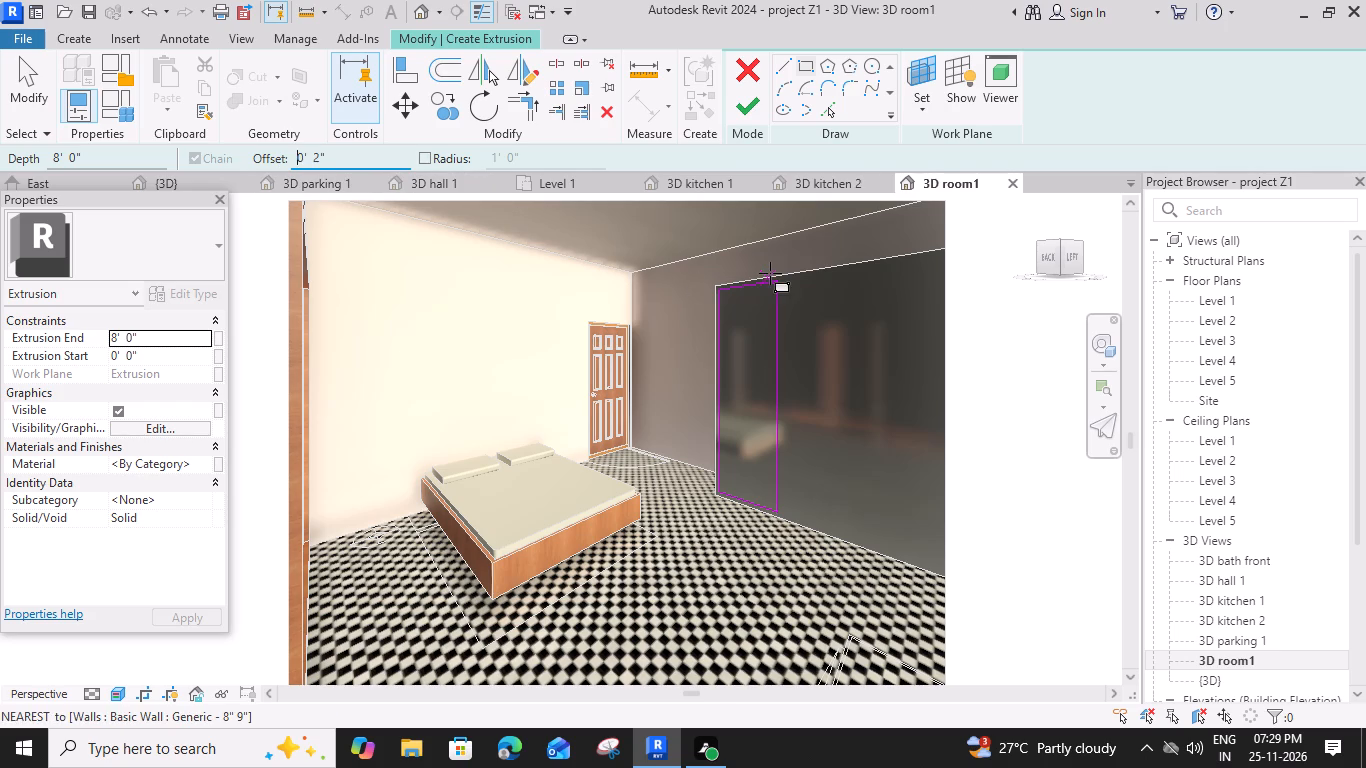
{"action": "scroll", "coordinate": [770, 273], "scroll_direction": "up", "scroll_amount": 1}
{"action": "left_click", "coordinate": [786, 284]}
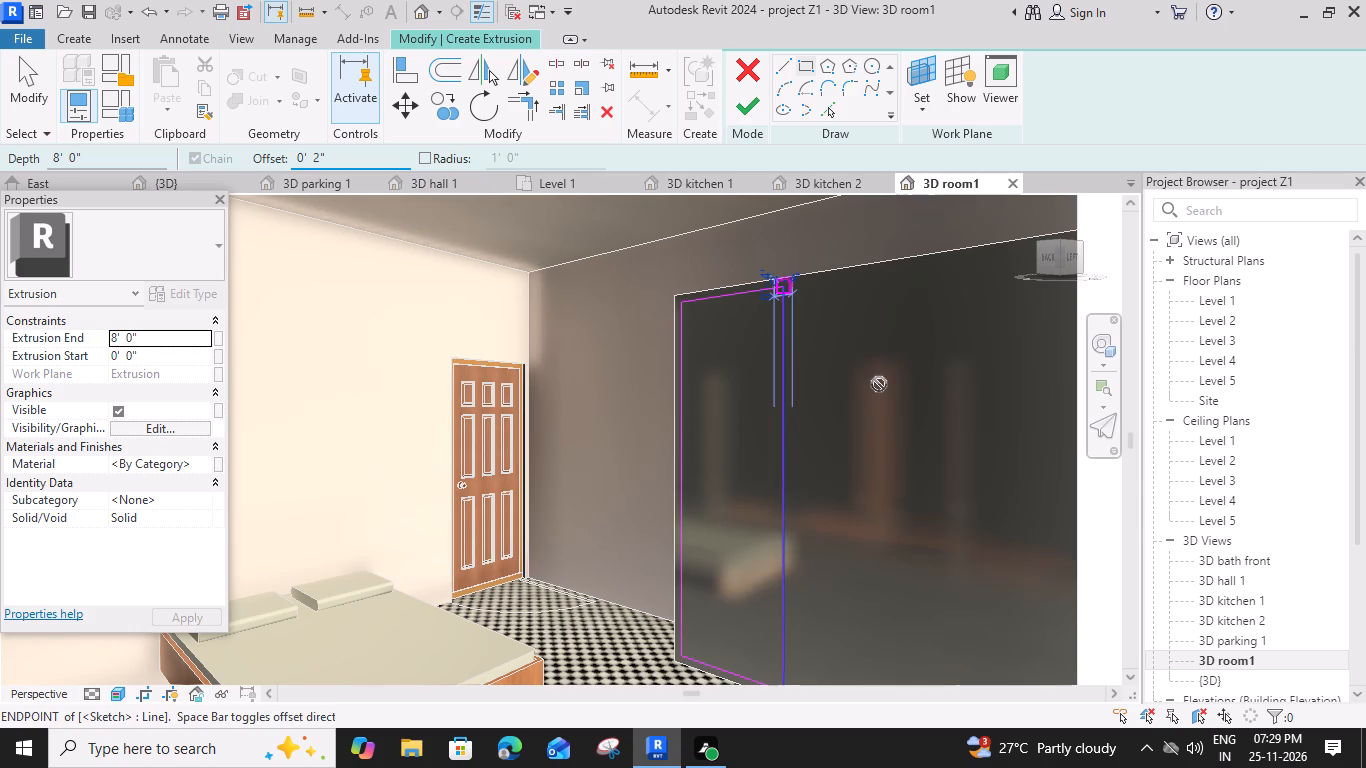
{"action": "key", "text": "space"}
{"action": "scroll", "coordinate": [914, 564], "scroll_direction": "down", "scroll_amount": 3}
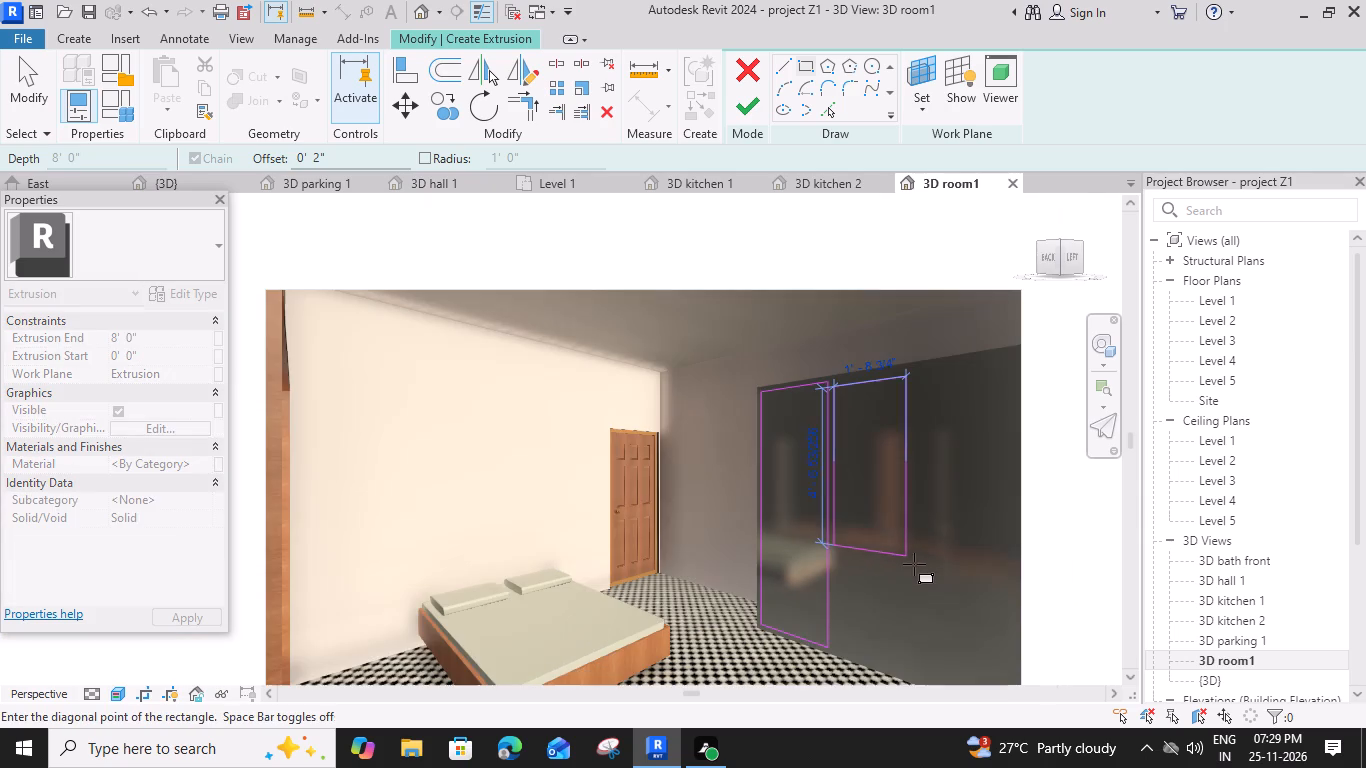
{"action": "middle_click_drag", "start_coordinate": [922, 669], "coordinate": [882, 565]}
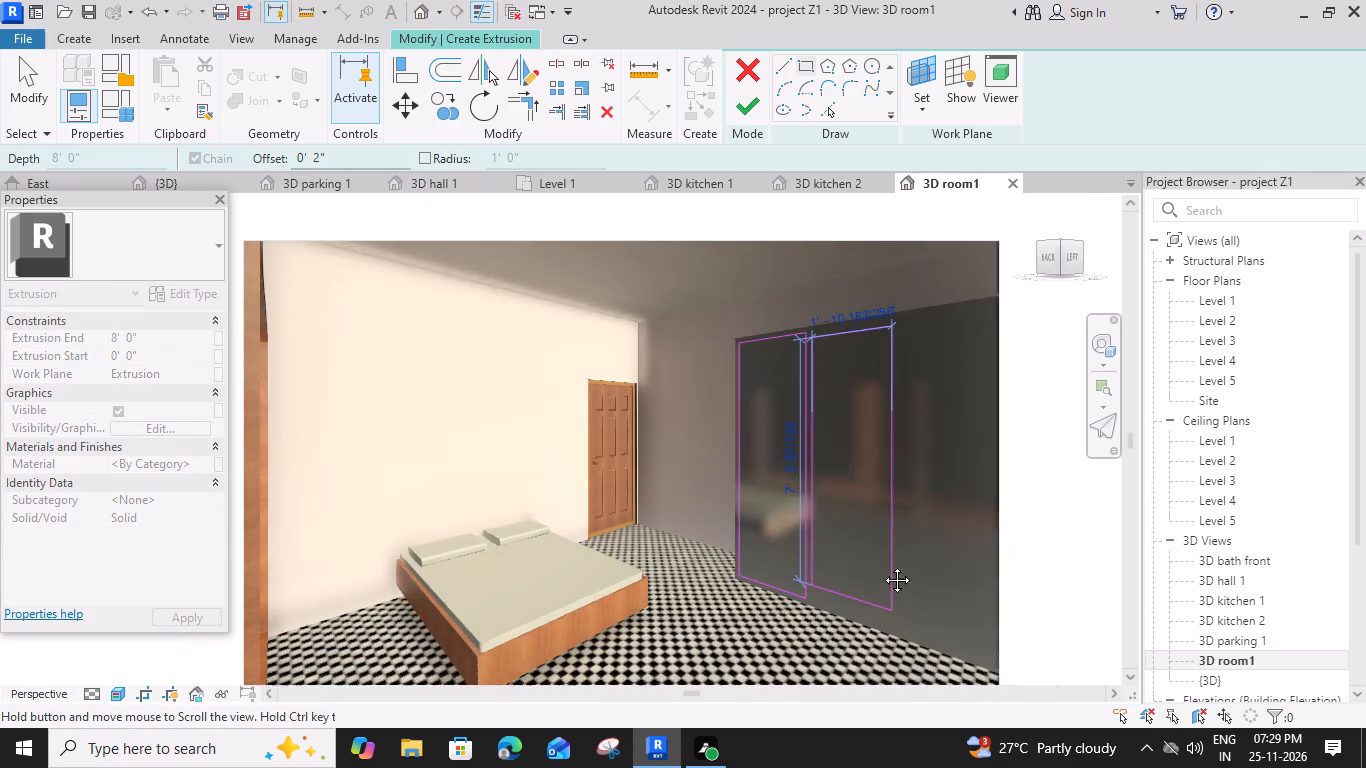
{"action": "middle_click_drag", "start_coordinate": [882, 565], "coordinate": [876, 543]}
{"action": "scroll", "coordinate": [873, 556], "scroll_direction": "up", "scroll_amount": 2}
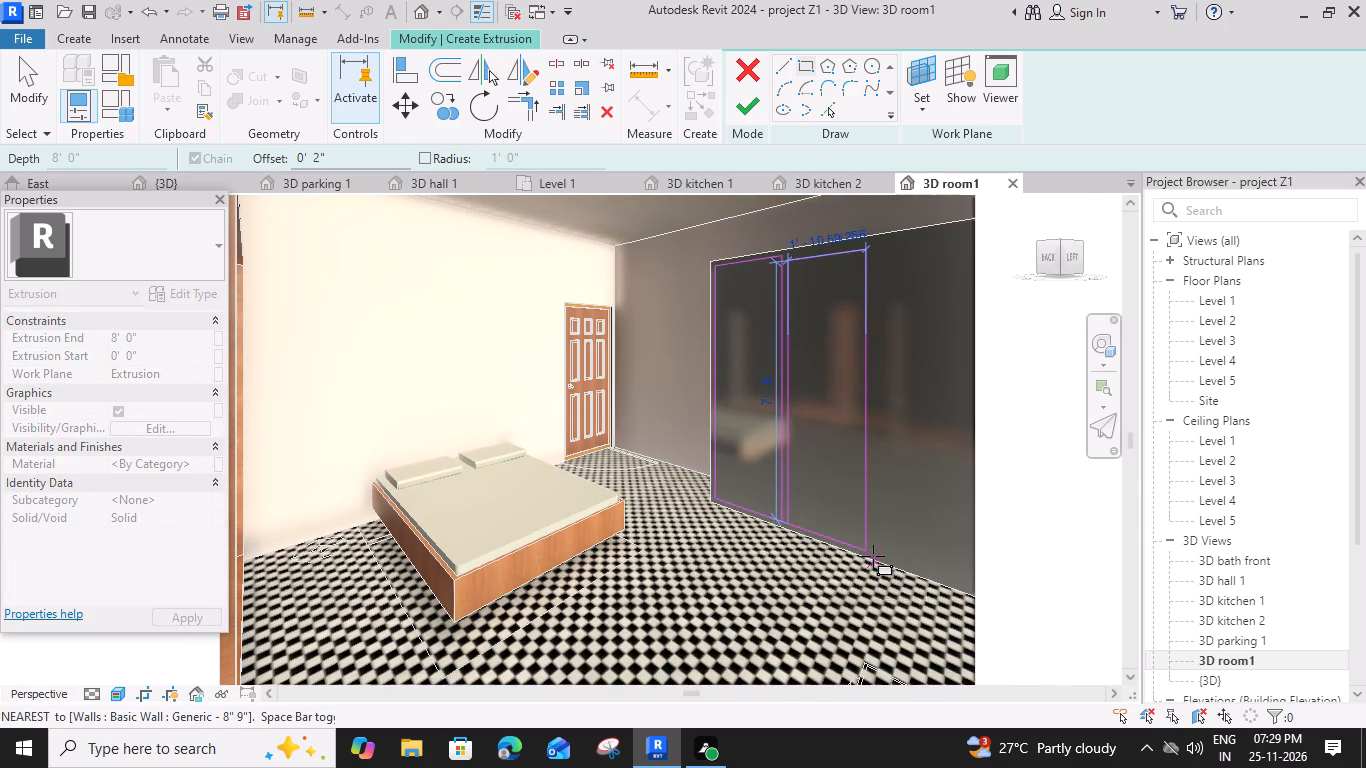
{"action": "scroll", "coordinate": [873, 556], "scroll_direction": "up", "scroll_amount": 2}
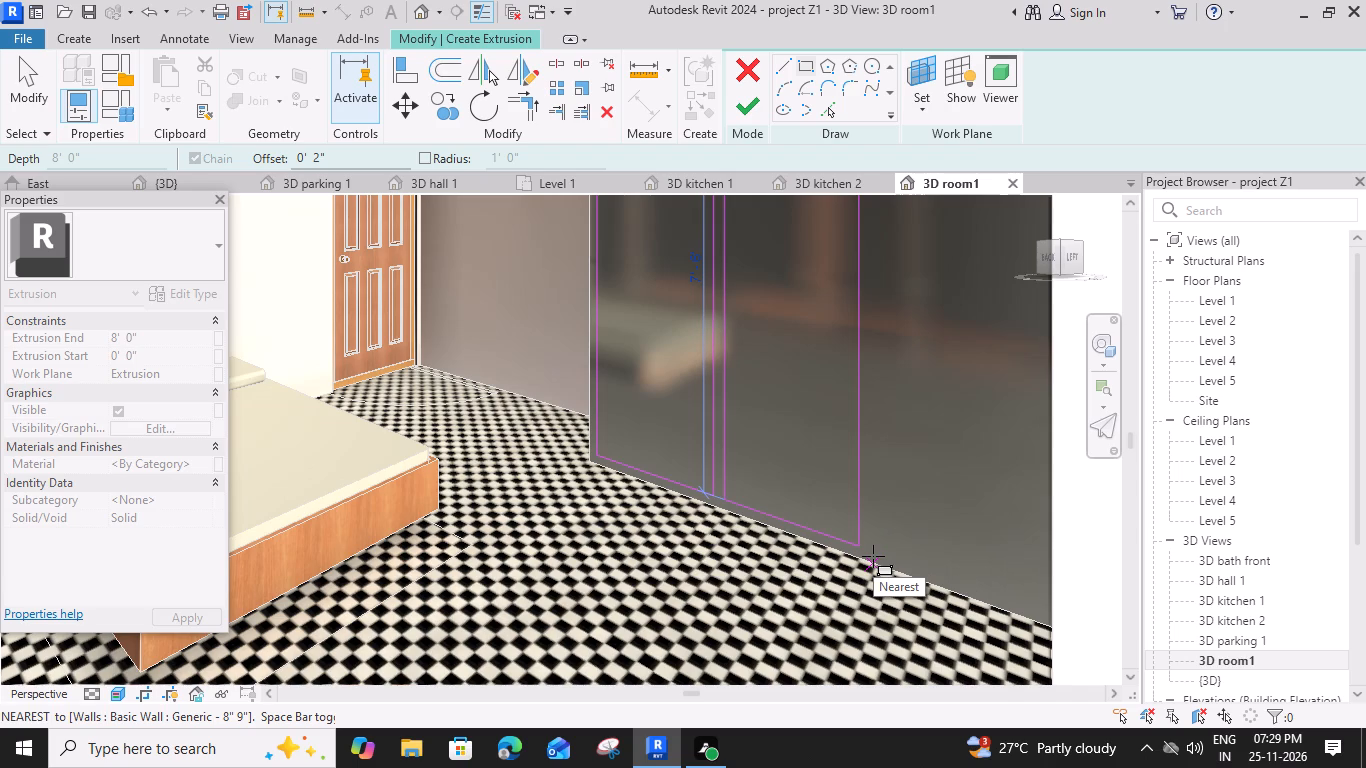
{"action": "left_click", "coordinate": [873, 559]}
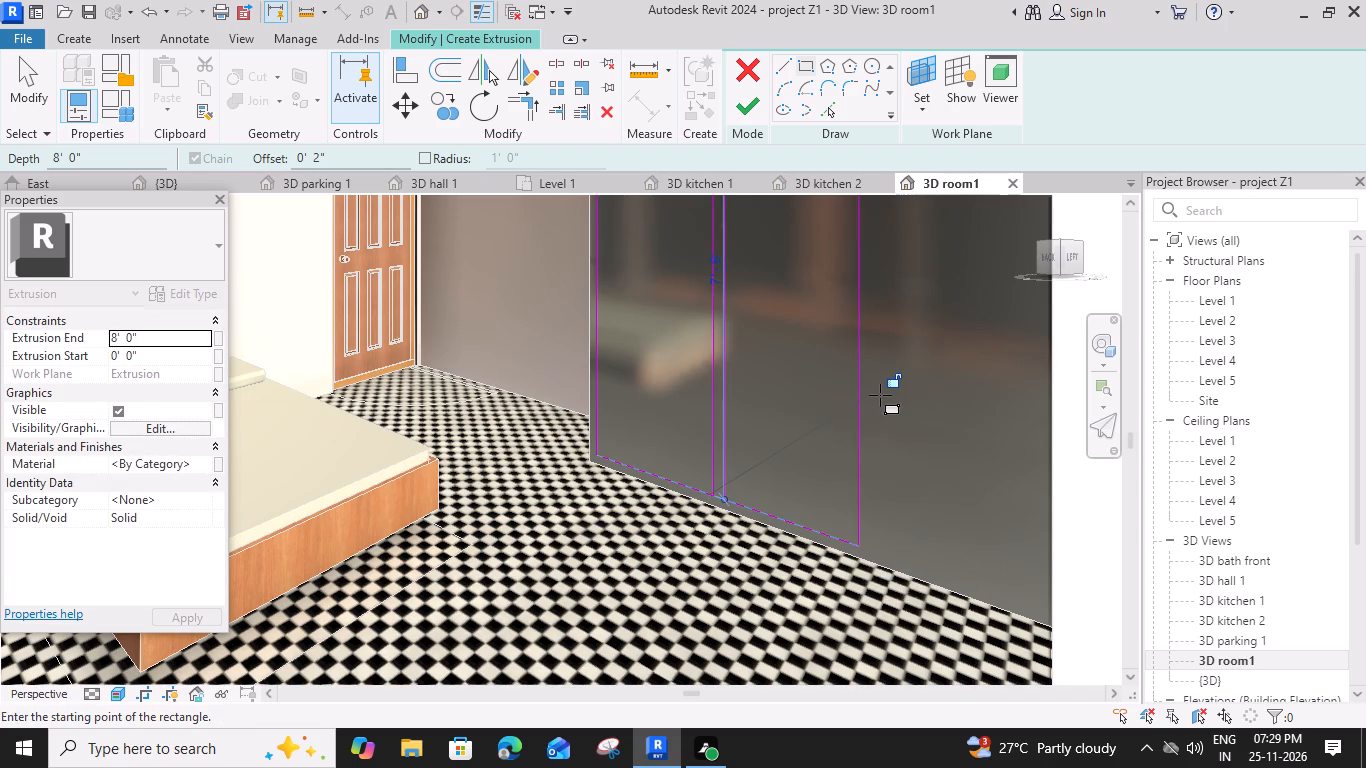
{"action": "key", "text": "Escape"}
{"action": "key", "text": "Escape"}
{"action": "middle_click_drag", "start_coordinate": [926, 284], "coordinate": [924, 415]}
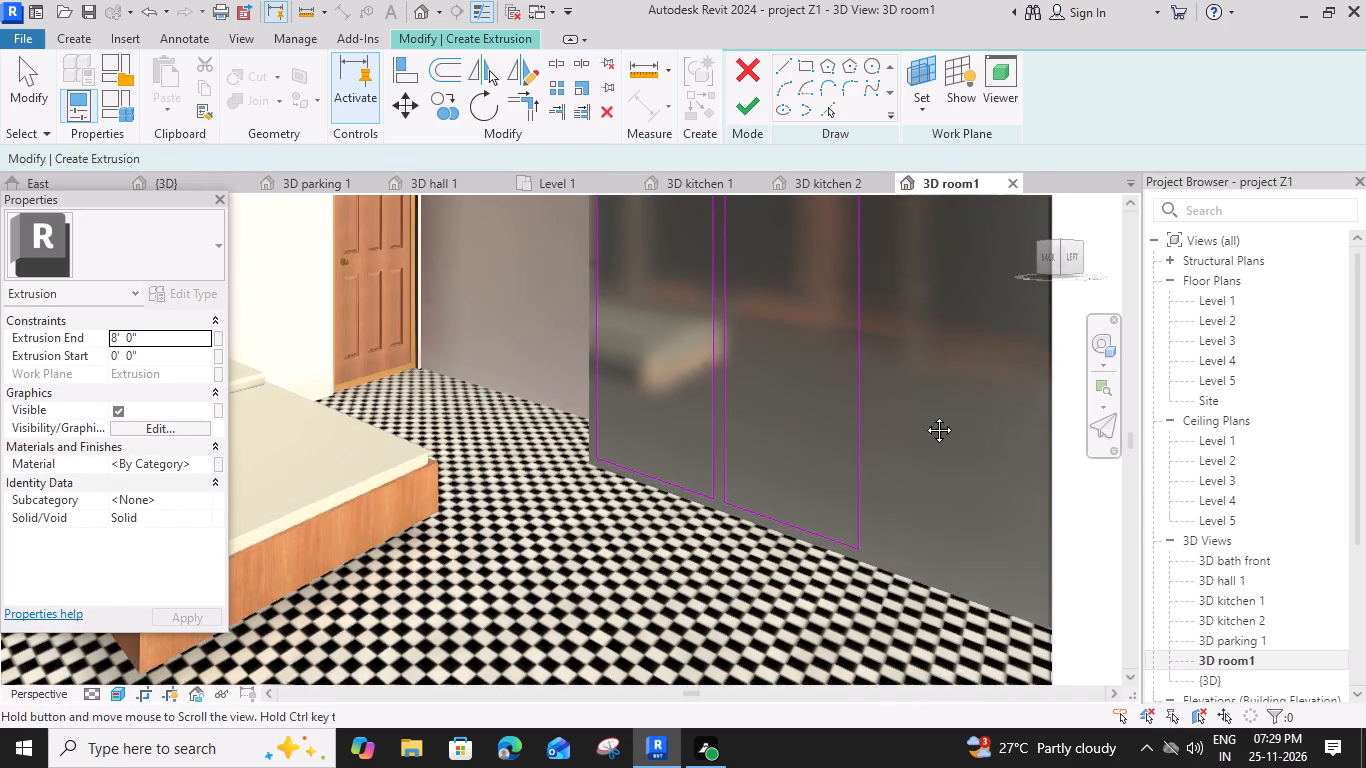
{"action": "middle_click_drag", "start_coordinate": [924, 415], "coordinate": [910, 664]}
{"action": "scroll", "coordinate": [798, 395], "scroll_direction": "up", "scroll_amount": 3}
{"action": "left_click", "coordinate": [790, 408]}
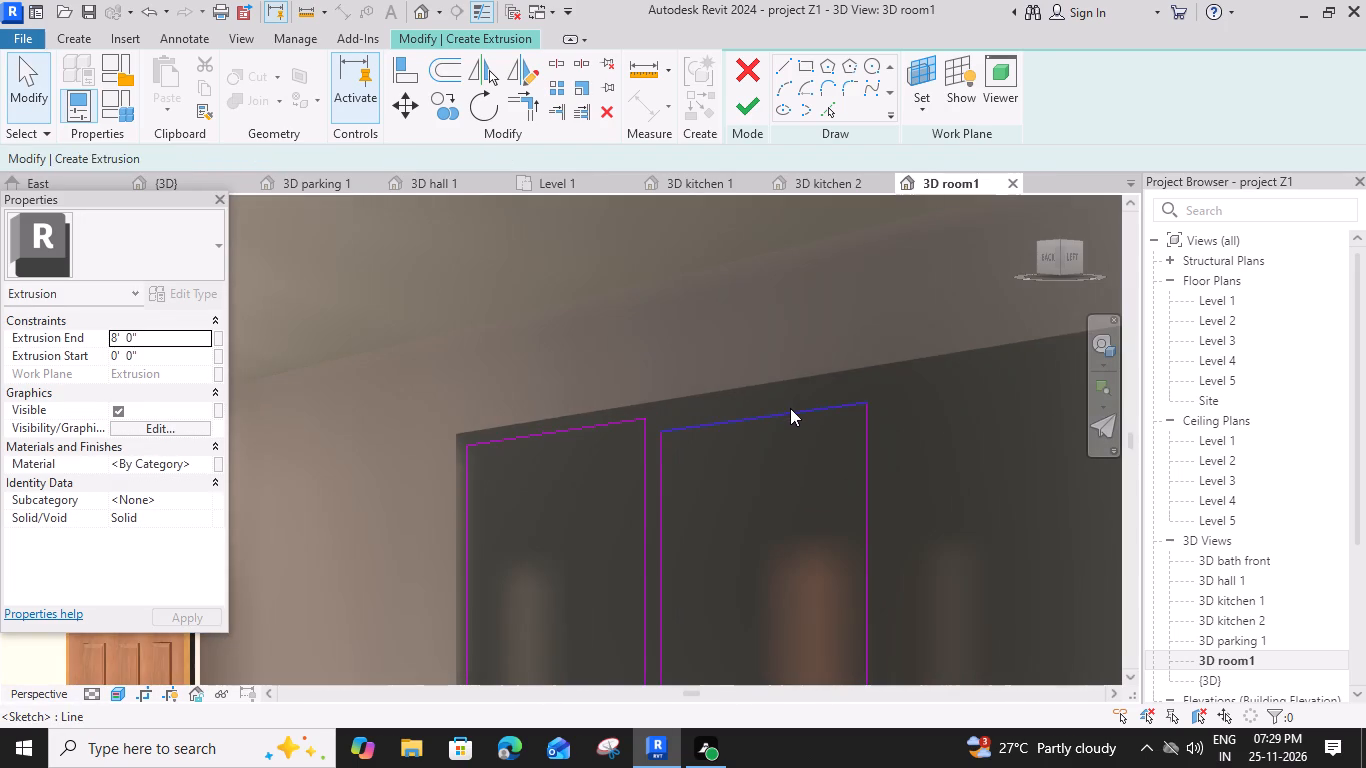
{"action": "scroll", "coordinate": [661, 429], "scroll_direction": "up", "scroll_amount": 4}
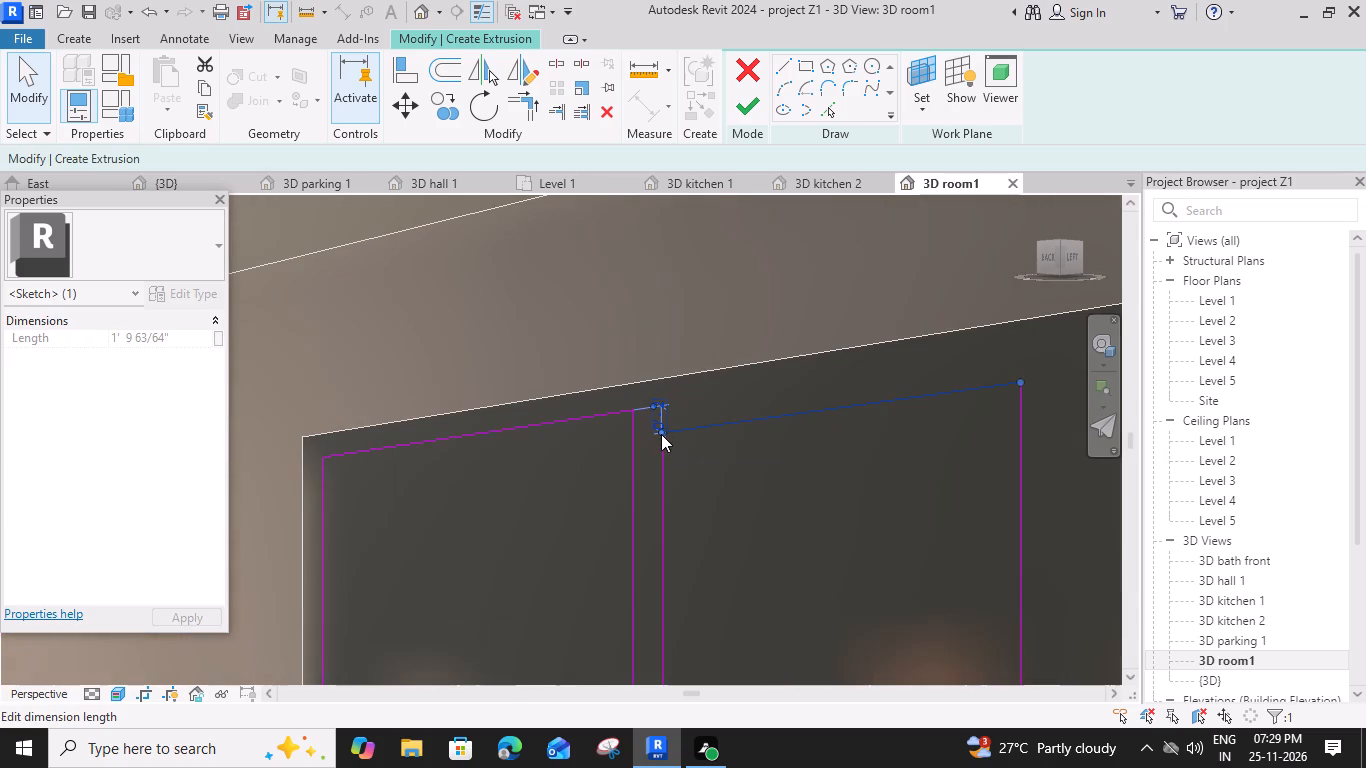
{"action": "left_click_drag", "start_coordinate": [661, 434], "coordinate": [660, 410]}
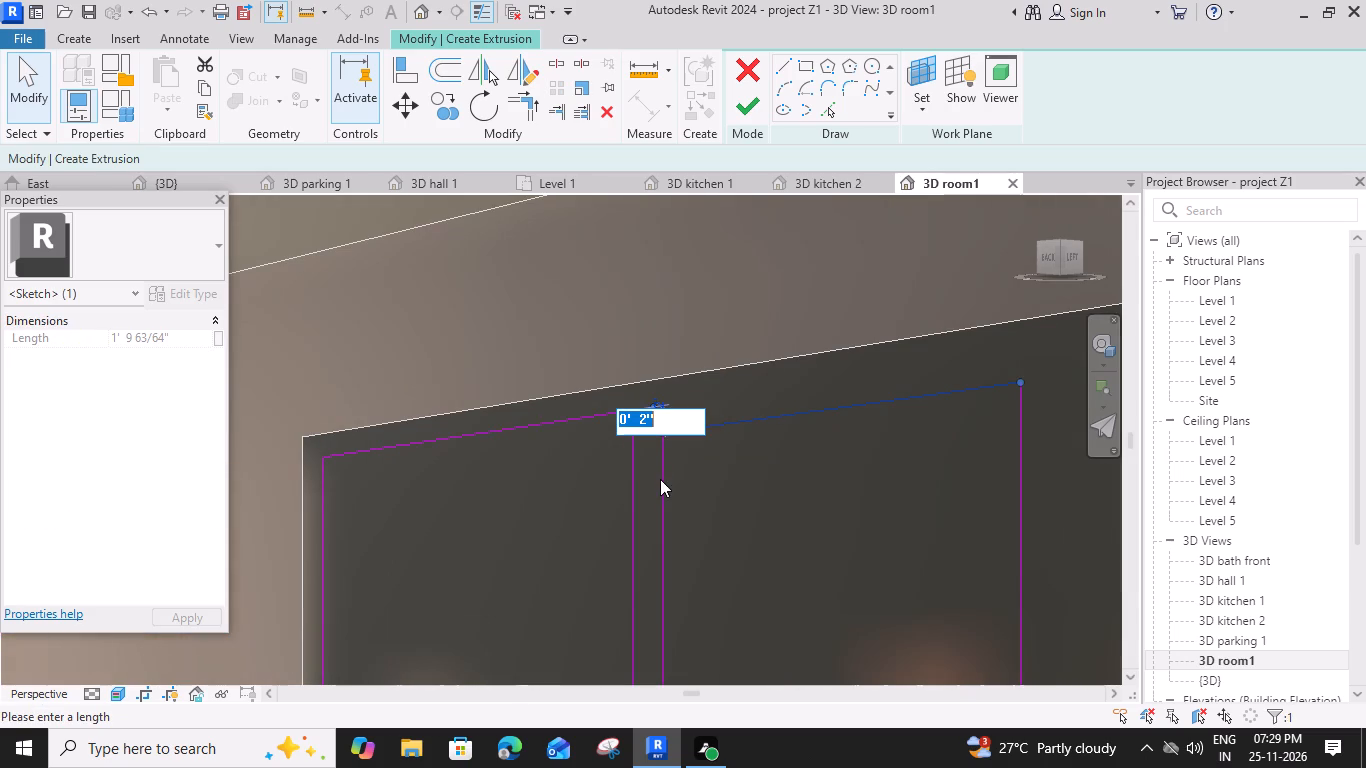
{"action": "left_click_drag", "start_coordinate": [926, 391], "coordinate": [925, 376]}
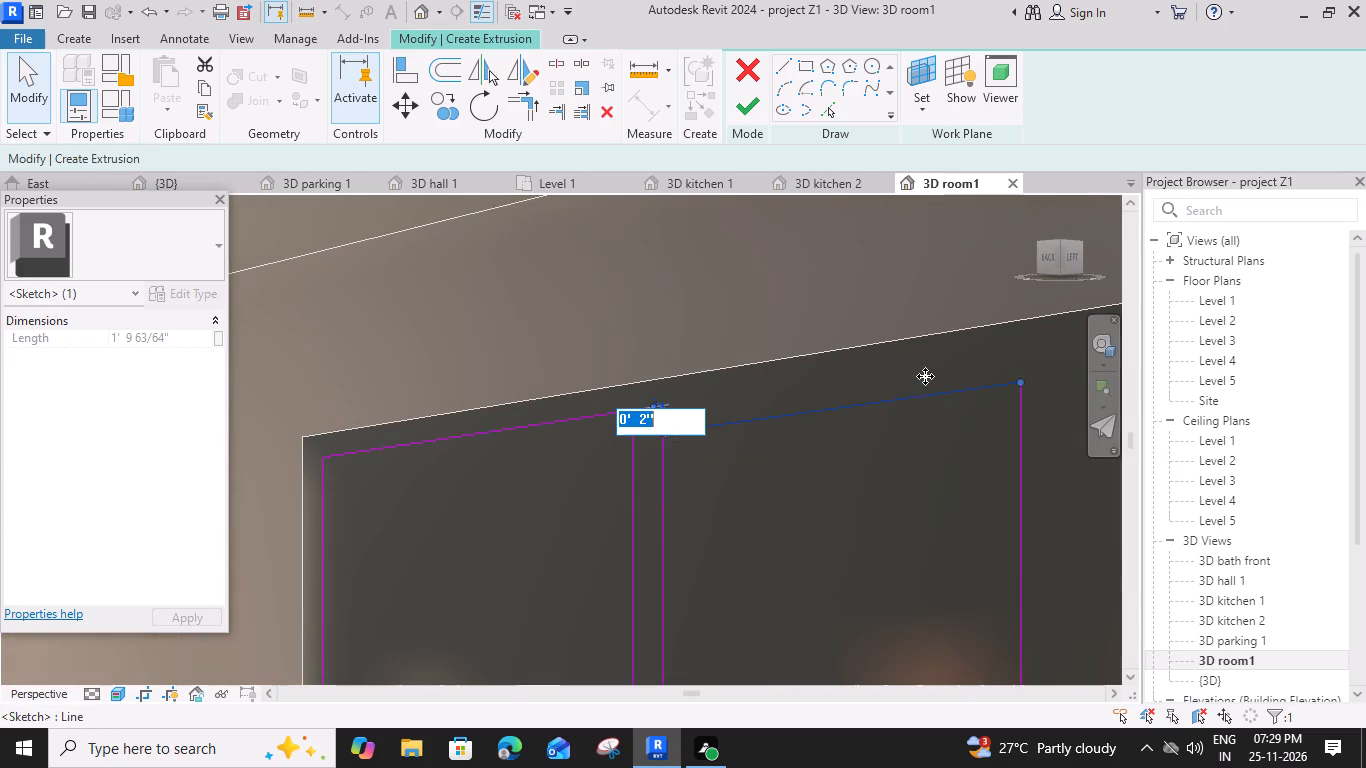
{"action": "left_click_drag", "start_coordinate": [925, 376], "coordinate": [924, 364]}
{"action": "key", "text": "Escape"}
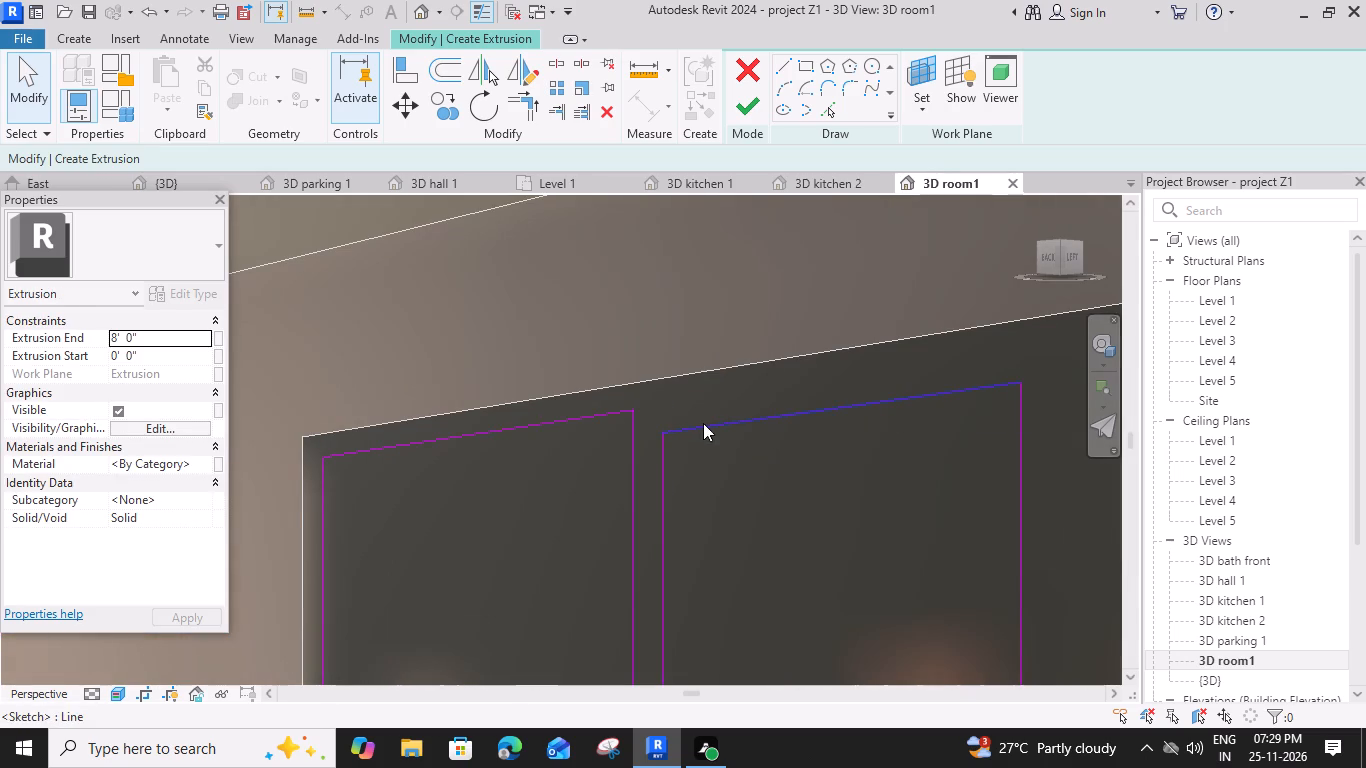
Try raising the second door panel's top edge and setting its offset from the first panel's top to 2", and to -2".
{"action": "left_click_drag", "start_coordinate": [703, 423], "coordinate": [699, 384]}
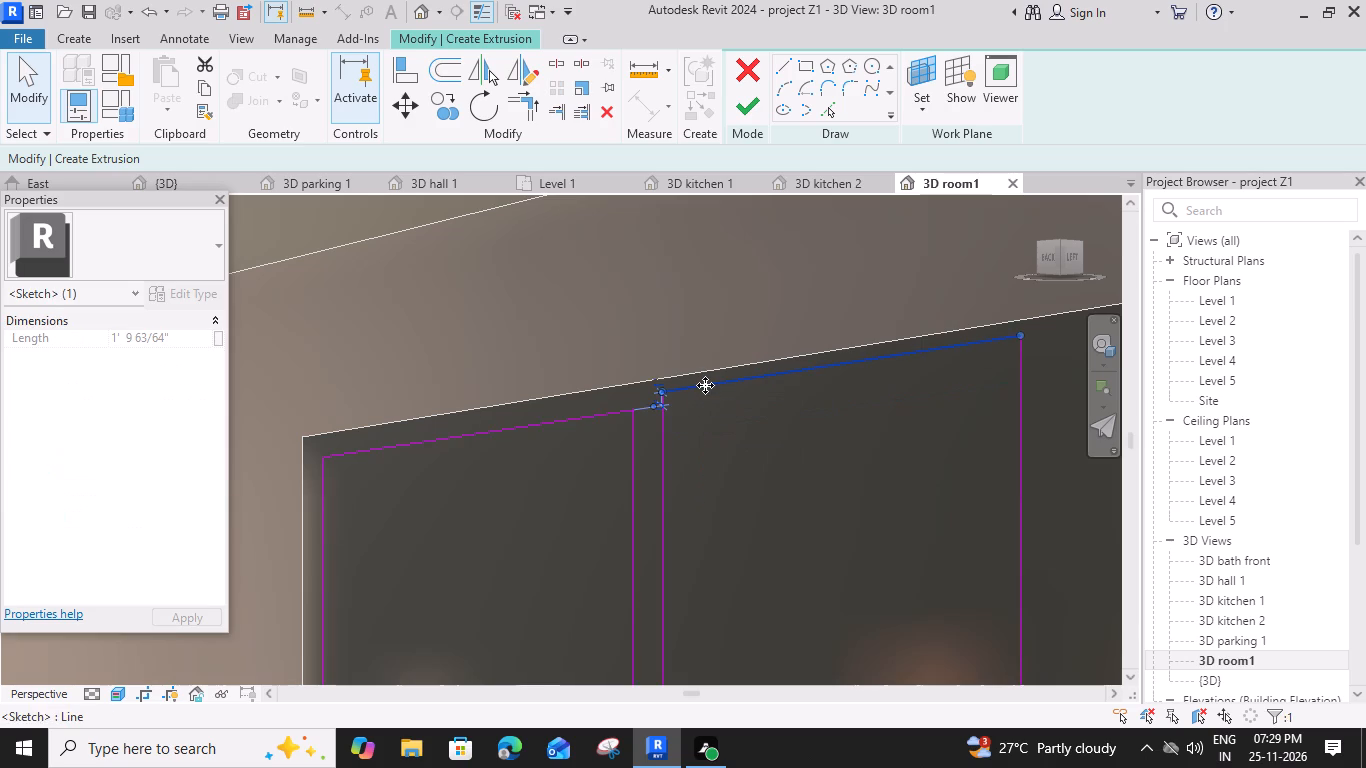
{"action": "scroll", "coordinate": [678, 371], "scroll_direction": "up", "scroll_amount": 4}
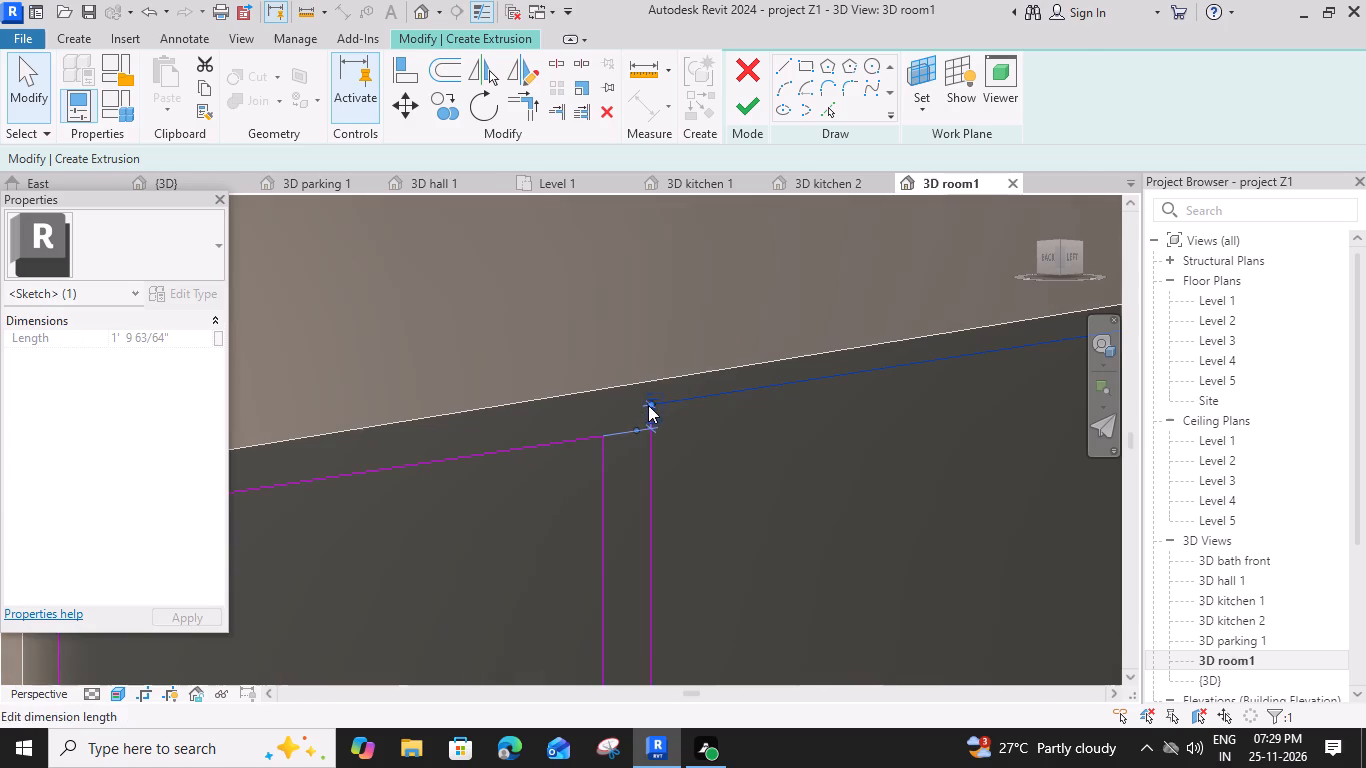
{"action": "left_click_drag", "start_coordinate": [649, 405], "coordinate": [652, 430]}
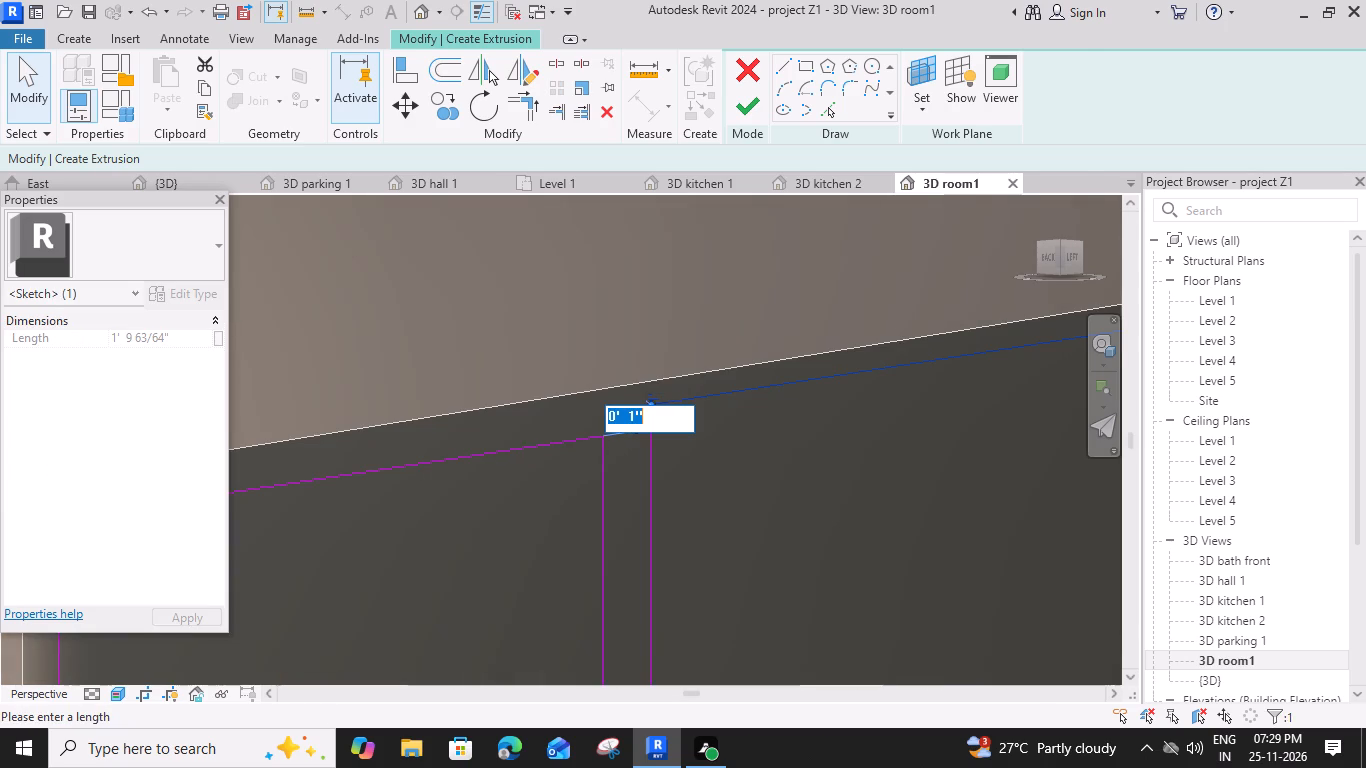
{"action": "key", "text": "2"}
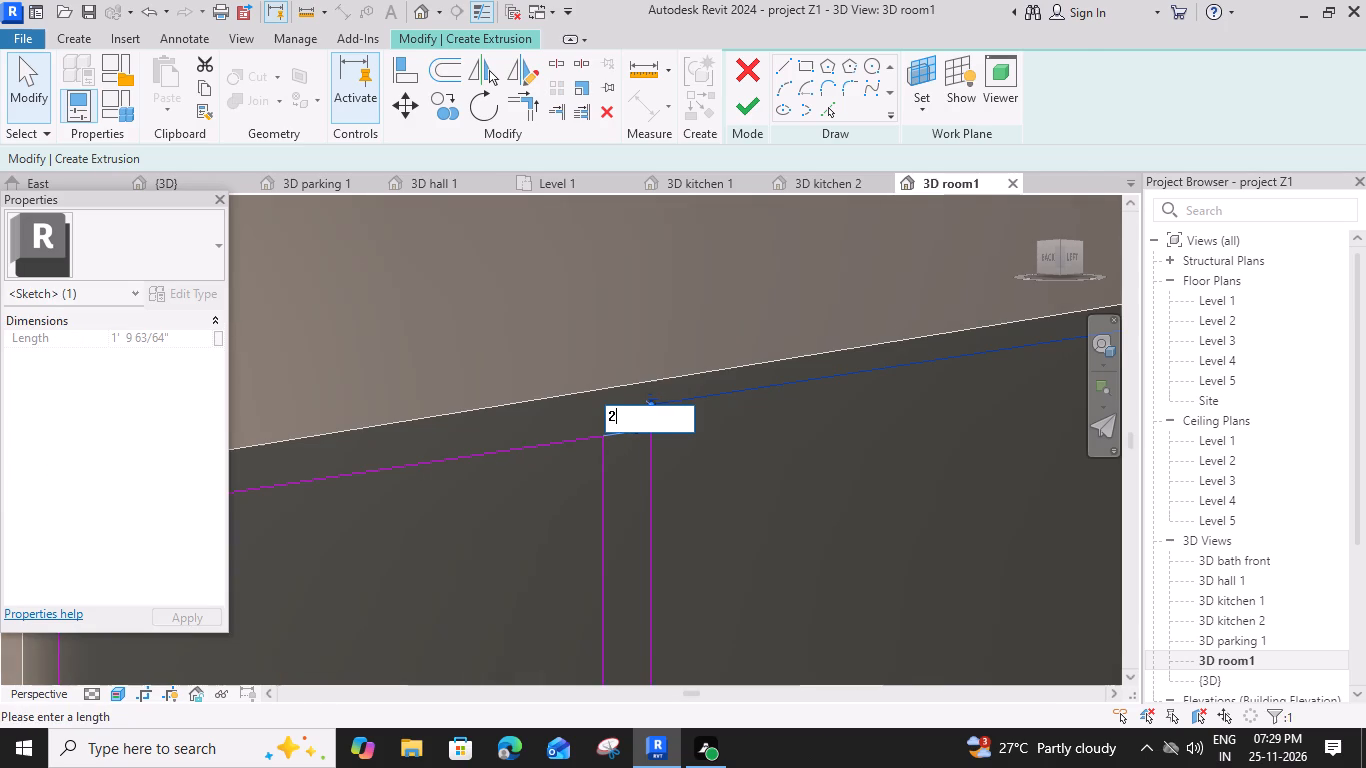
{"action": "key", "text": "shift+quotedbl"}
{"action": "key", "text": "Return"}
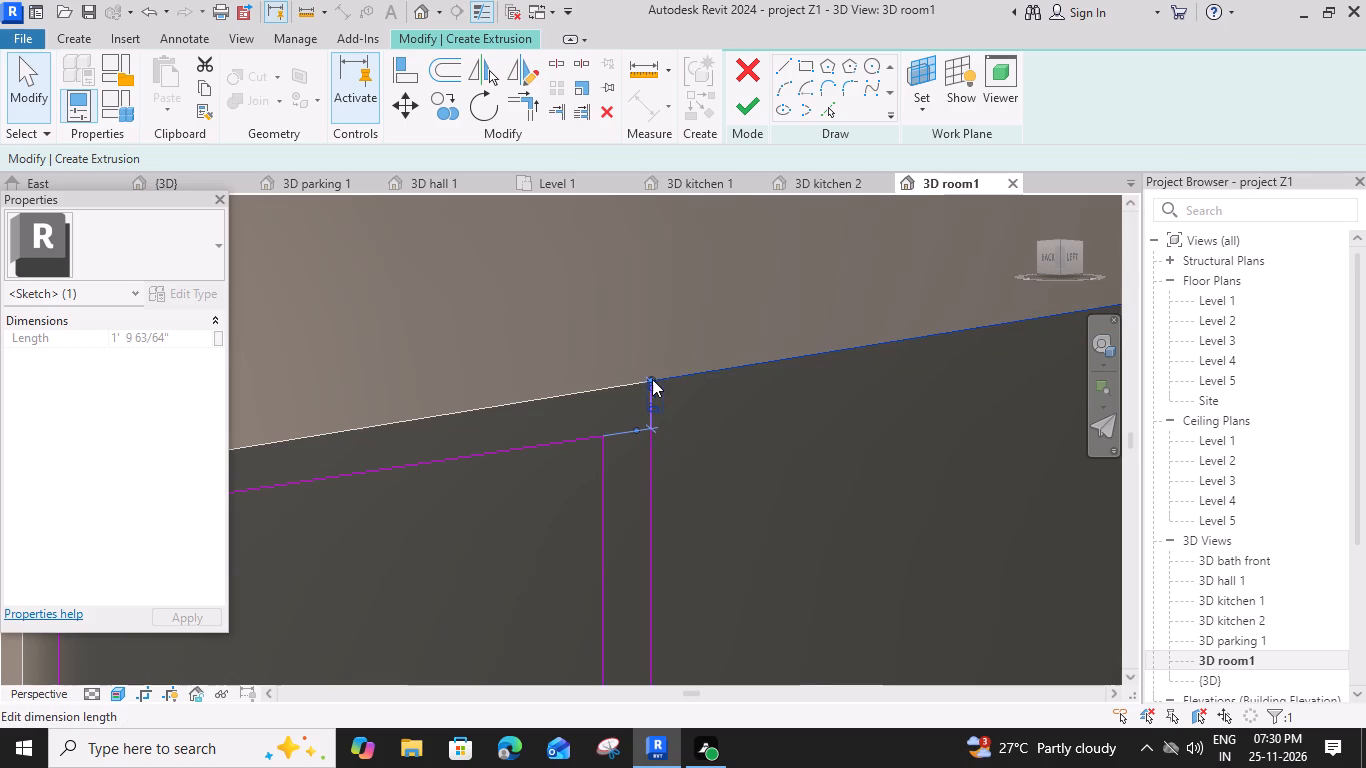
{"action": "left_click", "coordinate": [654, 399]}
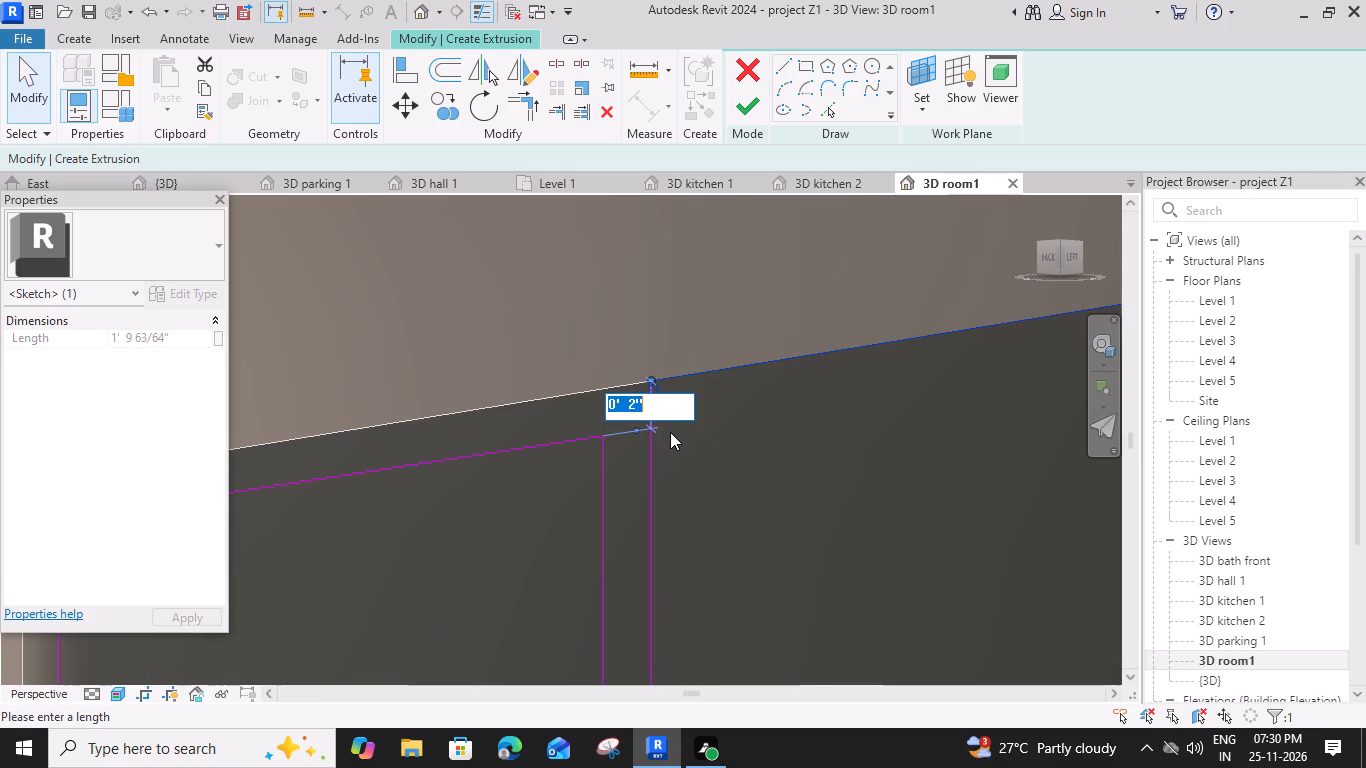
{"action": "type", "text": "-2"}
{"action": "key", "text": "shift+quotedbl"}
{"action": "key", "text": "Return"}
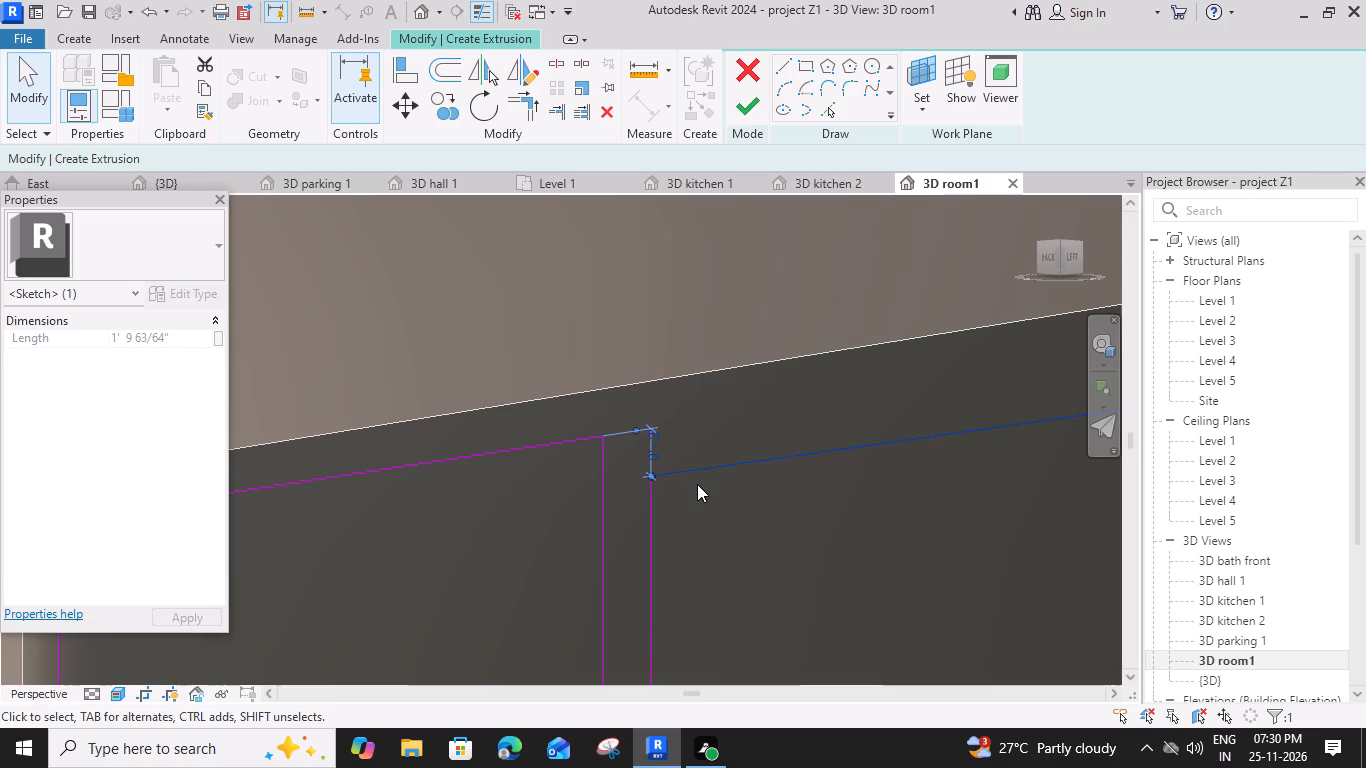
Set the second door panel's top edge offset to 0'-0" so it lines up with the first panel's top.
{"action": "left_click", "coordinate": [662, 439]}
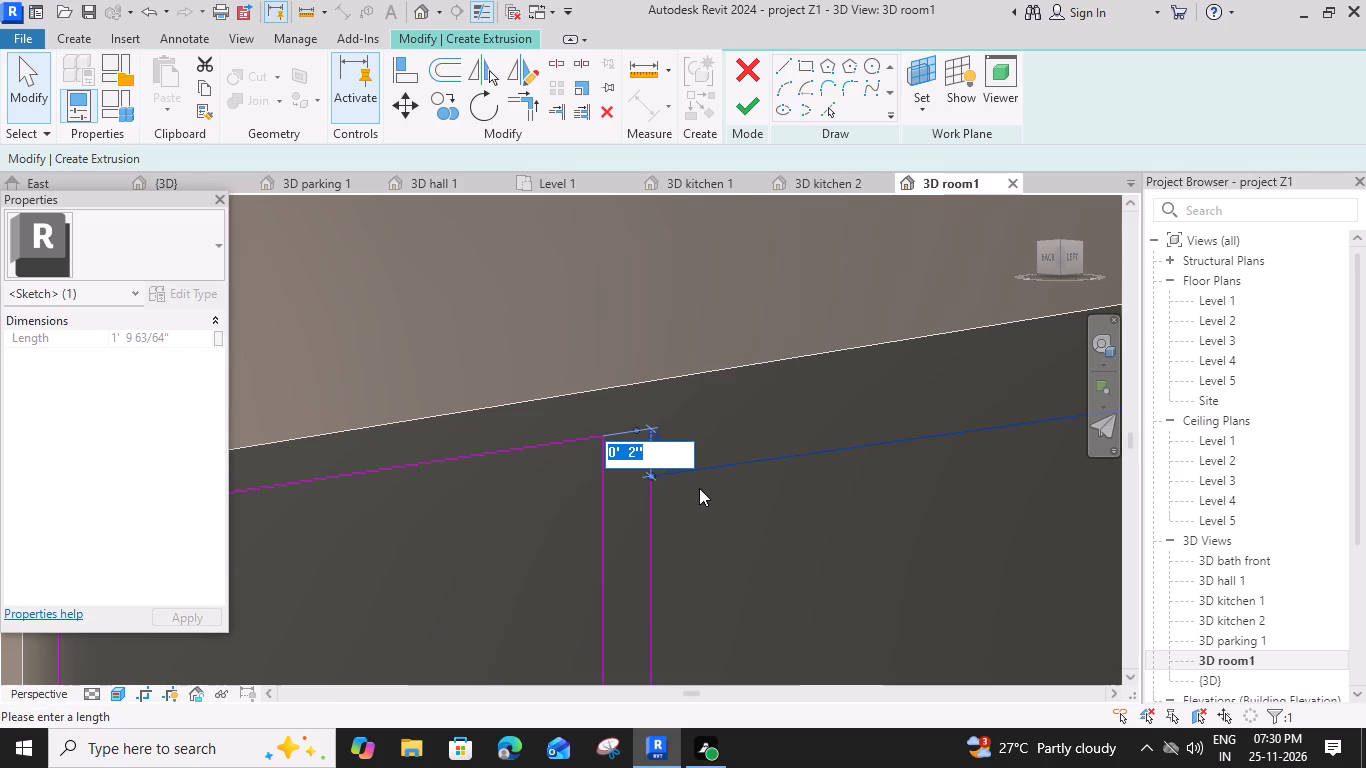
{"action": "key", "text": "0"}
{"action": "type", "text": "'0\""}
{"action": "key", "text": "Return"}
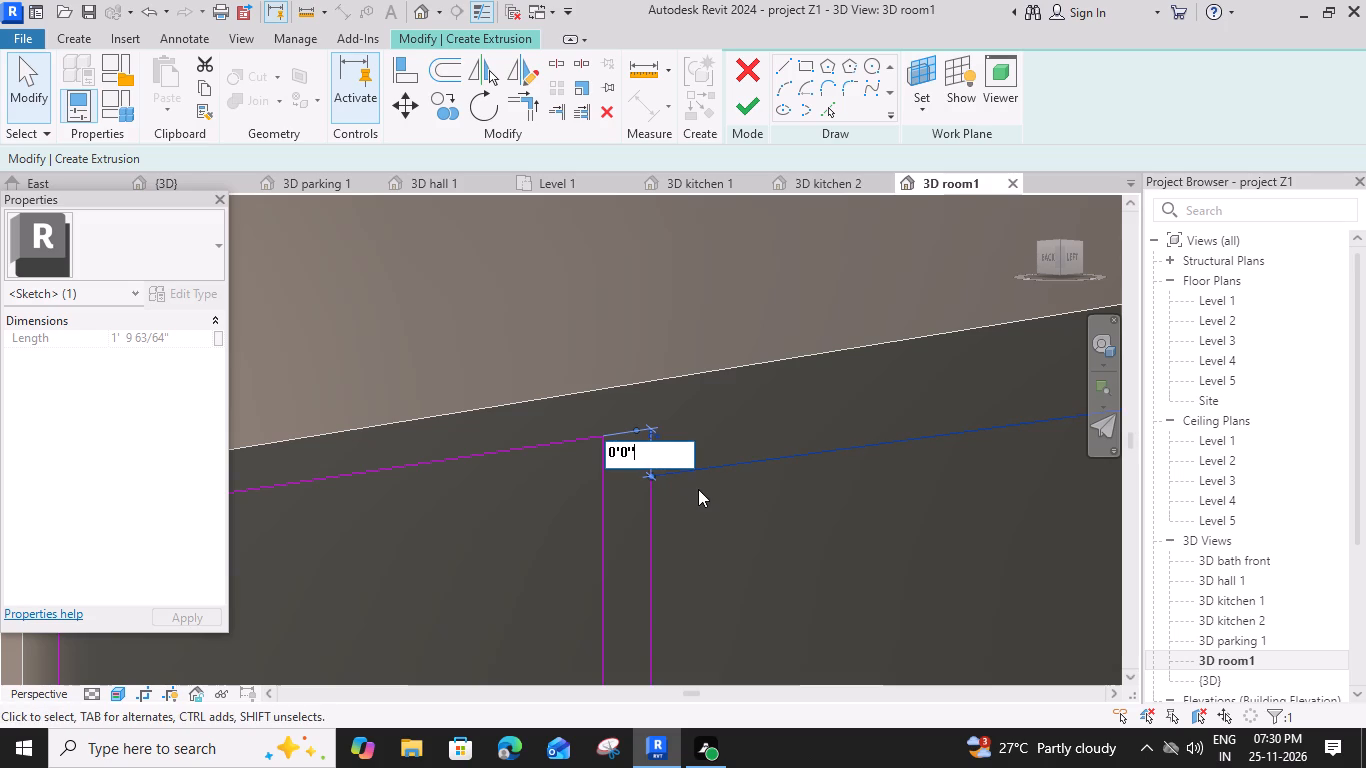
{"action": "scroll", "coordinate": [722, 511], "scroll_direction": "down", "scroll_amount": 3}
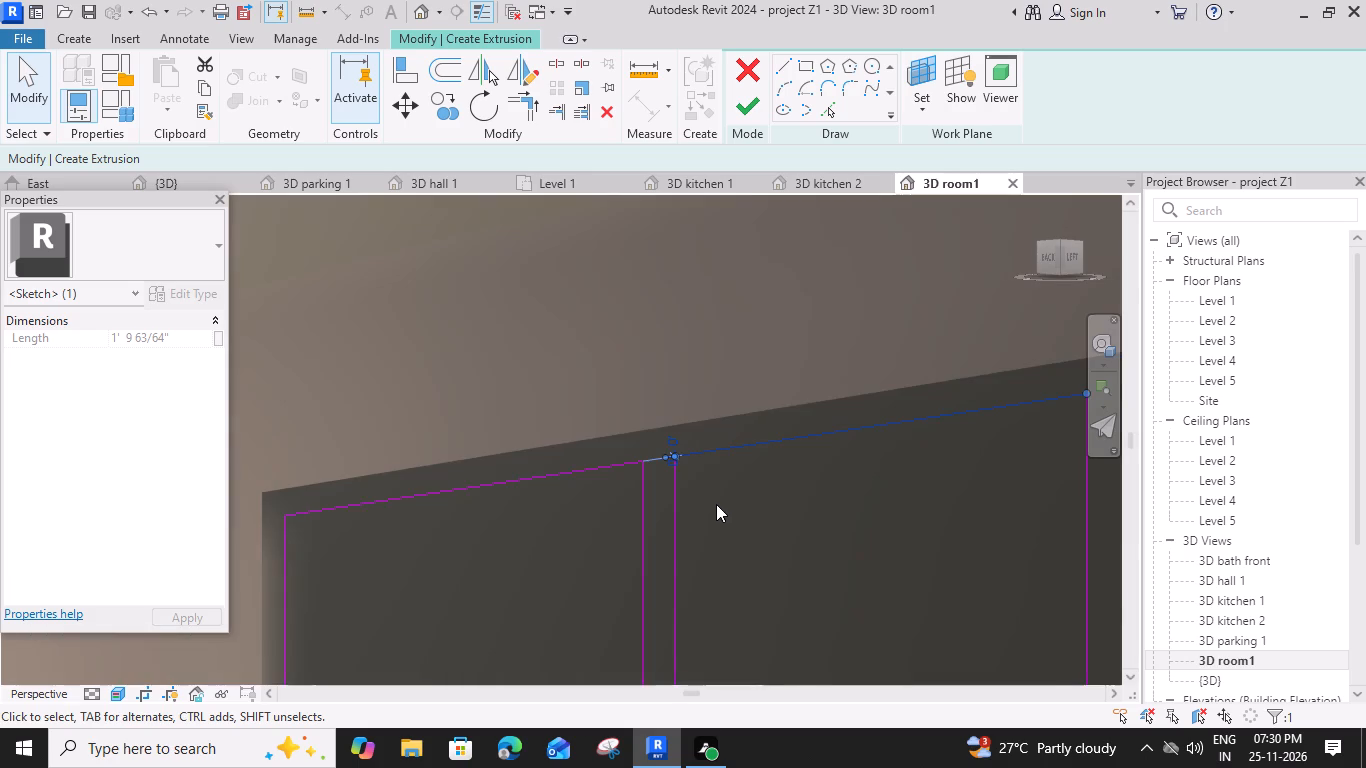
{"action": "scroll", "coordinate": [716, 504], "scroll_direction": "down", "scroll_amount": 11}
{"action": "middle_click_drag", "start_coordinate": [730, 544], "coordinate": [699, 487]}
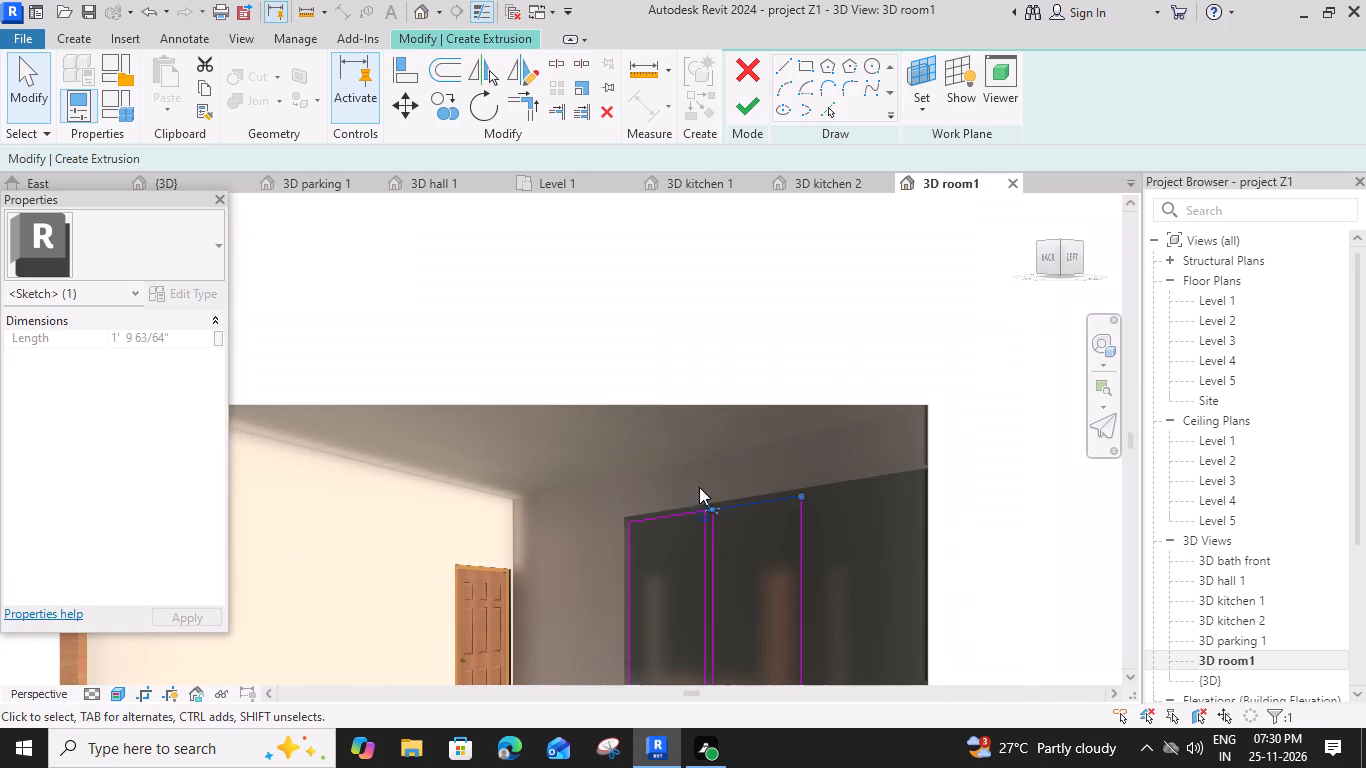
Set the door-panel extrusion's end to 1".
{"action": "middle_click_drag", "start_coordinate": [699, 487], "coordinate": [653, 383]}
{"action": "left_click", "coordinate": [503, 413]}
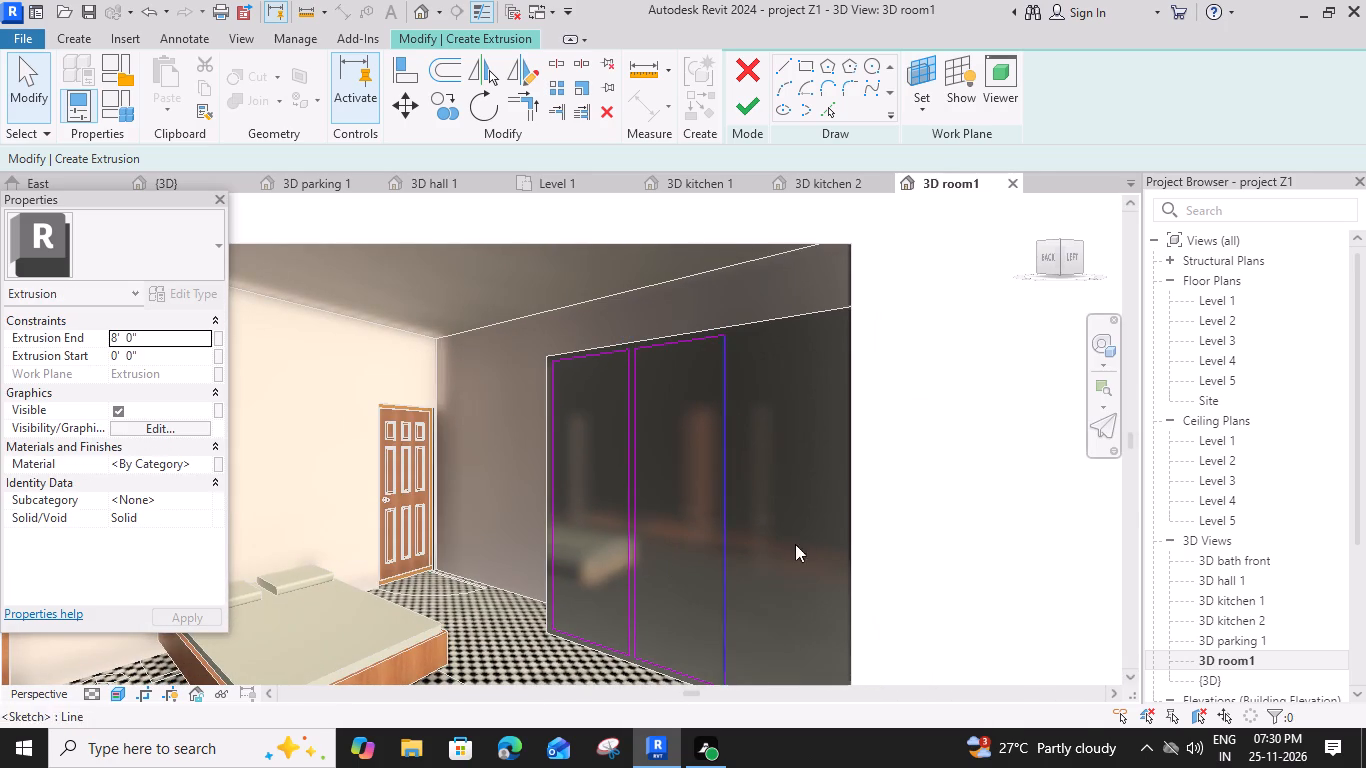
{"action": "left_click", "coordinate": [146, 336]}
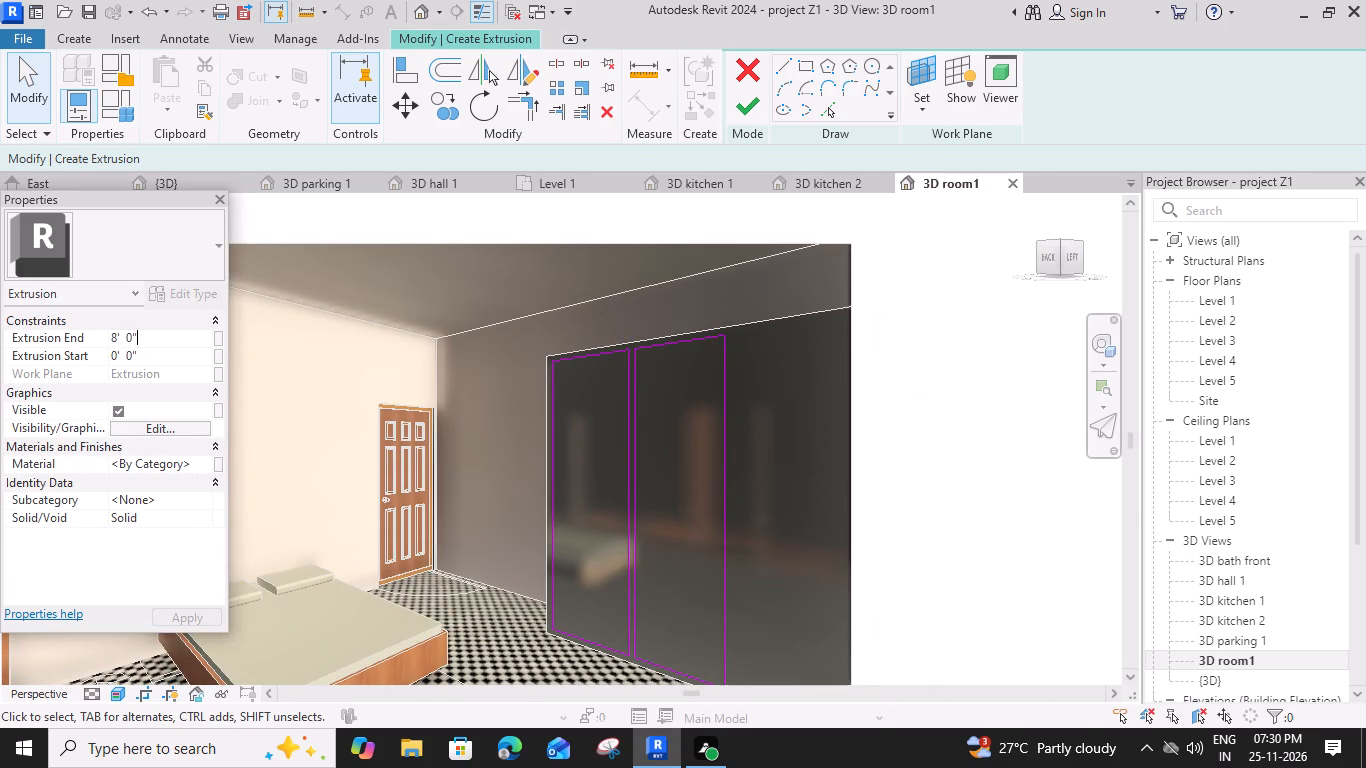
{"action": "left_click_drag", "start_coordinate": [146, 335], "coordinate": [47, 348]}
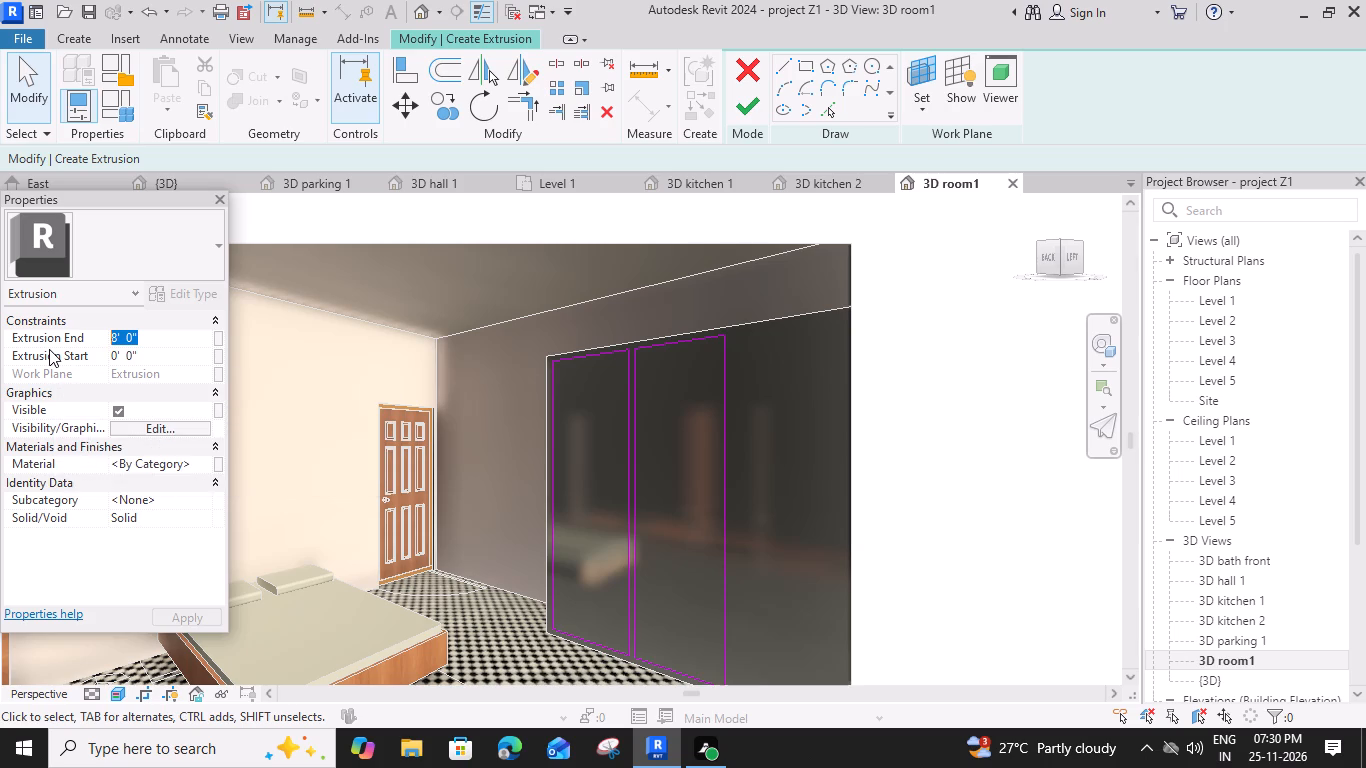
{"action": "key", "text": "1"}
{"action": "key", "text": "shift+quotedbl"}
{"action": "key", "text": "Return"}
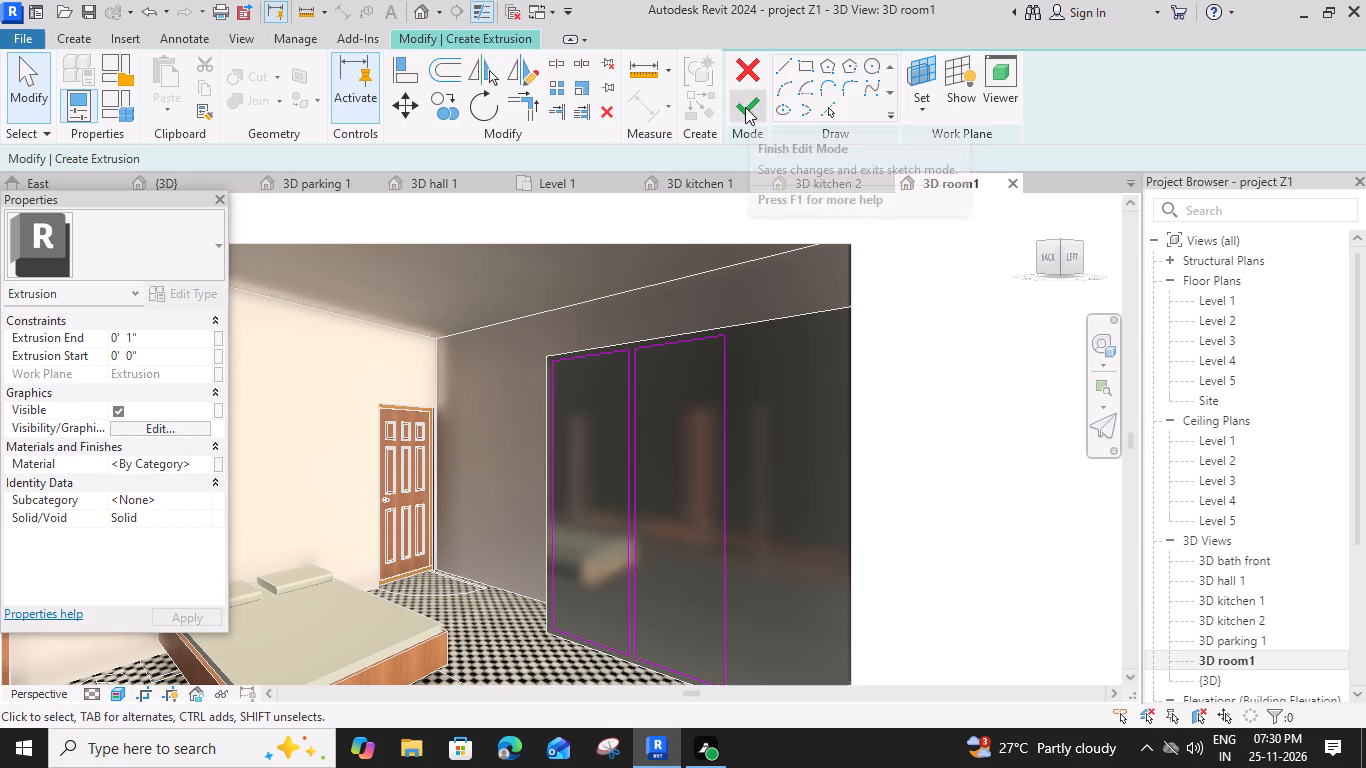
Pick the wardrobe block's front face again as the work plane for the next panel rectangle.
{"action": "left_click", "coordinate": [801, 70]}
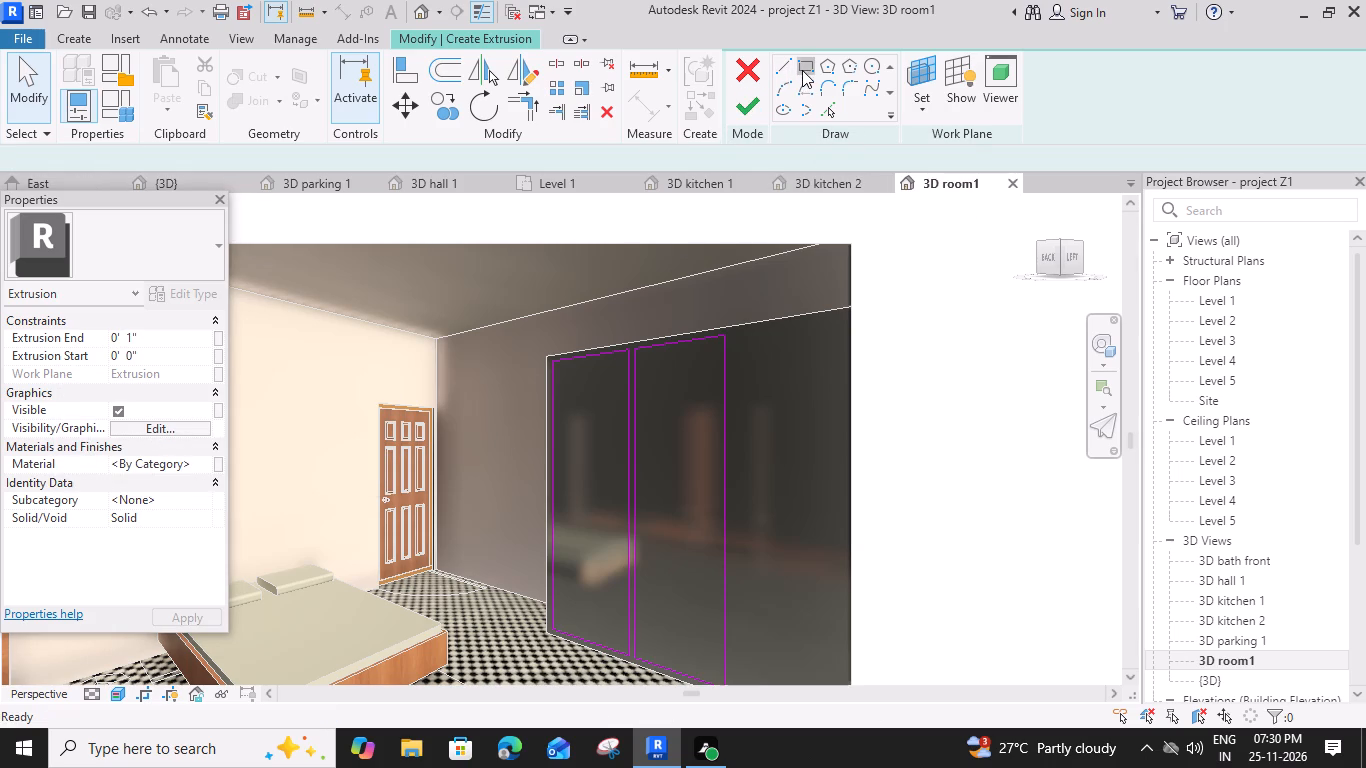
{"action": "left_click", "coordinate": [921, 113]}
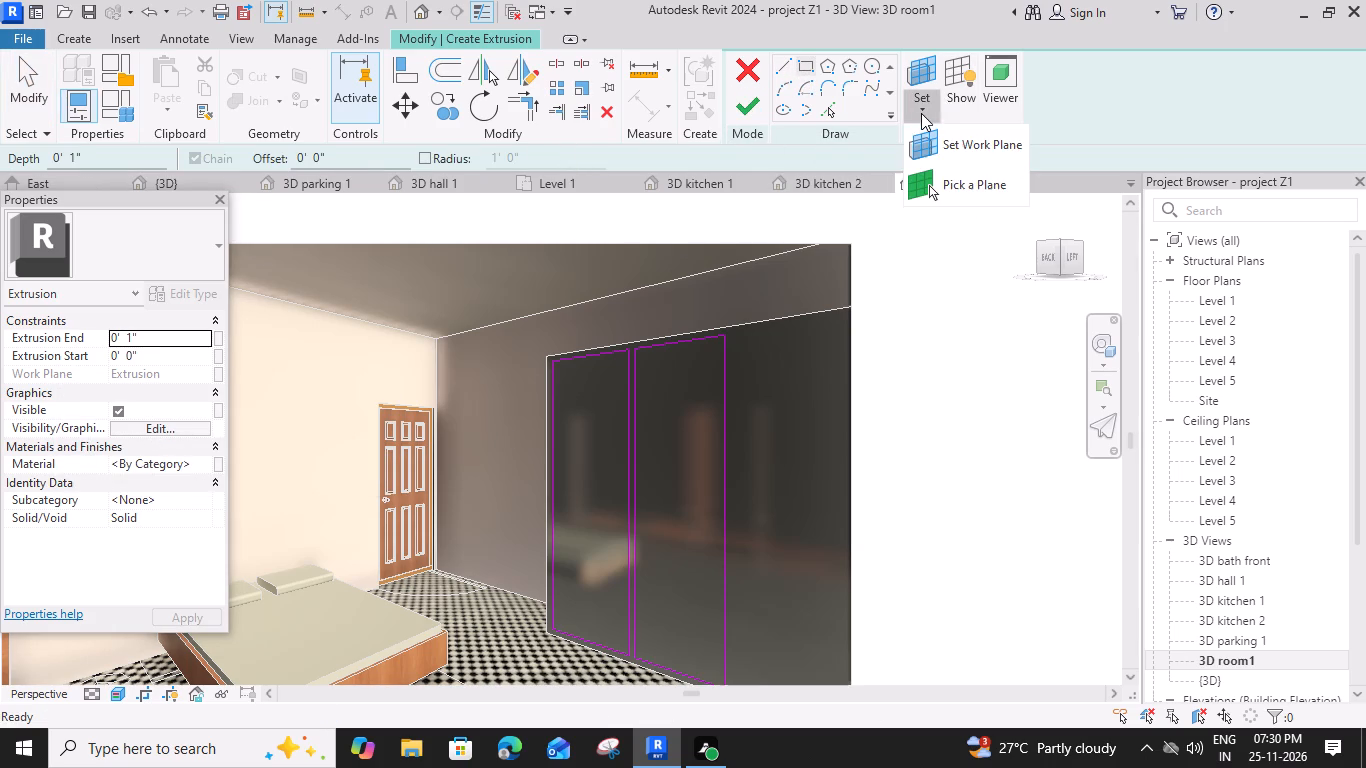
{"action": "left_click", "coordinate": [953, 192]}
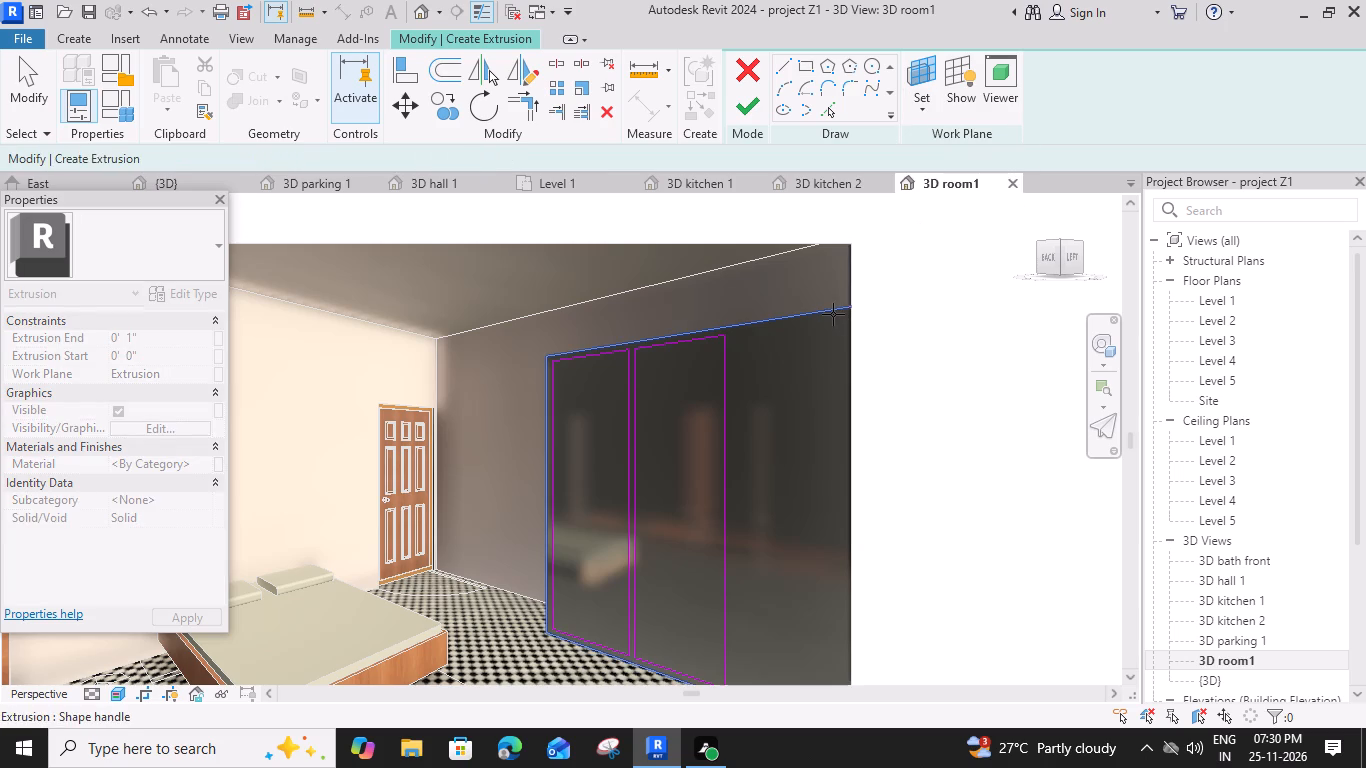
{"action": "left_click", "coordinate": [831, 313]}
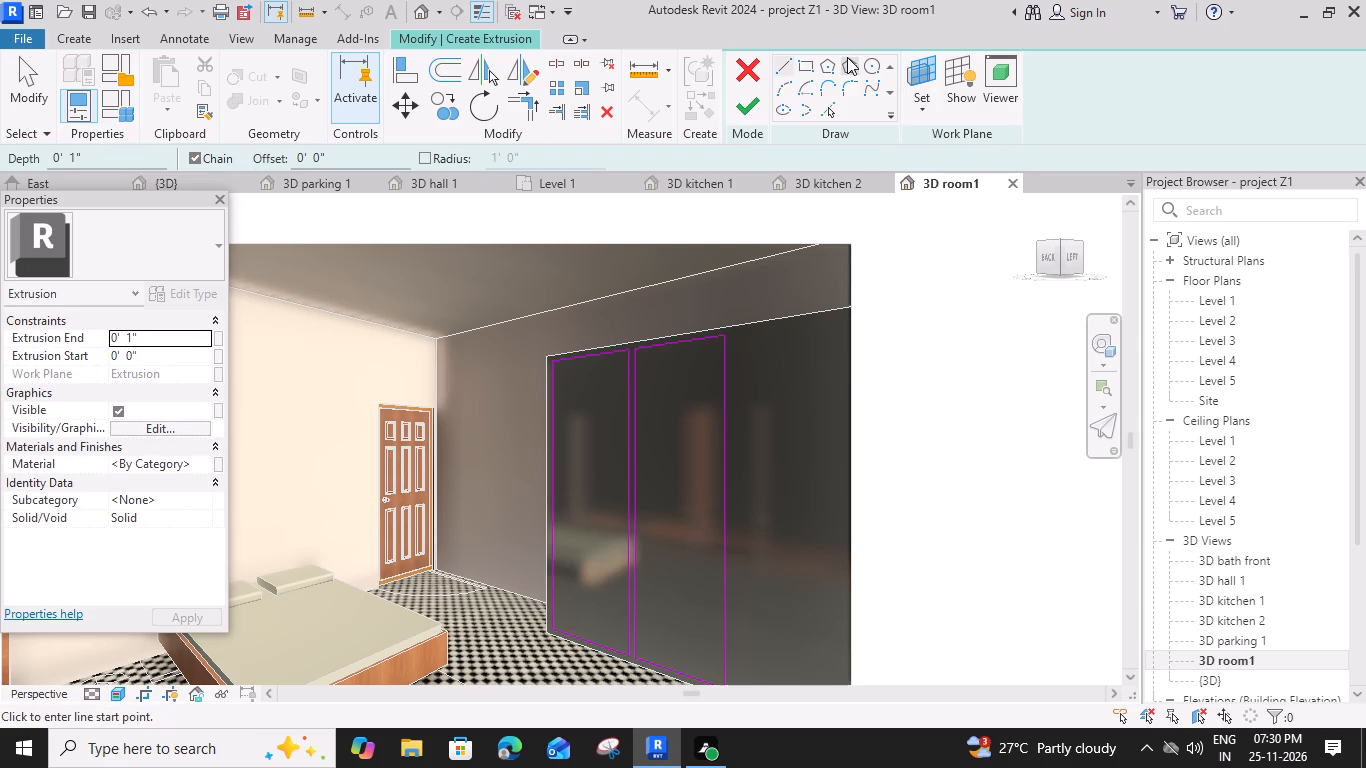
Sketch a third door-panel rectangle on the remaining wardrobe front down to its bottom corner, using a 2" inward offset, about 1'-6 5/8" wide.
{"action": "left_click", "coordinate": [805, 66]}
{"action": "left_click_drag", "start_coordinate": [328, 156], "coordinate": [323, 156]}
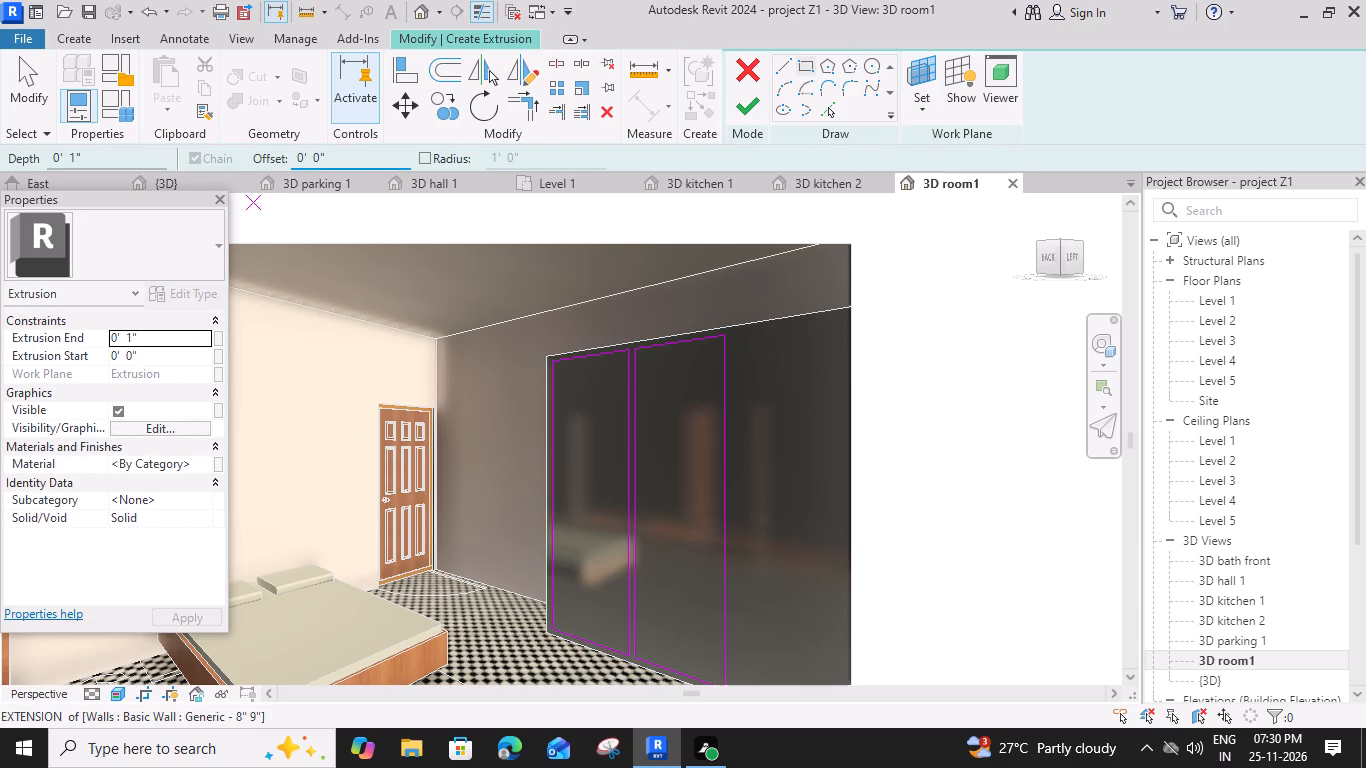
{"action": "left_click_drag", "start_coordinate": [323, 156], "coordinate": [271, 161]}
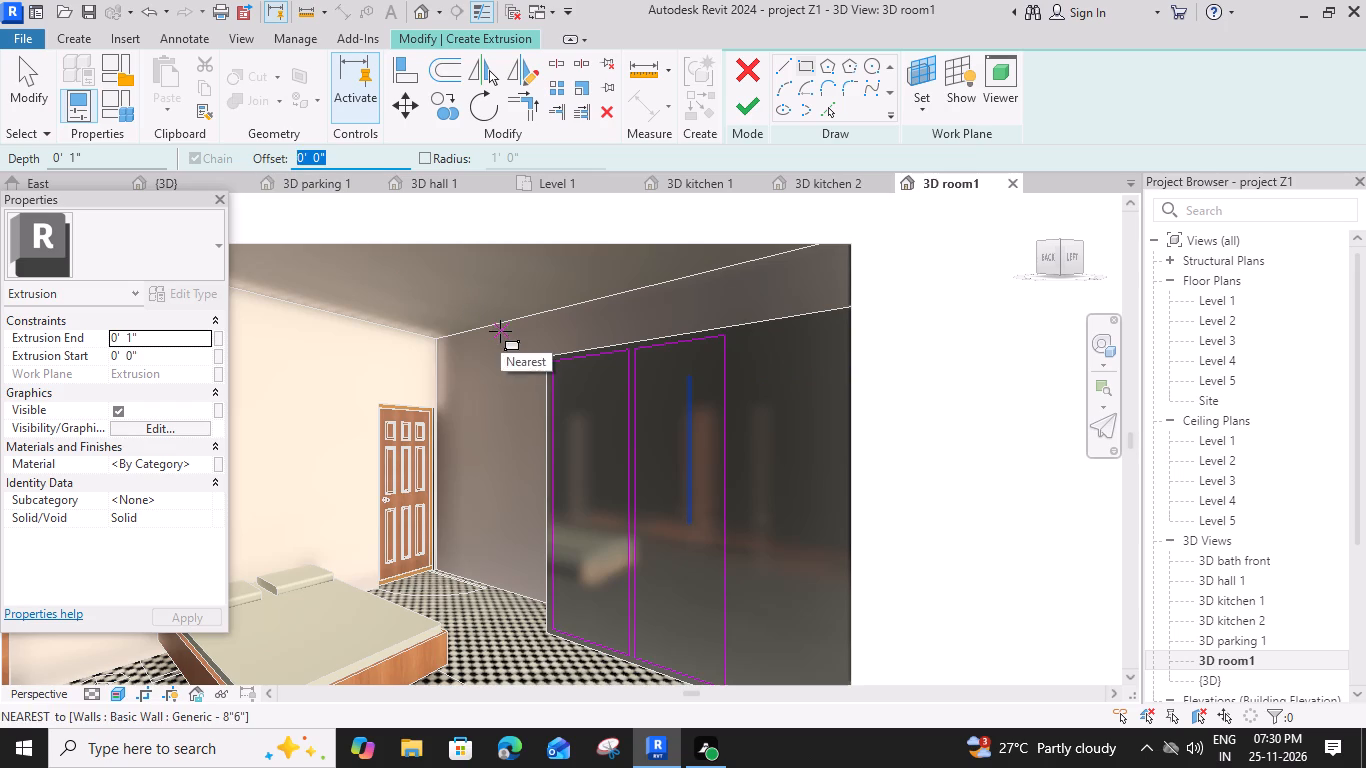
{"action": "key", "text": "2"}
{"action": "key", "text": "shift+quotedbl"}
{"action": "key", "text": "Return"}
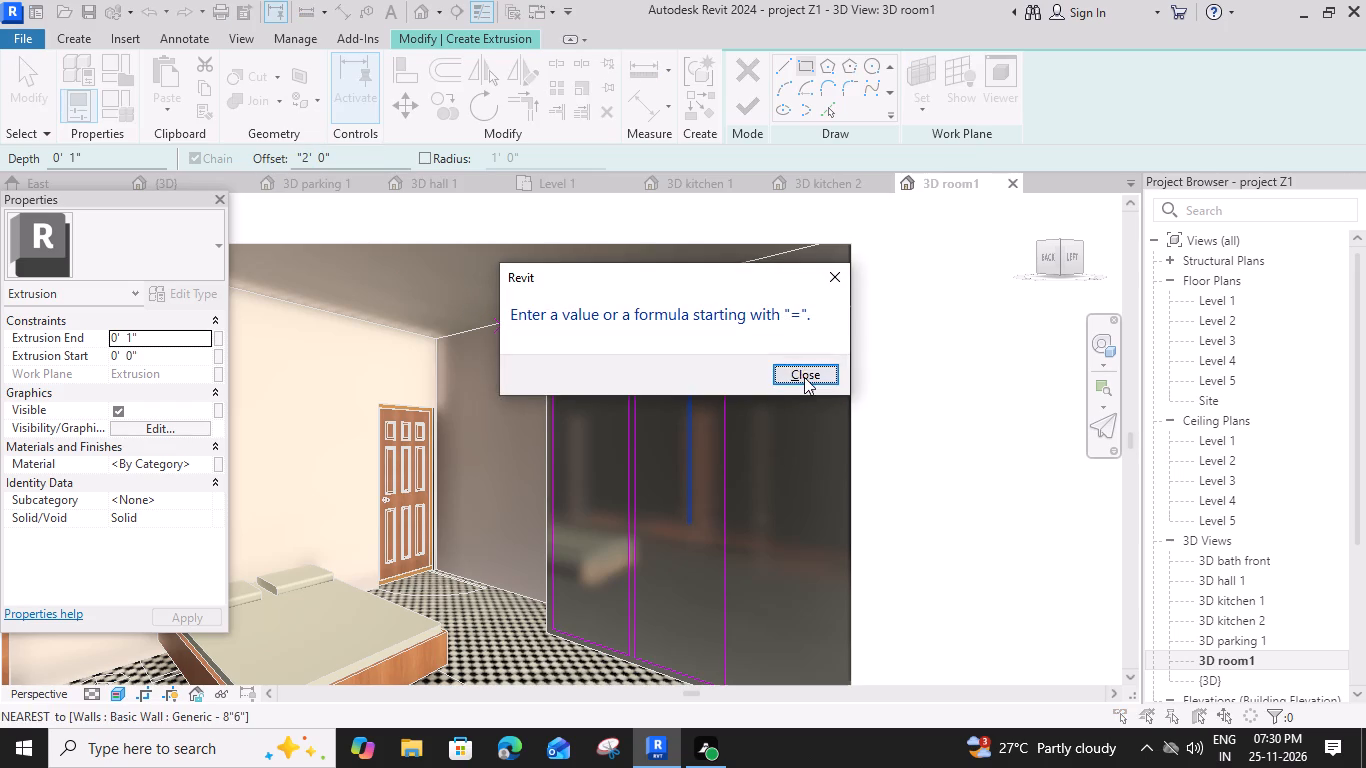
{"action": "left_click", "coordinate": [807, 374]}
{"action": "left_click_drag", "start_coordinate": [347, 154], "coordinate": [167, 174]}
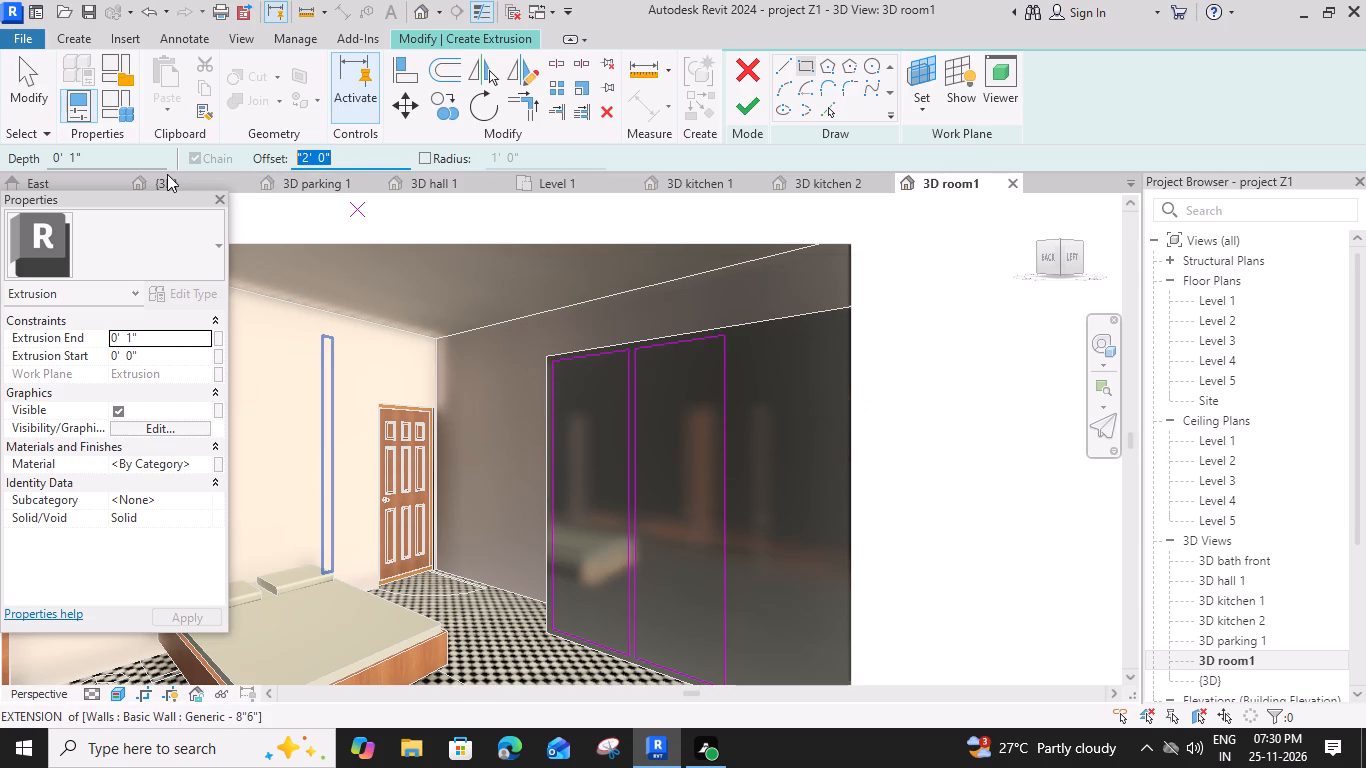
{"action": "key", "text": "2"}
{"action": "key", "text": "shift+quotedbl"}
{"action": "key", "text": "Return"}
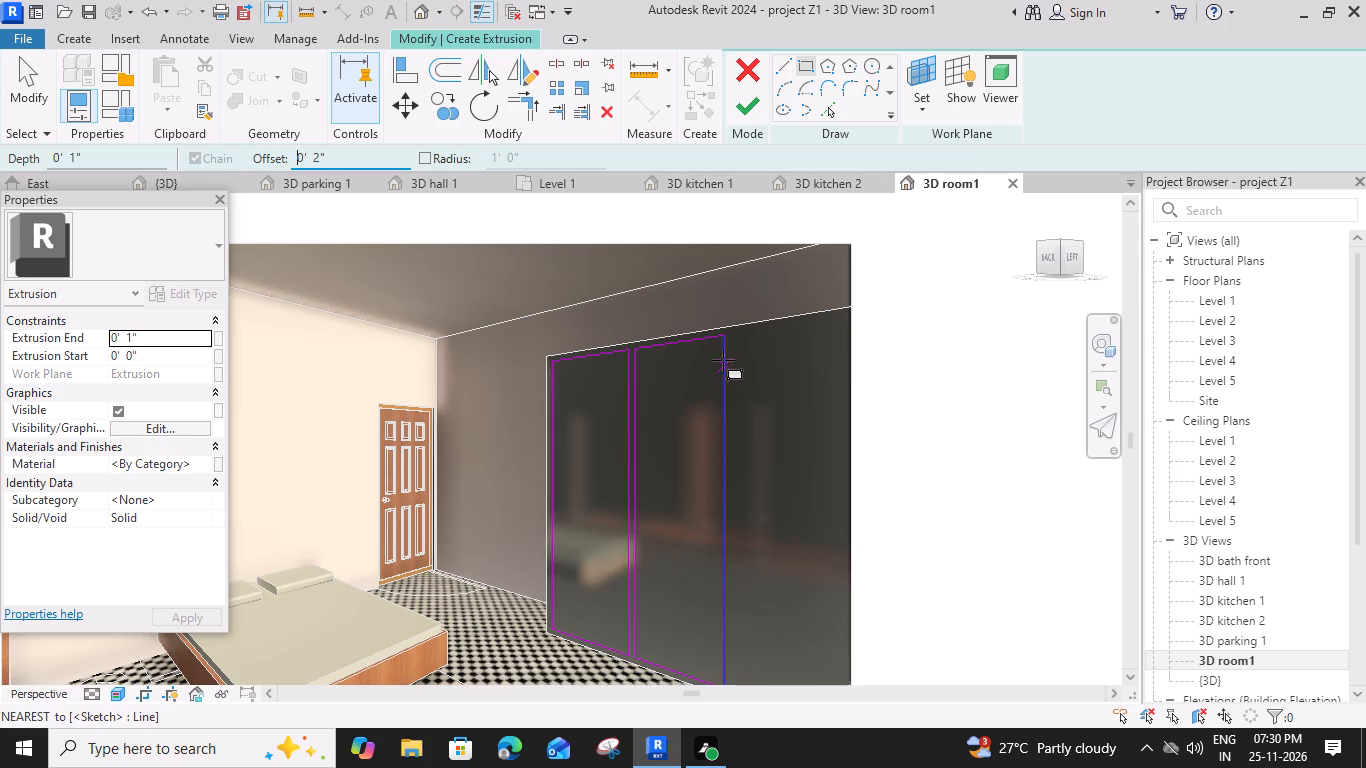
{"action": "scroll", "coordinate": [725, 349], "scroll_direction": "up", "scroll_amount": 2}
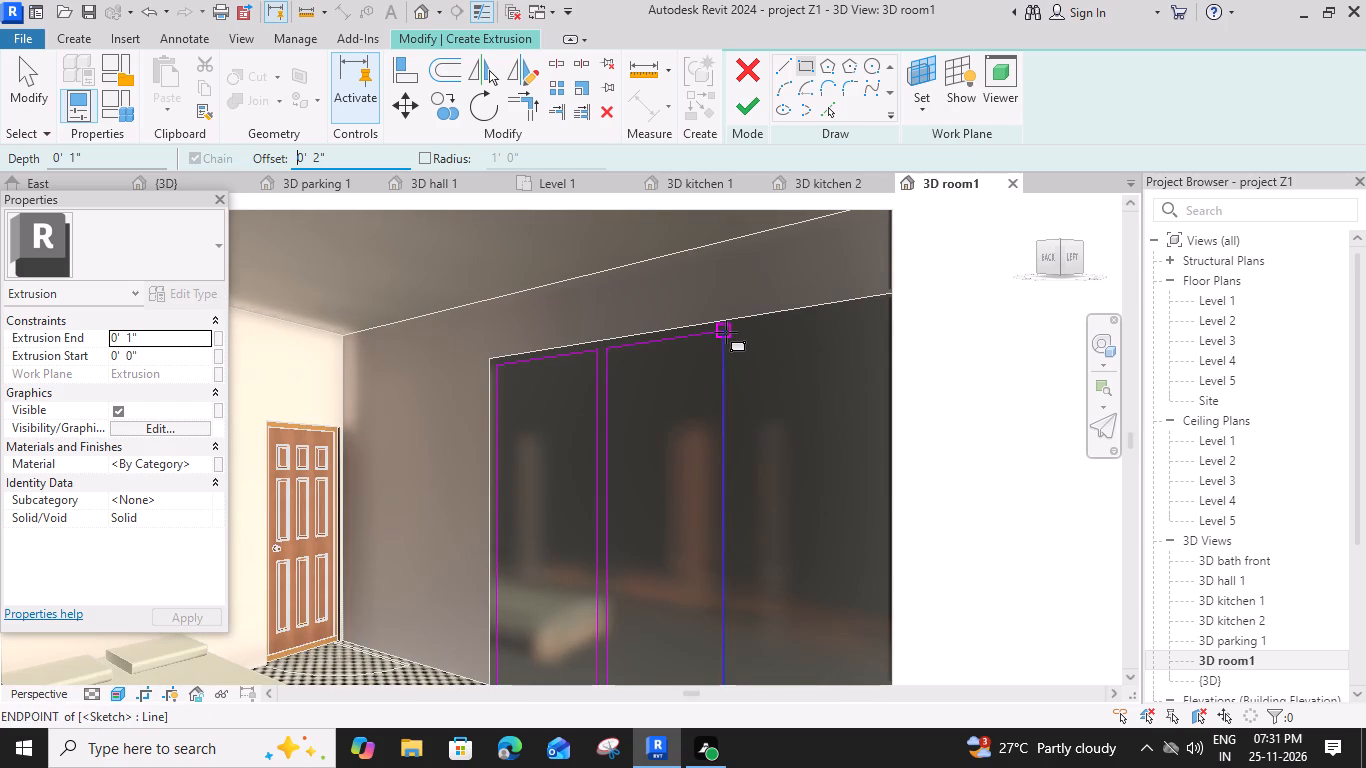
{"action": "left_click", "coordinate": [725, 330]}
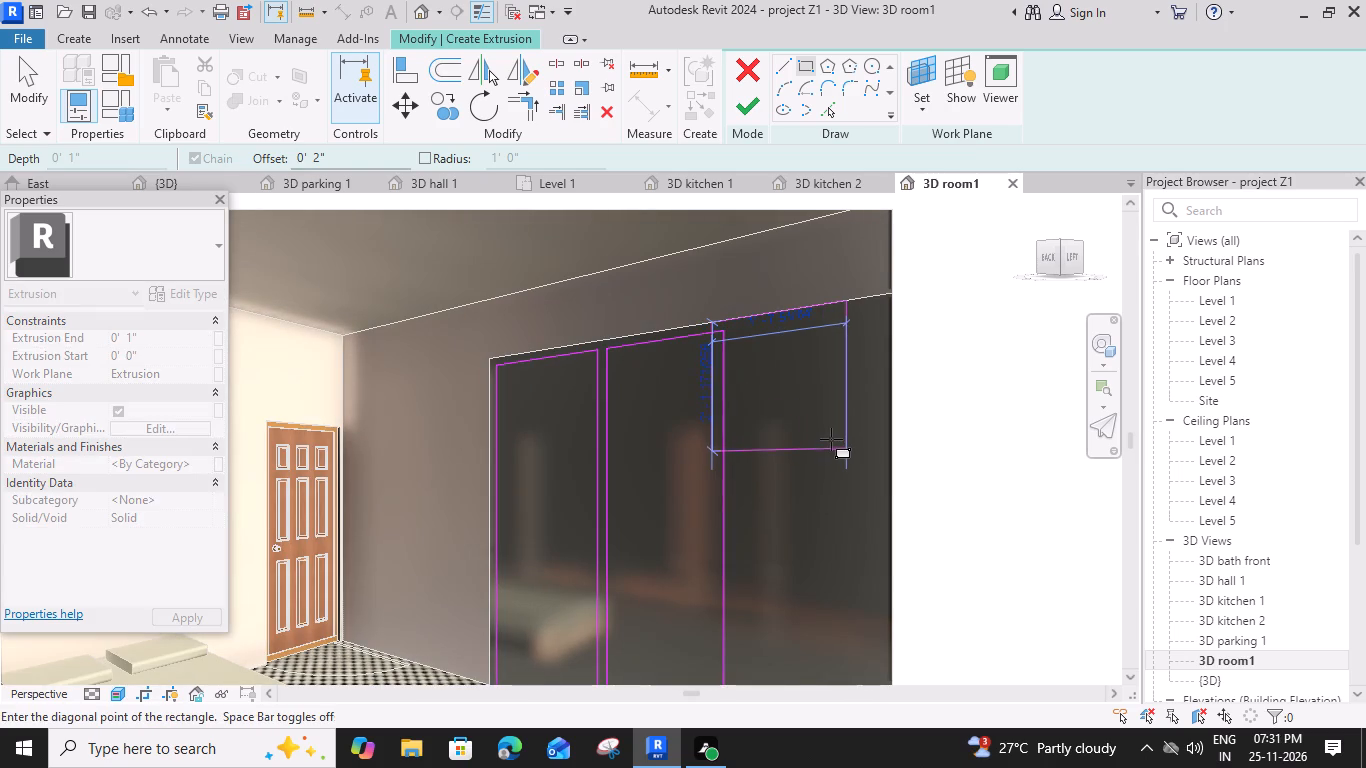
{"action": "key", "text": "space"}
{"action": "scroll", "coordinate": [858, 527], "scroll_direction": "down", "scroll_amount": 3}
{"action": "middle_click_drag", "start_coordinate": [860, 536], "coordinate": [838, 462]}
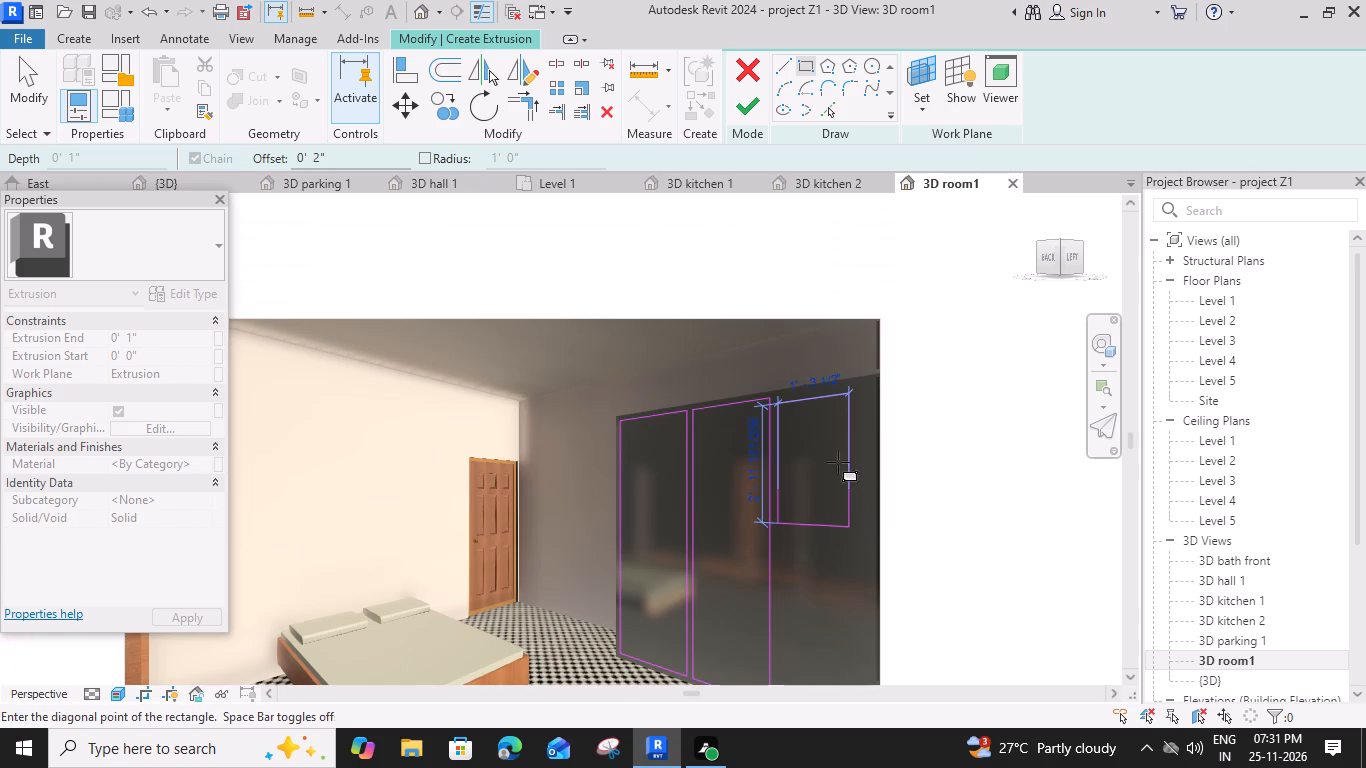
{"action": "middle_click_drag", "start_coordinate": [838, 462], "coordinate": [783, 318]}
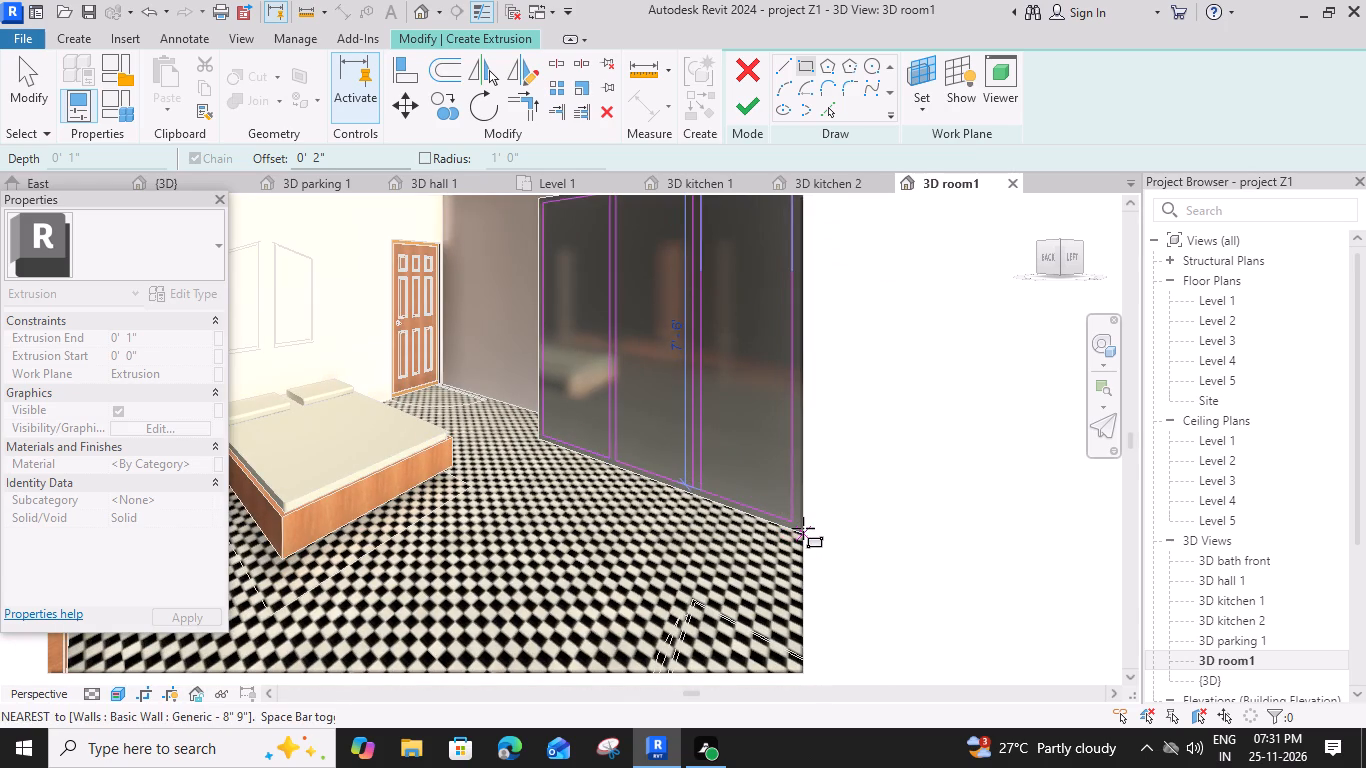
{"action": "scroll", "coordinate": [803, 527], "scroll_direction": "up", "scroll_amount": 4}
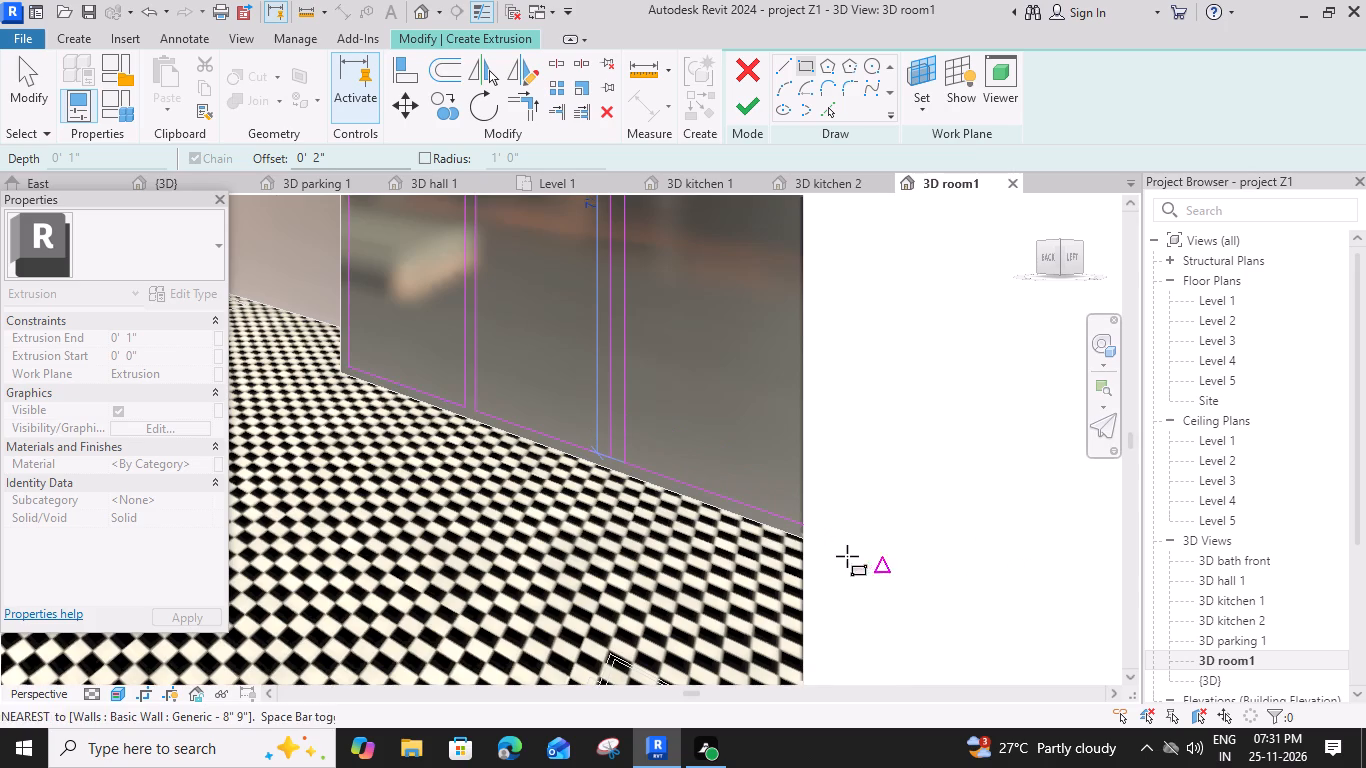
{"action": "left_click", "coordinate": [796, 533]}
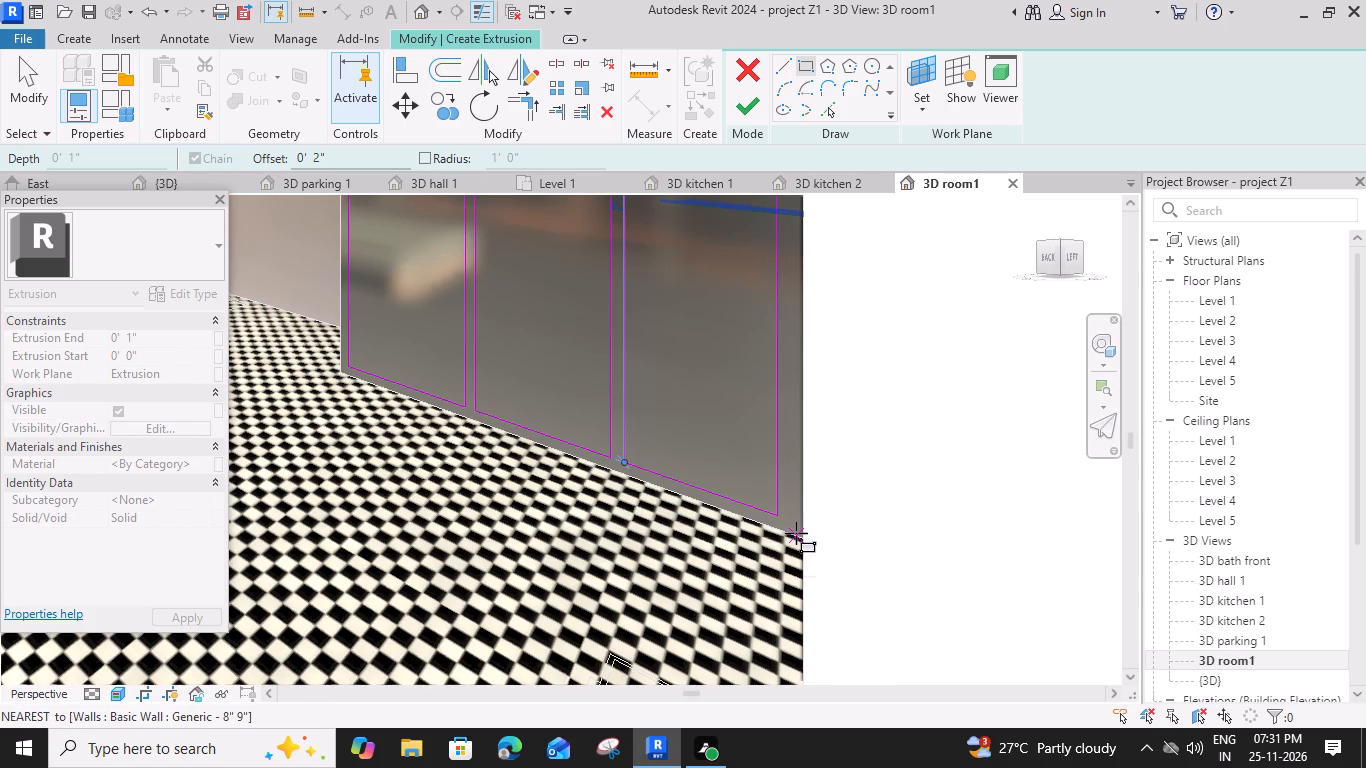
{"action": "key", "text": "Escape"}
{"action": "key", "text": "Escape"}
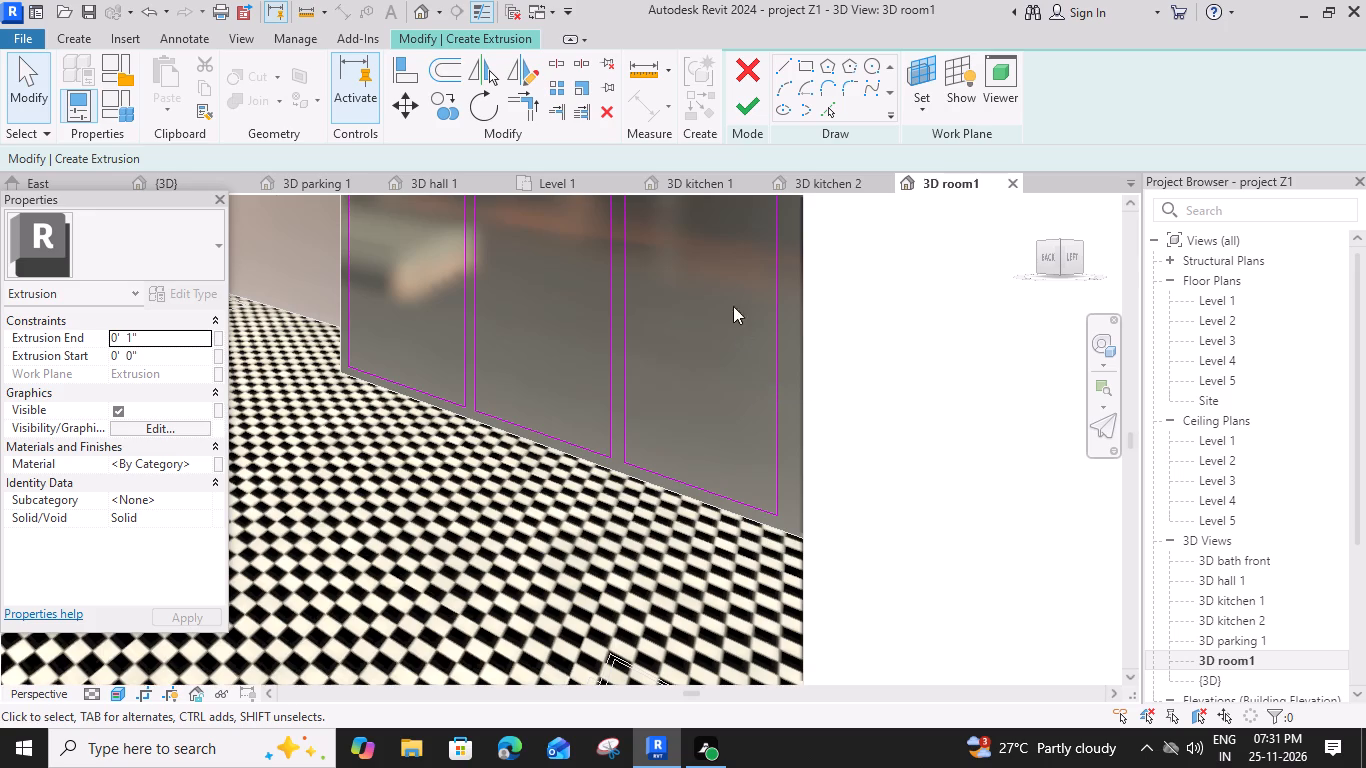
Set the third door panel's top edge offset from the second panel's top to 0'-0".
{"action": "middle_click_drag", "start_coordinate": [736, 299], "coordinate": [722, 767]}
{"action": "scroll", "coordinate": [624, 334], "scroll_direction": "up", "scroll_amount": 4}
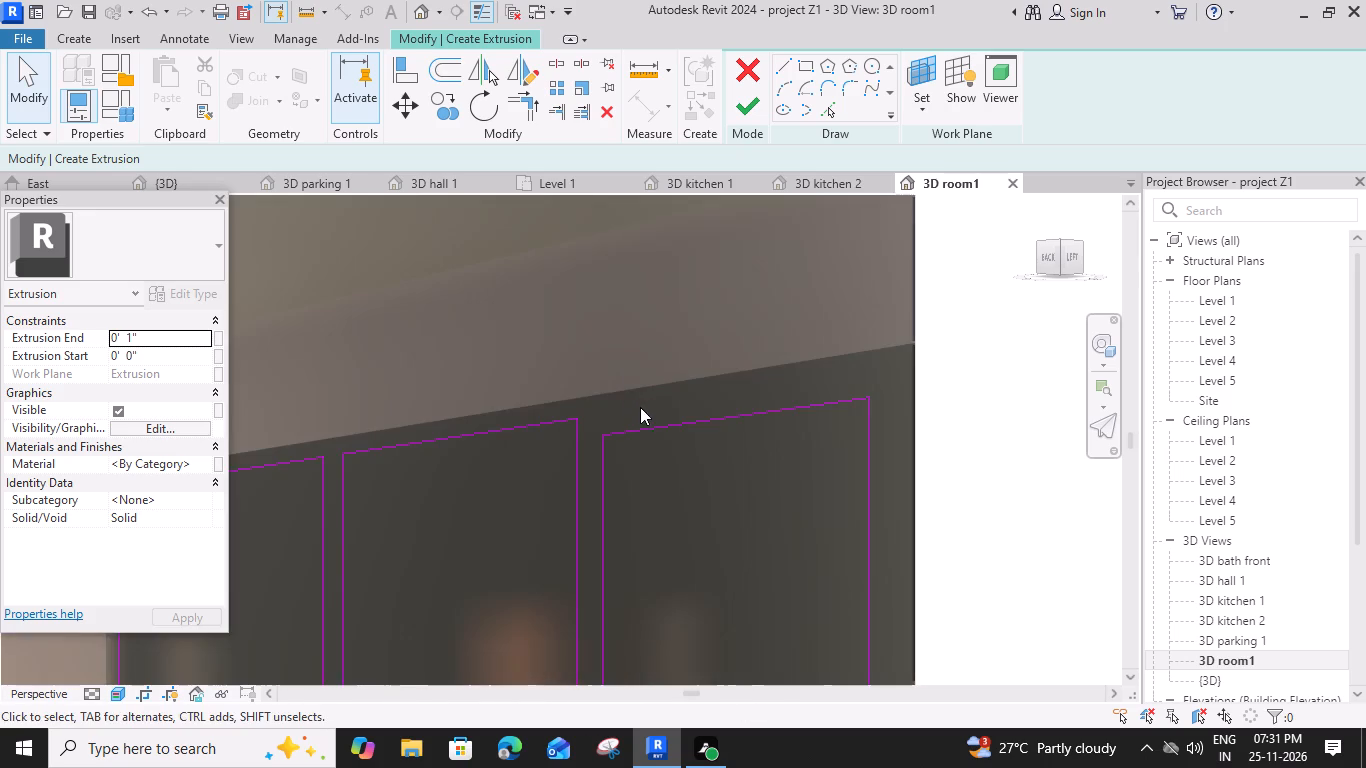
{"action": "left_click", "coordinate": [642, 430]}
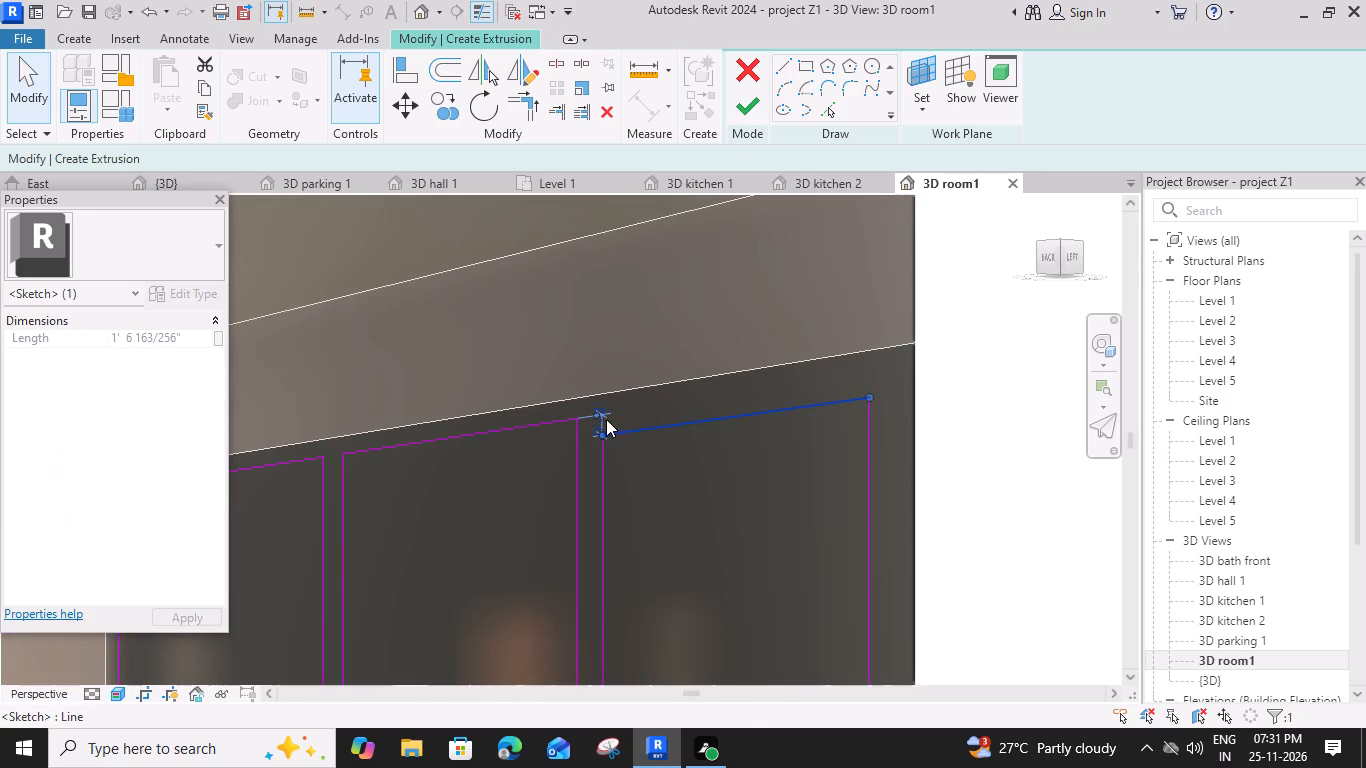
{"action": "left_click", "coordinate": [606, 419]}
{"action": "key", "text": "0"}
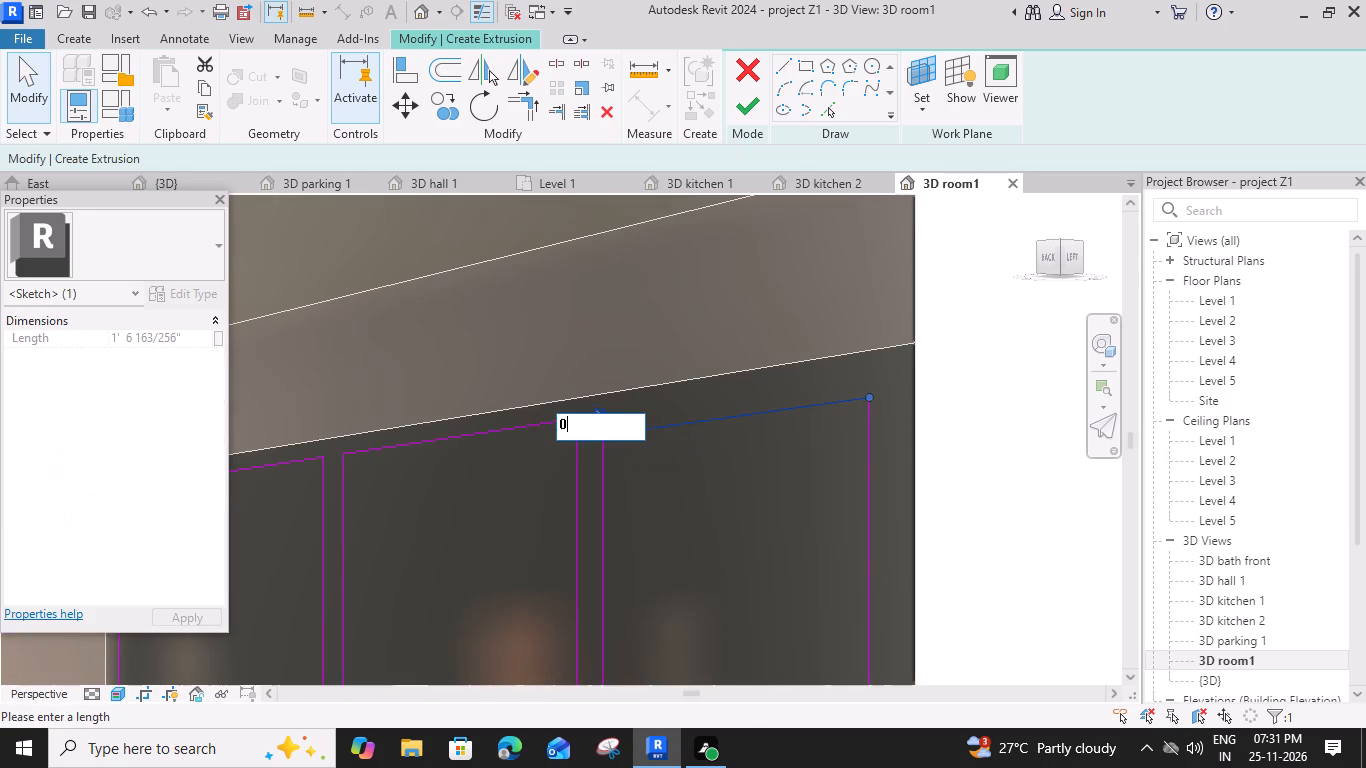
{"action": "type", "text": "'0"}
{"action": "key", "text": "shift+quotedbl"}
{"action": "key", "text": "Return"}
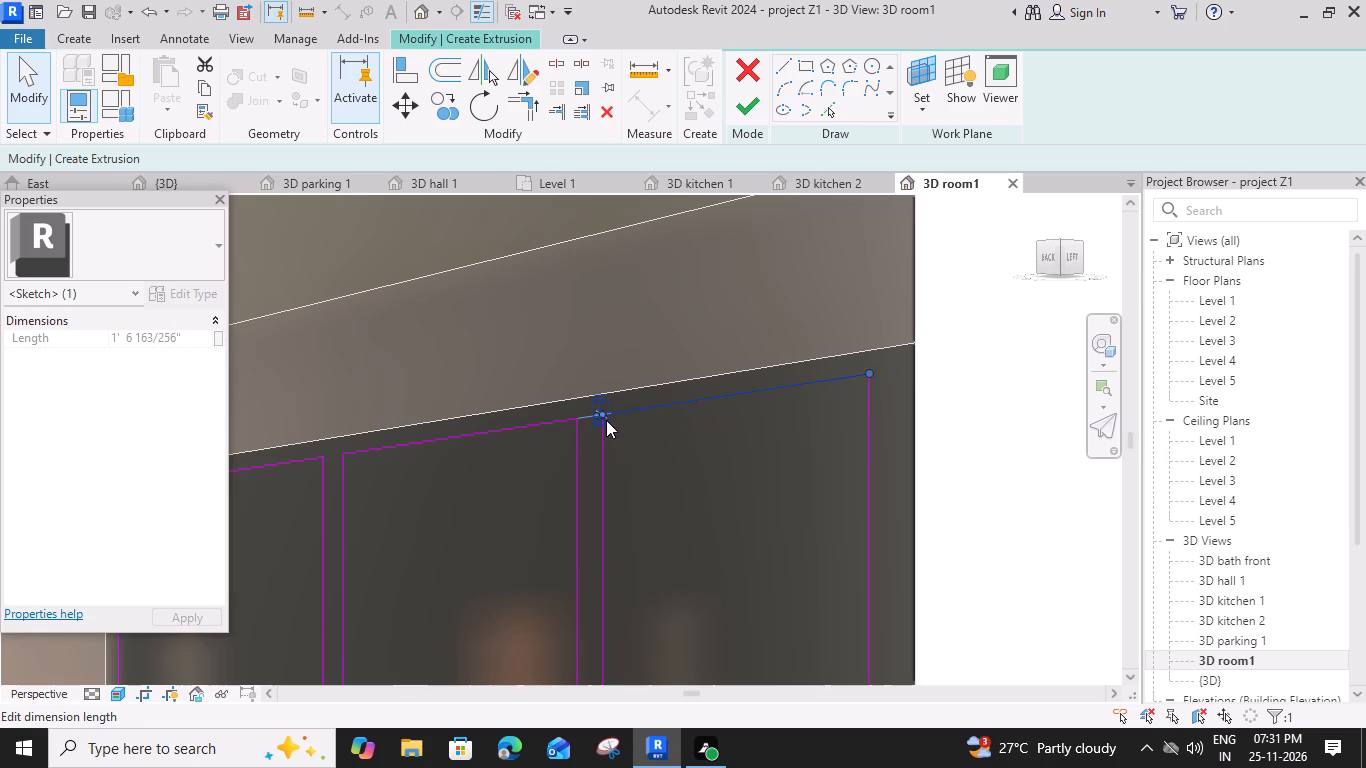
Finish the three-panel extrusion sketch and complete the in-place wardrobe model.
{"action": "left_click", "coordinate": [744, 114]}
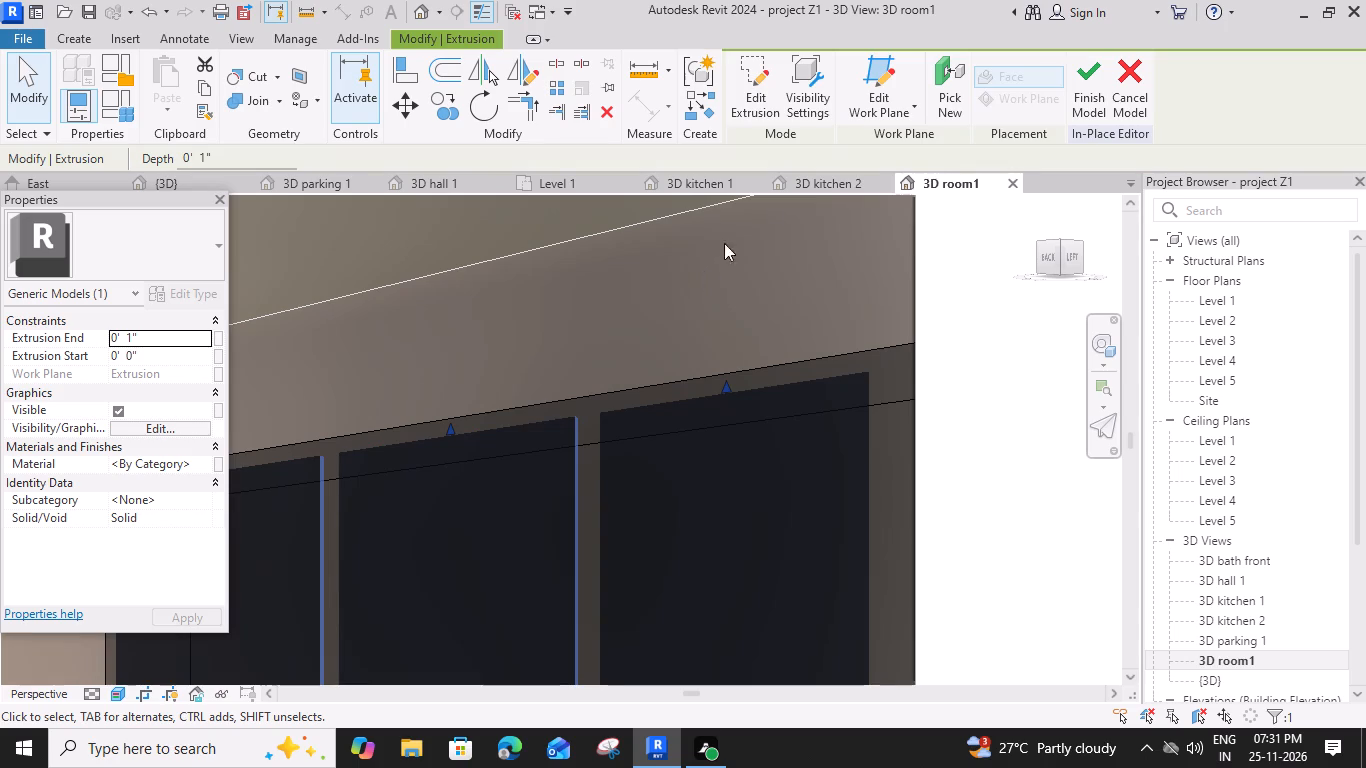
{"action": "scroll", "coordinate": [769, 325], "scroll_direction": "down", "scroll_amount": 4}
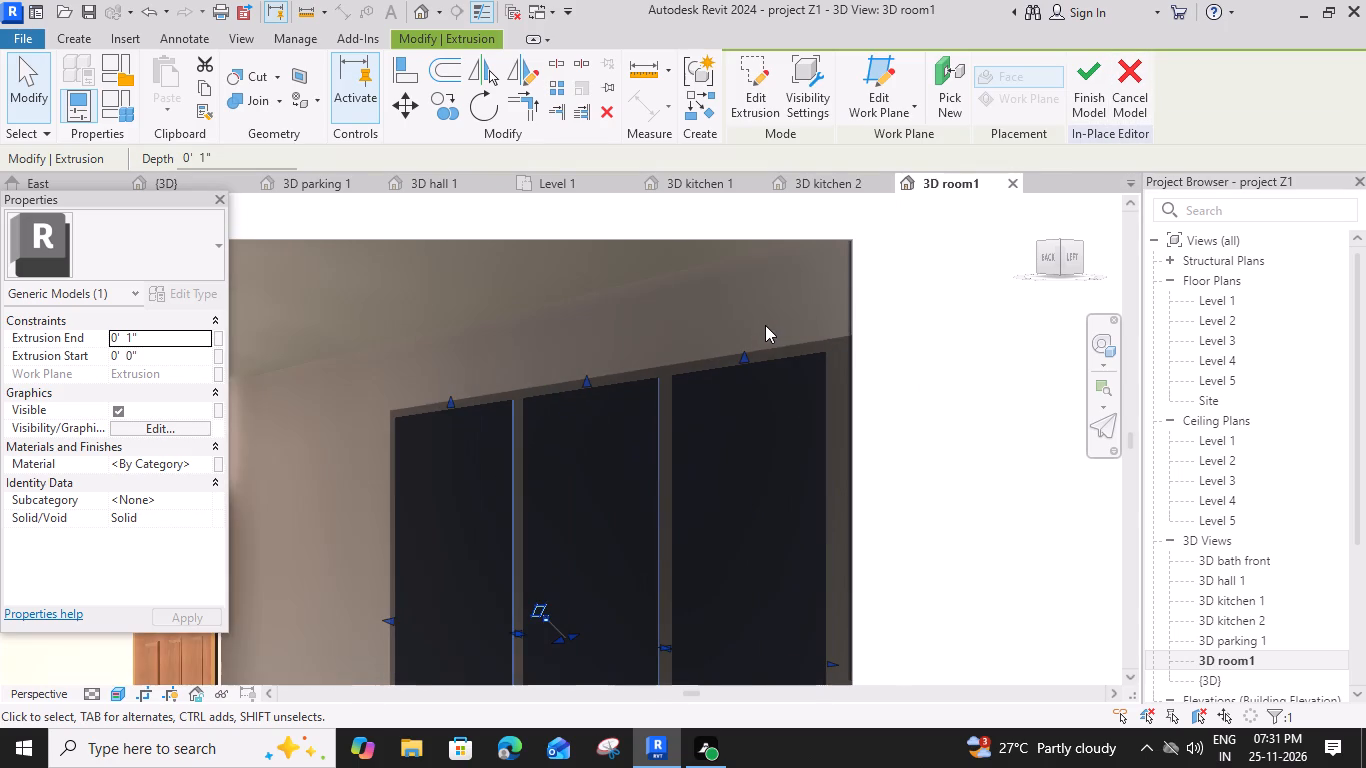
{"action": "left_click", "coordinate": [1090, 86]}
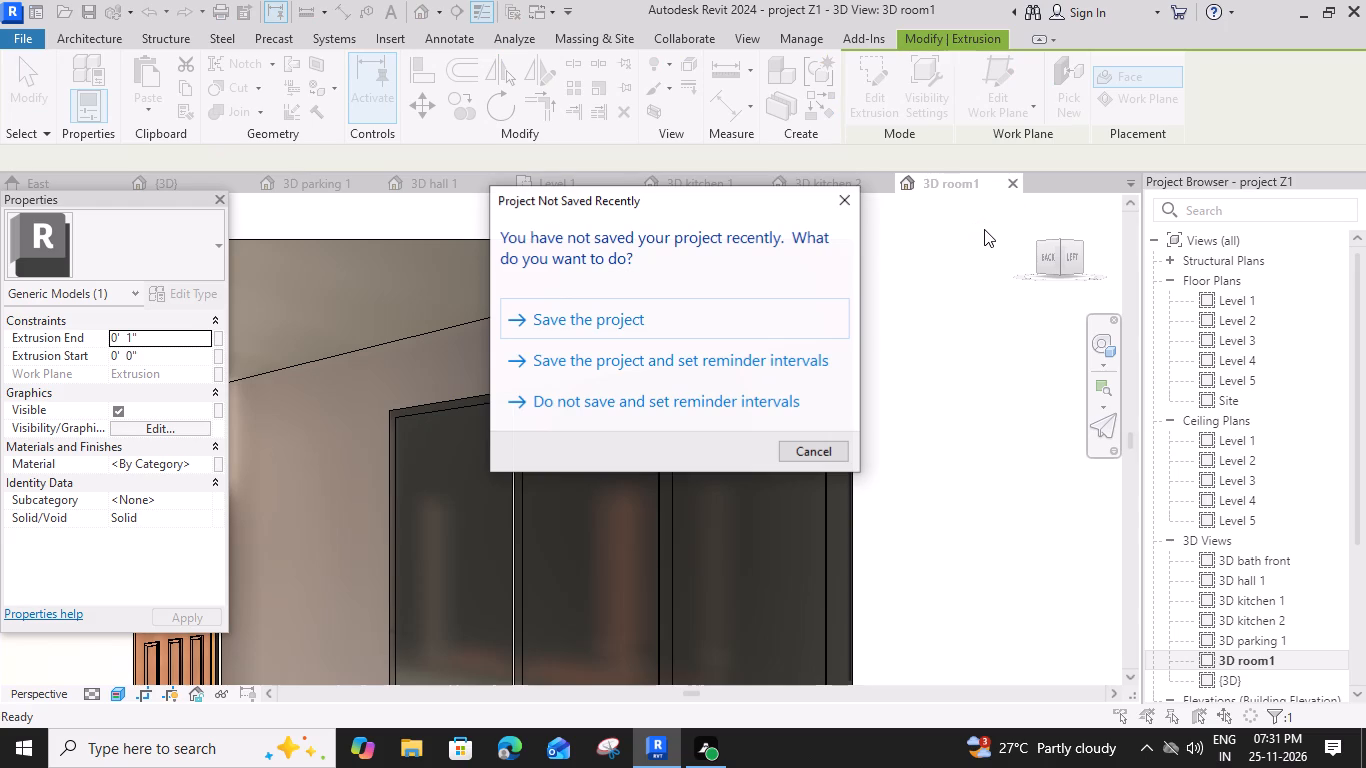
Save the project.
{"action": "left_click", "coordinate": [757, 310]}
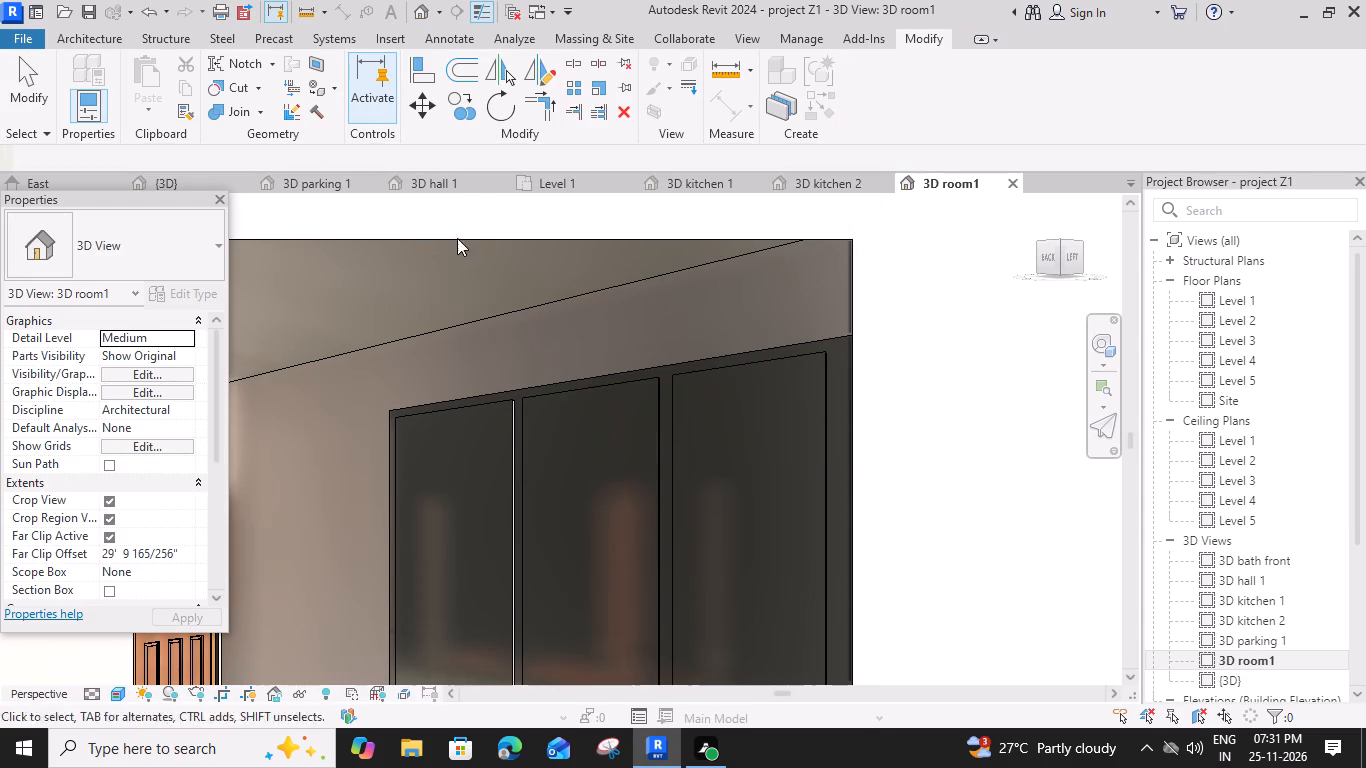
In the Level 1 floor plan, select the wardrobe and stretch the wall-side door panel's outer edge toward the side wall.
{"action": "left_click", "coordinate": [573, 184]}
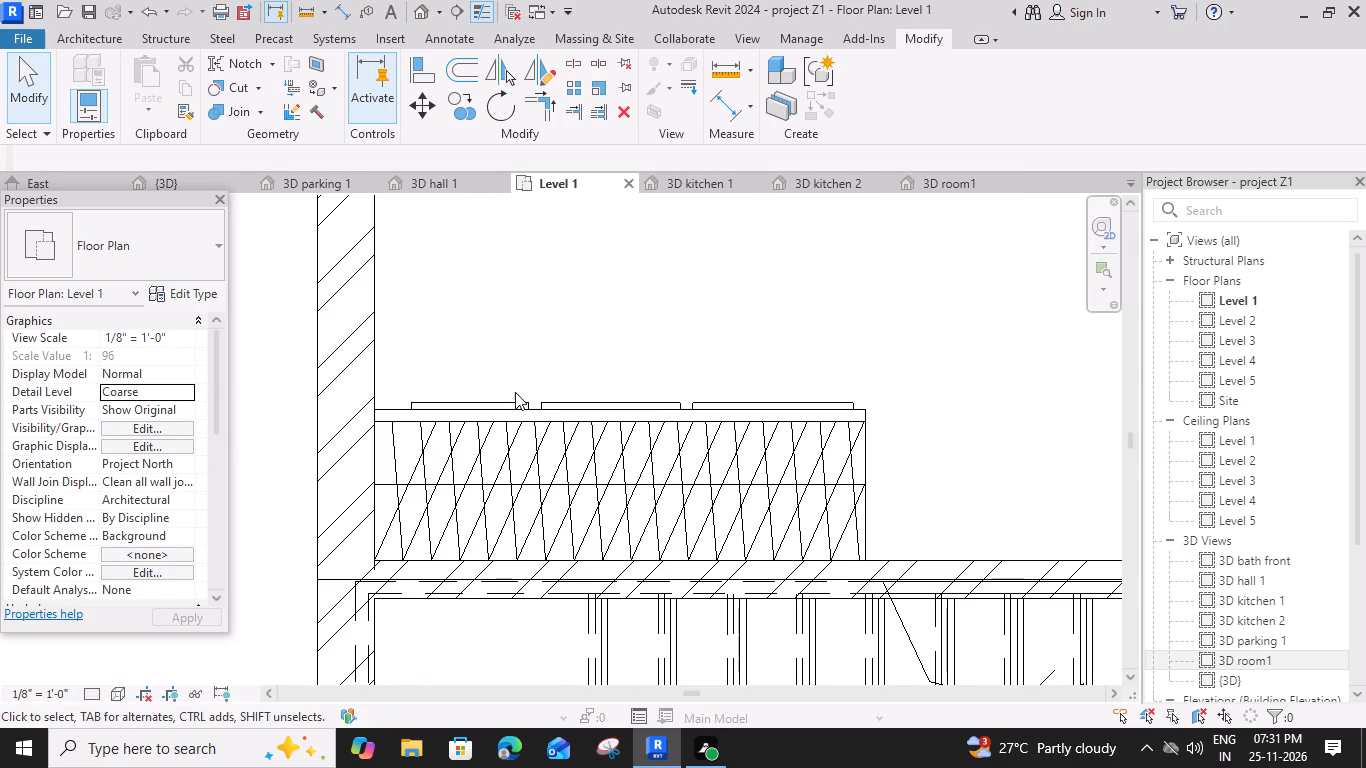
{"action": "scroll", "coordinate": [450, 413], "scroll_direction": "up", "scroll_amount": 4}
{"action": "left_click", "coordinate": [439, 394]}
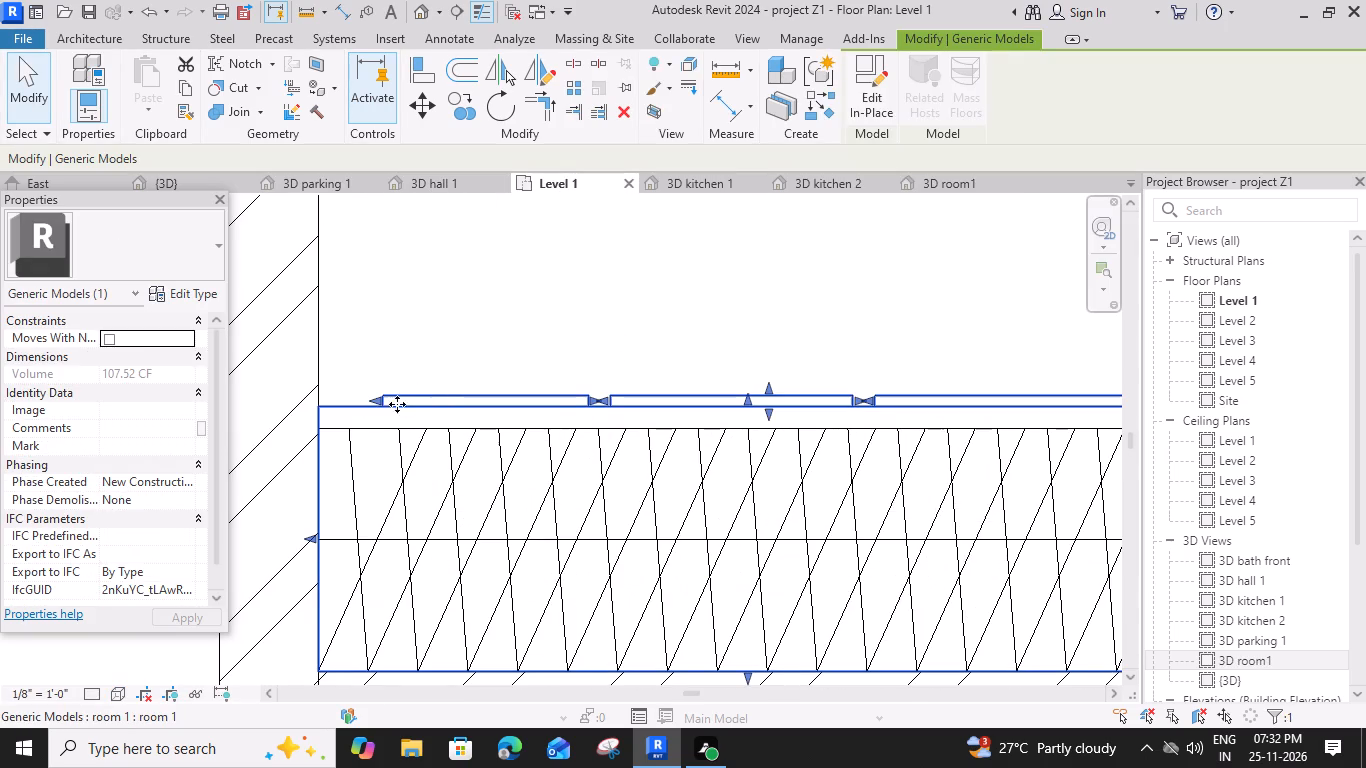
{"action": "scroll", "coordinate": [380, 403], "scroll_direction": "up", "scroll_amount": 4}
{"action": "left_click_drag", "start_coordinate": [381, 396], "coordinate": [337, 400]}
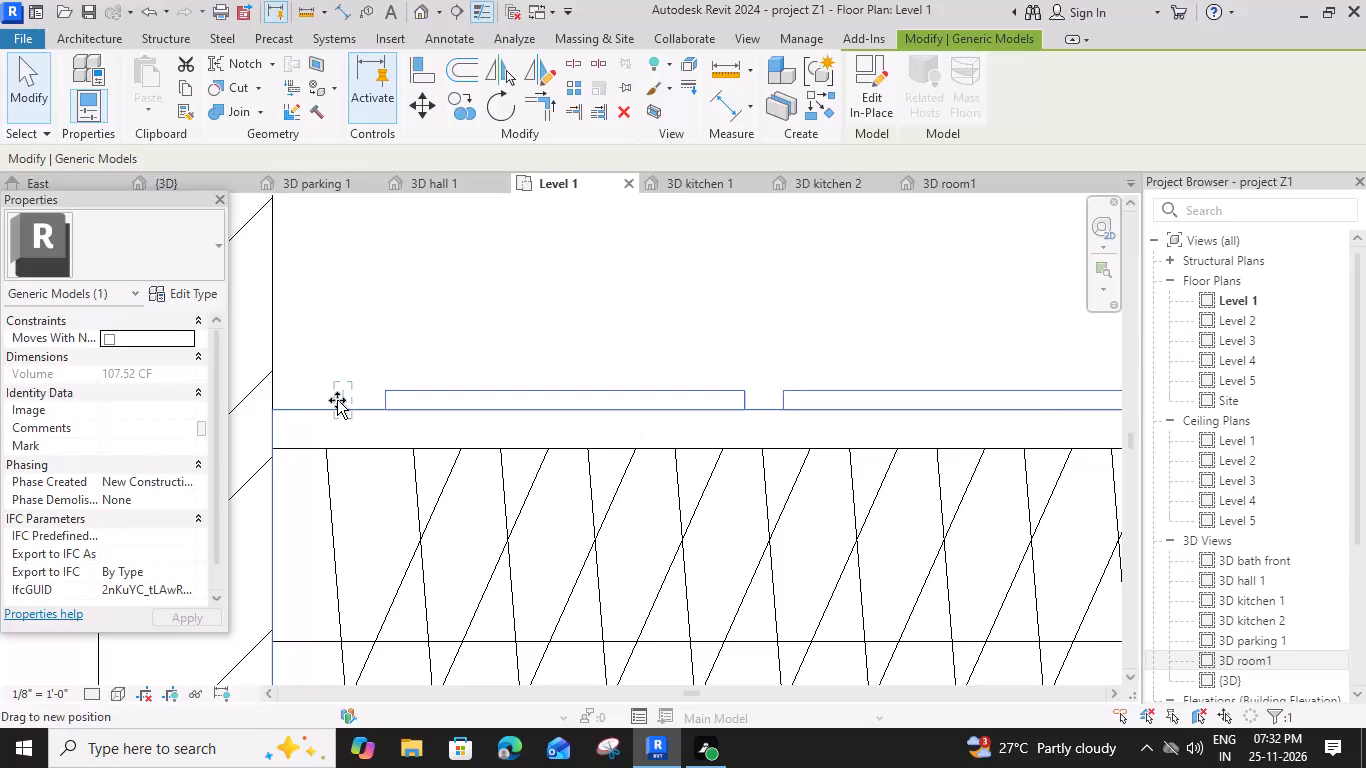
{"action": "left_click_drag", "start_coordinate": [337, 400], "coordinate": [334, 400]}
{"action": "scroll", "coordinate": [477, 384], "scroll_direction": "down", "scroll_amount": 3}
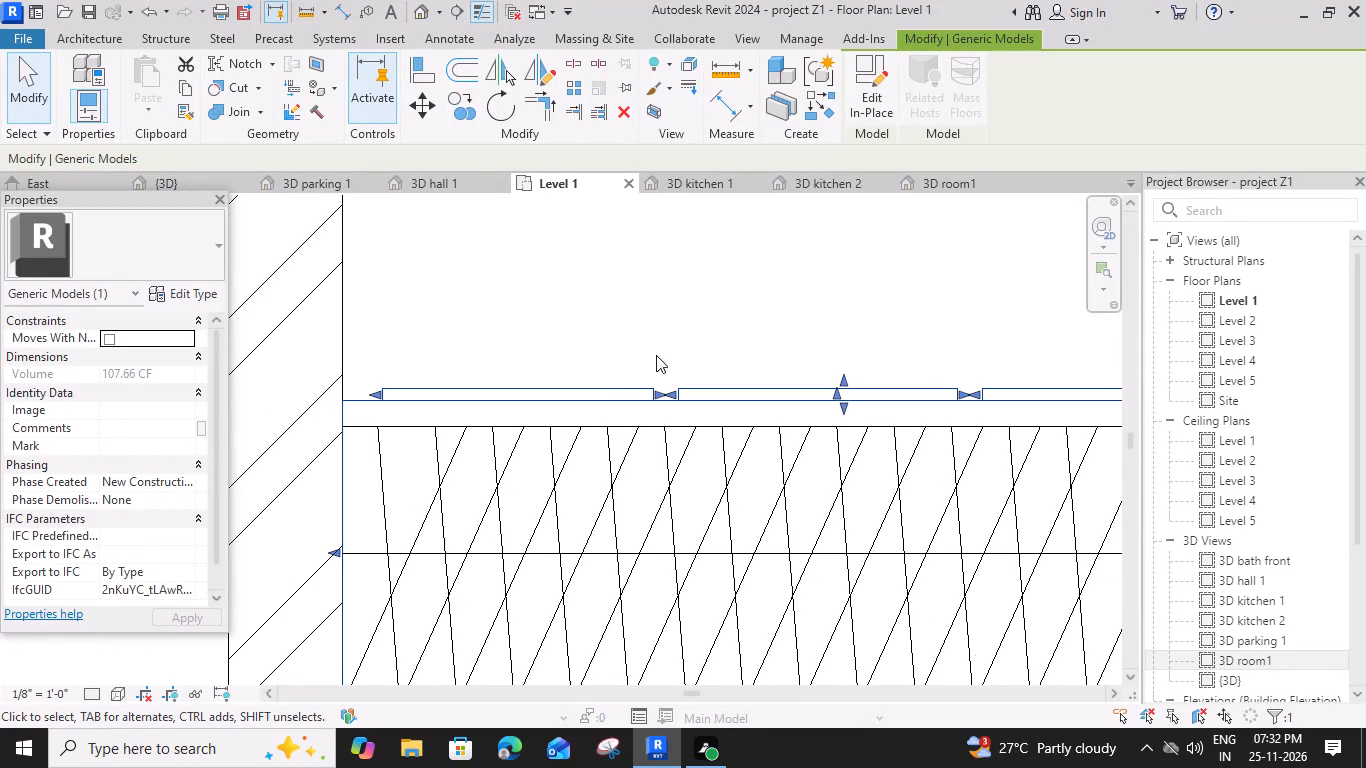
Pull the wall-side door panel's inner edge slightly toward the wall, away from the middle panel.
{"action": "scroll", "coordinate": [635, 387], "scroll_direction": "up", "scroll_amount": 3}
{"action": "left_click_drag", "start_coordinate": [669, 397], "coordinate": [656, 397]}
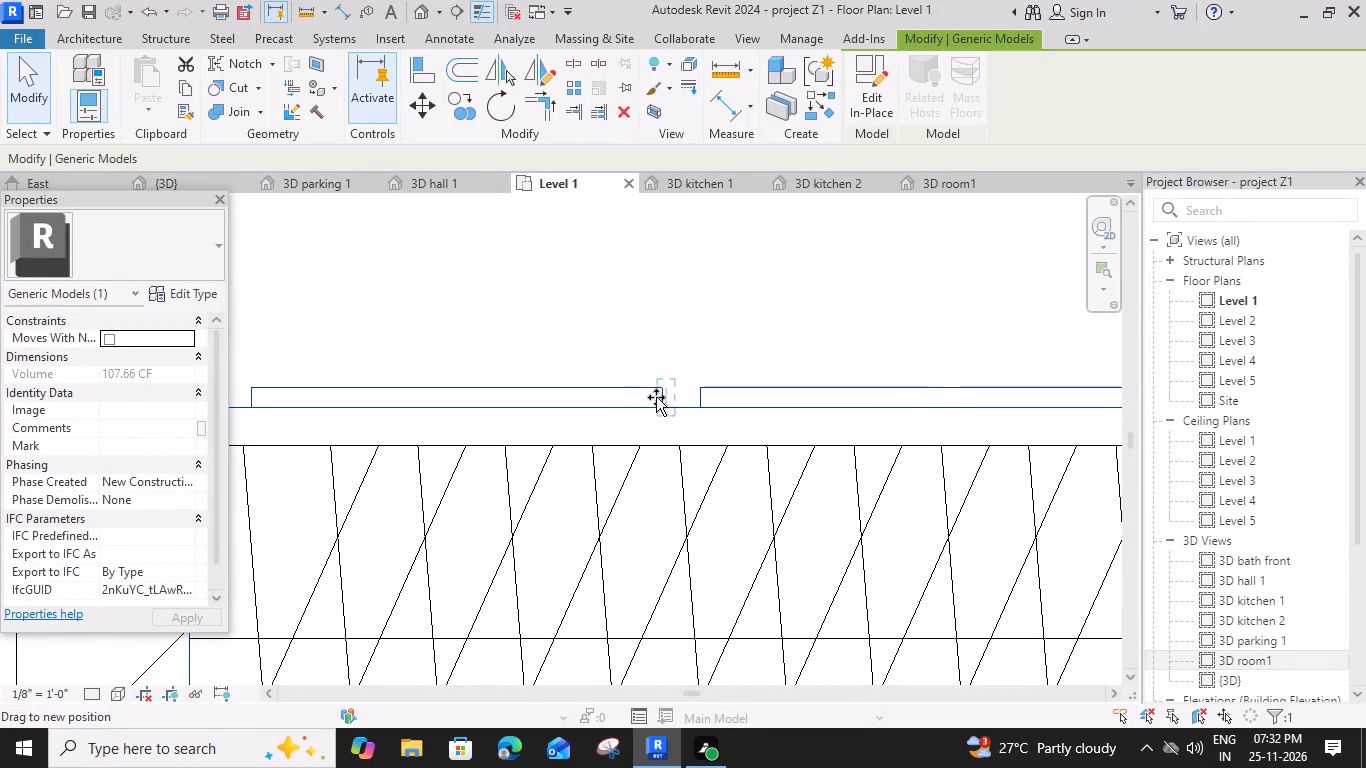
{"action": "left_click_drag", "start_coordinate": [656, 397], "coordinate": [652, 396]}
Stretch the wall-side door panel's outer edge further toward the side wall, leaving only a narrow gap.
{"action": "middle_click_drag", "start_coordinate": [508, 379], "coordinate": [652, 397]}
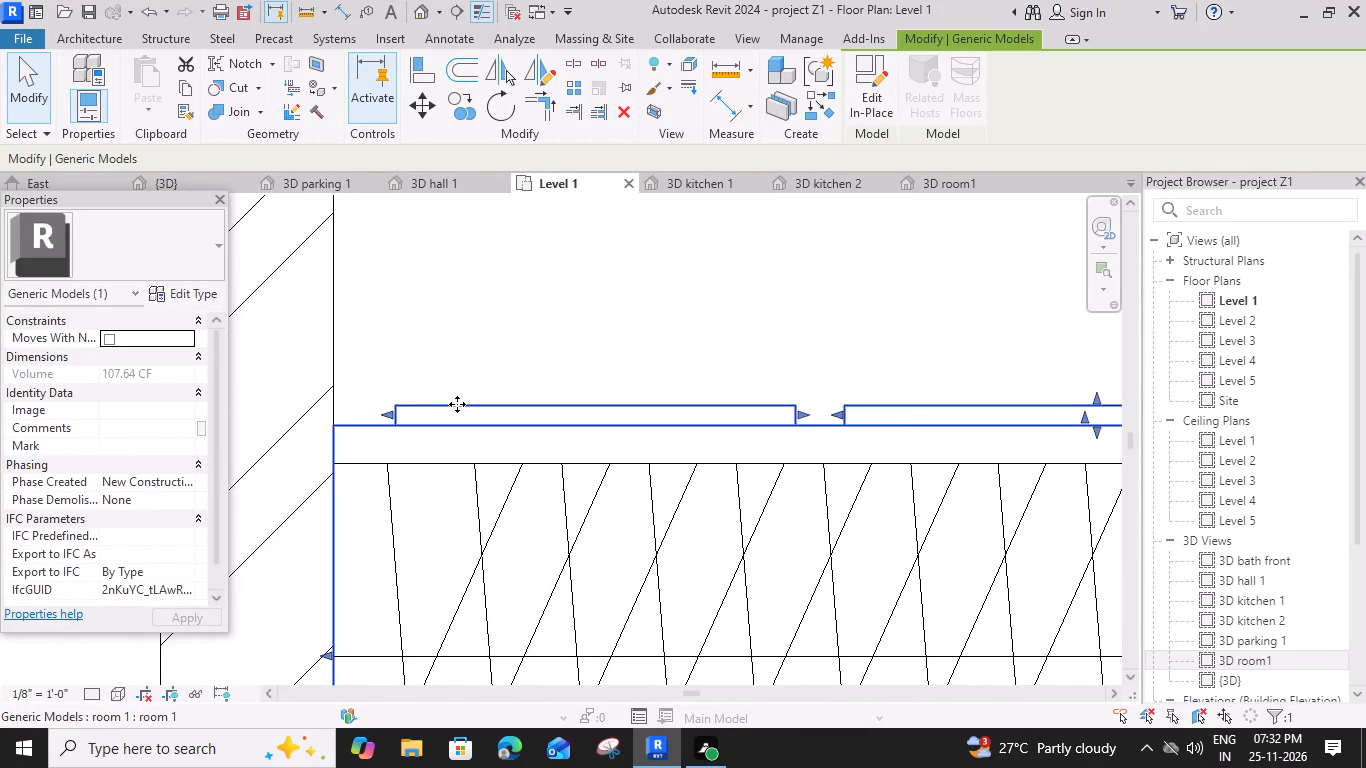
{"action": "scroll", "coordinate": [412, 413], "scroll_direction": "up", "scroll_amount": 5}
{"action": "left_click_drag", "start_coordinate": [376, 413], "coordinate": [314, 419]}
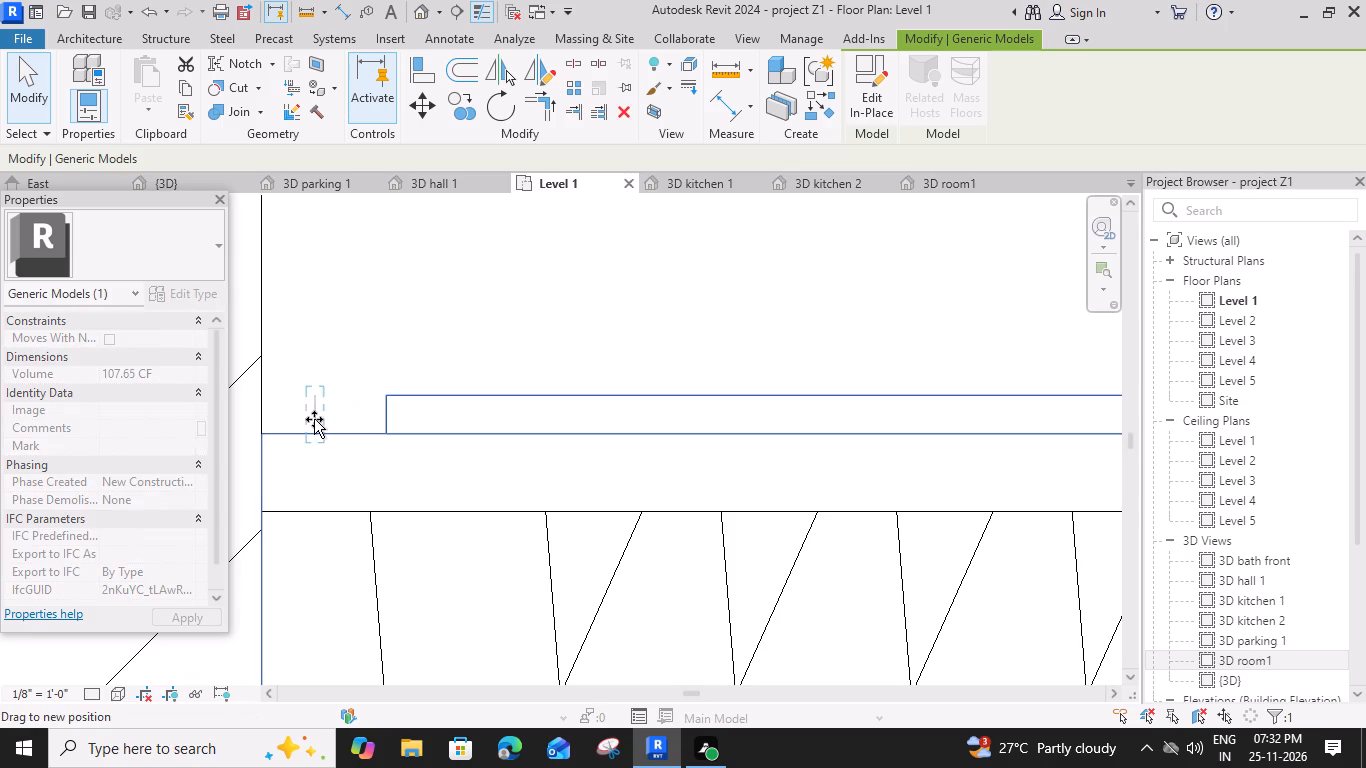
{"action": "left_click_drag", "start_coordinate": [314, 419], "coordinate": [311, 419]}
Pull the wall-side door panel's inner edge slightly further toward the side wall, away from the middle panel.
{"action": "scroll", "coordinate": [506, 420], "scroll_direction": "down", "scroll_amount": 4}
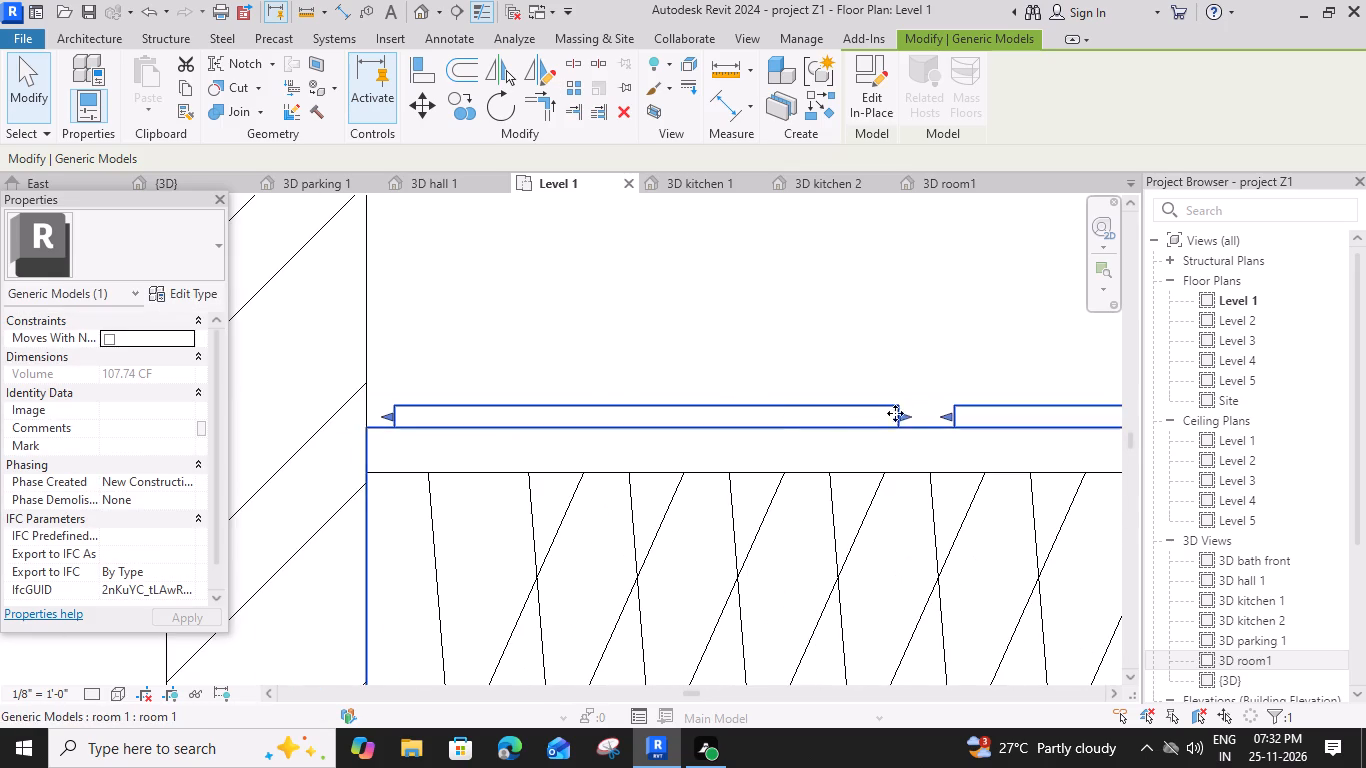
{"action": "middle_click_drag", "start_coordinate": [901, 417], "coordinate": [677, 433]}
{"action": "scroll", "coordinate": [678, 432], "scroll_direction": "up", "scroll_amount": 1}
{"action": "left_click_drag", "start_coordinate": [678, 432], "coordinate": [665, 431]}
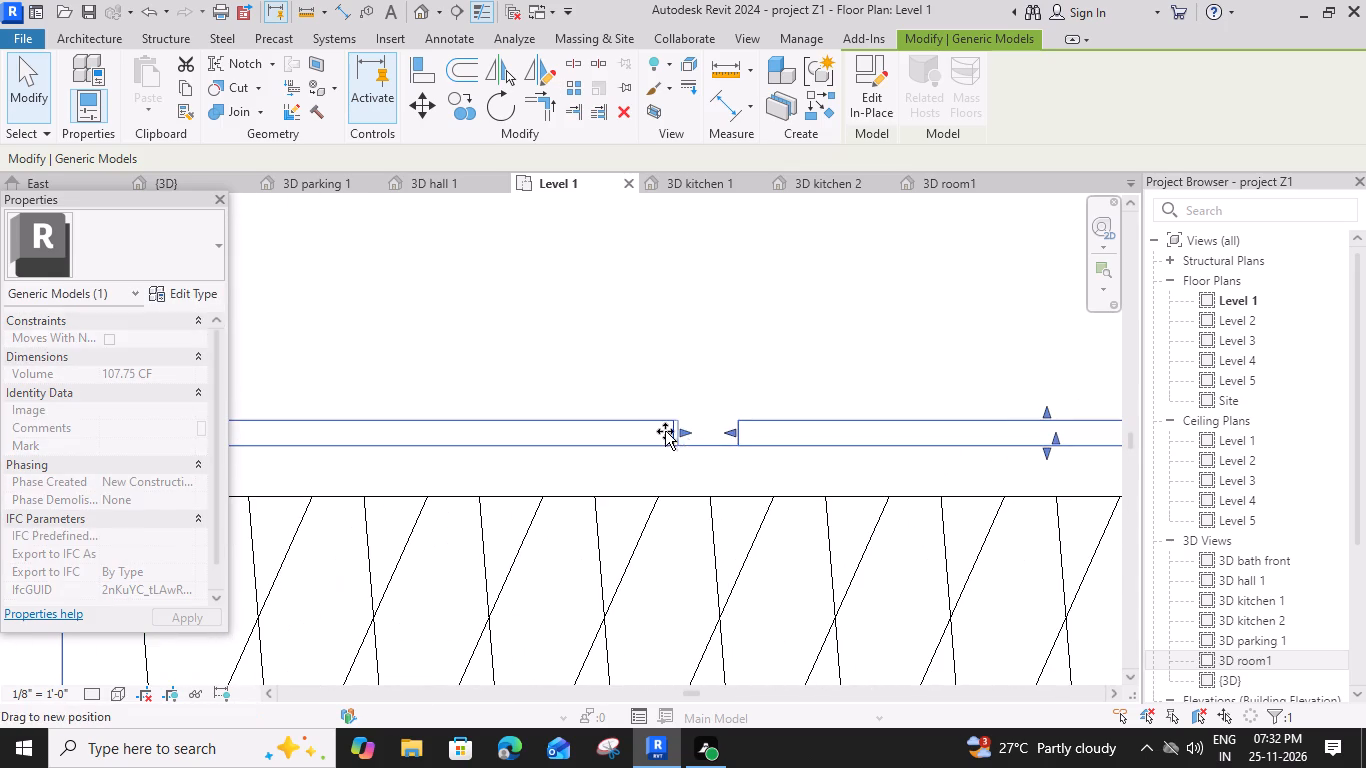
{"action": "left_click_drag", "start_coordinate": [665, 431], "coordinate": [654, 431]}
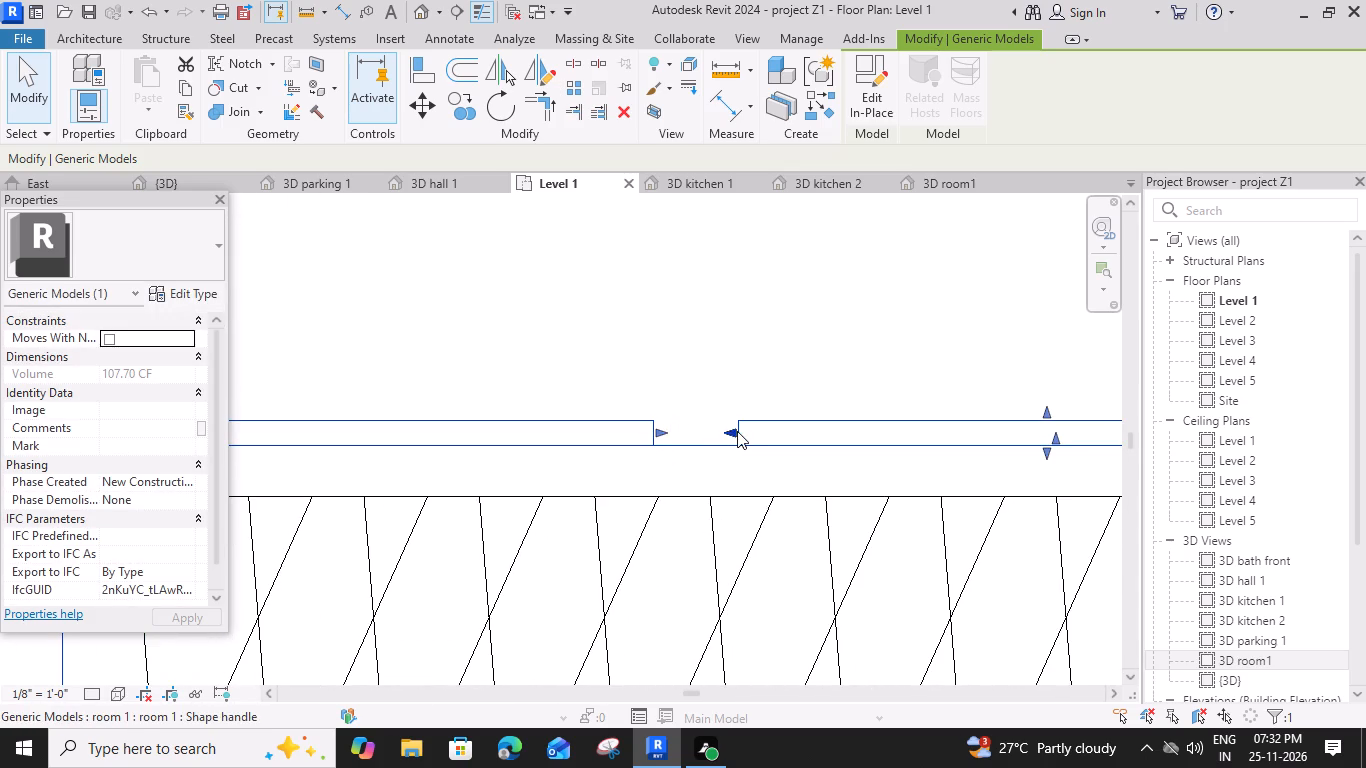
Stretch the middle door panel's near edge toward the wall-side panel to narrow the gap, and deselect the wardrobe.
{"action": "left_click_drag", "start_coordinate": [732, 431], "coordinate": [710, 434]}
{"action": "scroll", "coordinate": [648, 451], "scroll_direction": "down", "scroll_amount": 5}
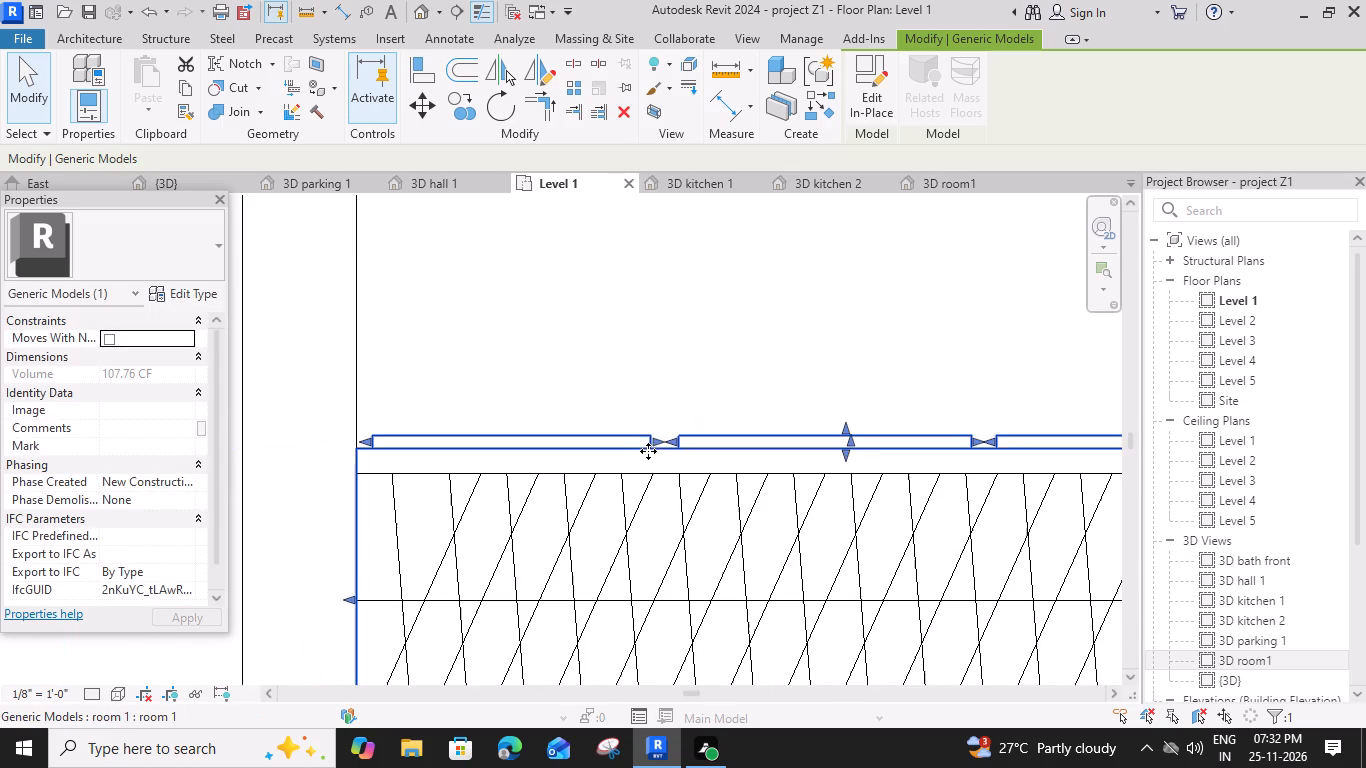
{"action": "scroll", "coordinate": [760, 471], "scroll_direction": "down", "scroll_amount": 4}
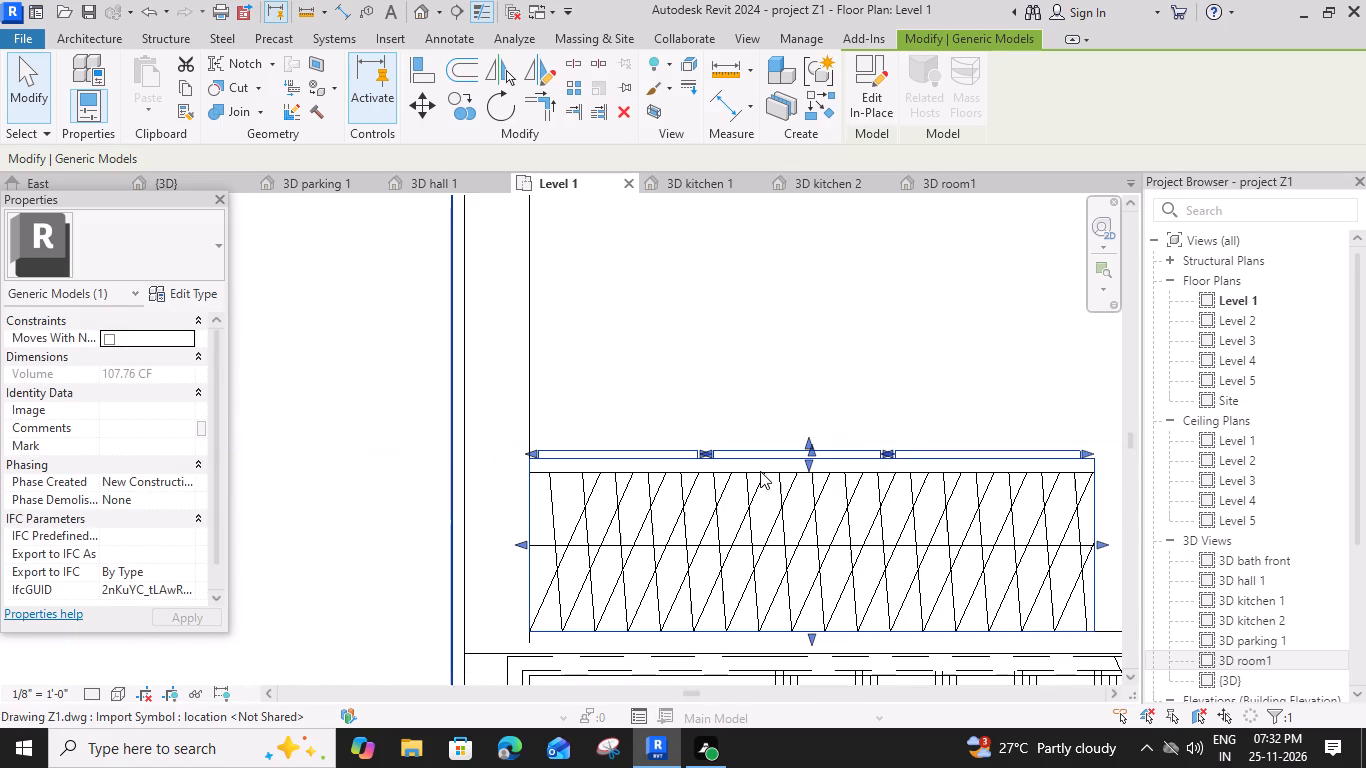
{"action": "middle_click_drag", "start_coordinate": [889, 476], "coordinate": [742, 482]}
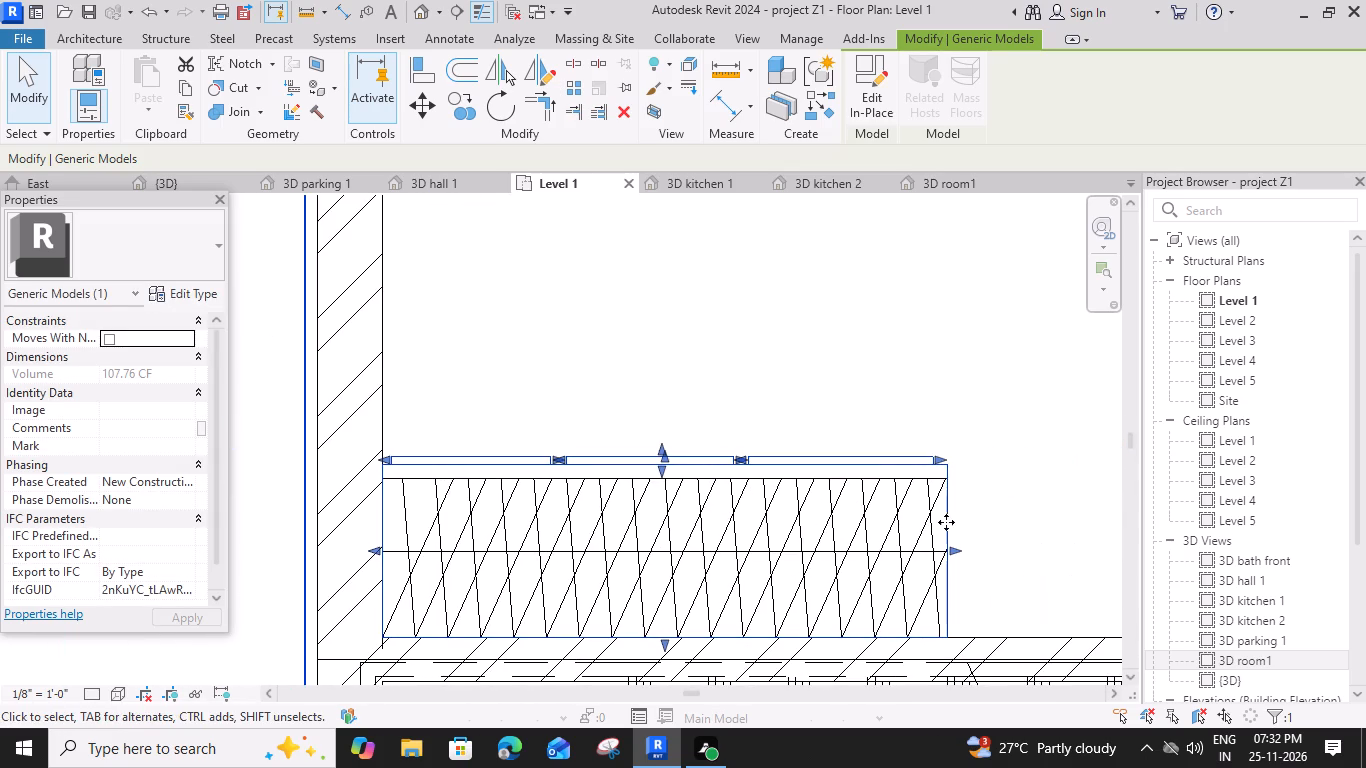
{"action": "scroll", "coordinate": [552, 462], "scroll_direction": "up", "scroll_amount": 1}
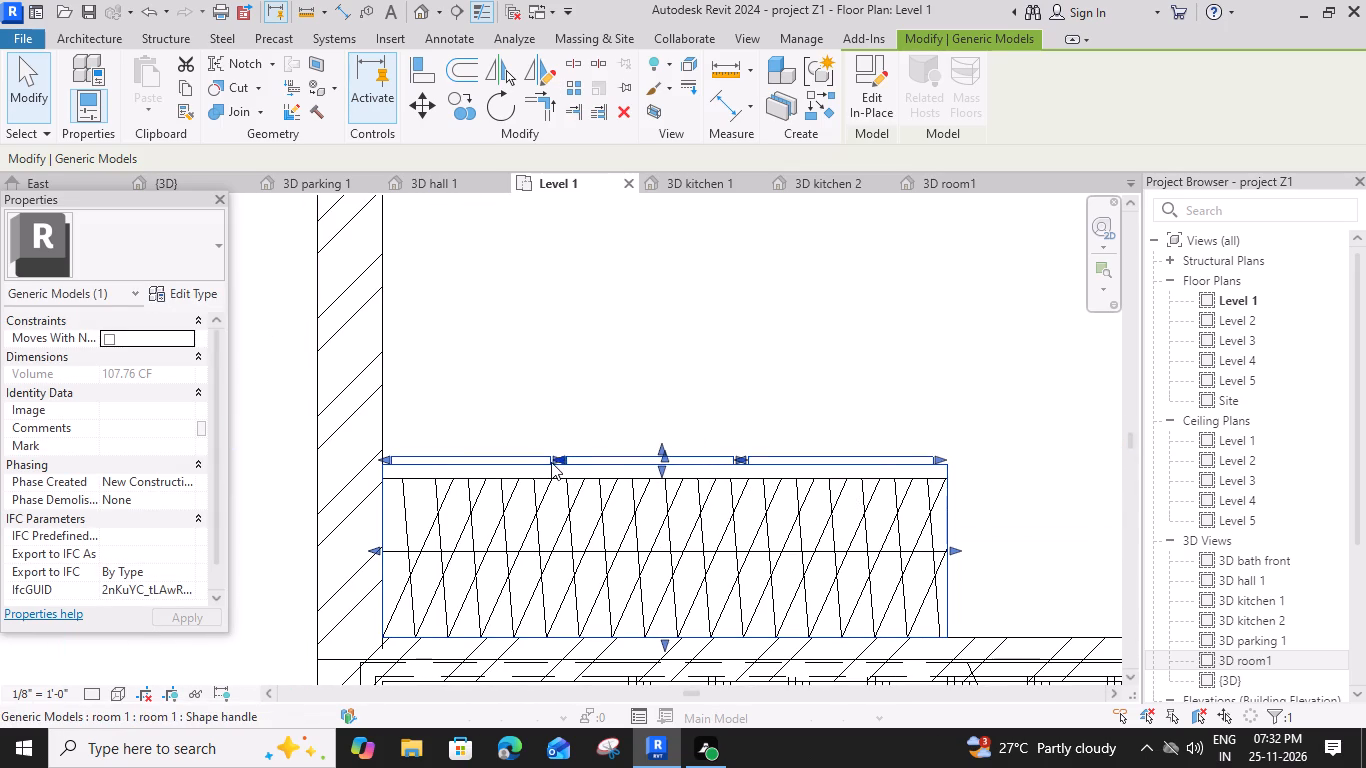
{"action": "scroll", "coordinate": [551, 462], "scroll_direction": "up", "scroll_amount": 3}
{"action": "scroll", "coordinate": [553, 468], "scroll_direction": "down", "scroll_amount": 4}
{"action": "scroll", "coordinate": [847, 415], "scroll_direction": "down", "scroll_amount": 5}
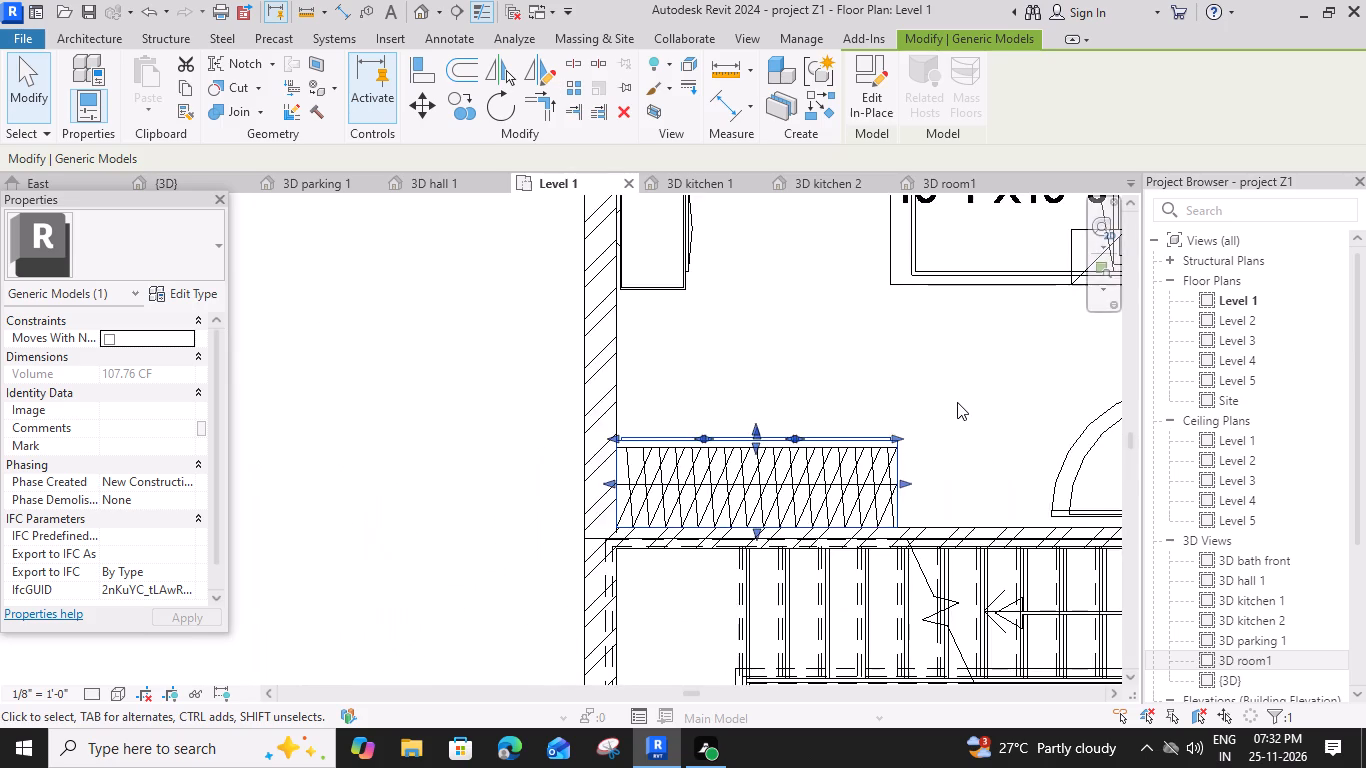
{"action": "scroll", "coordinate": [958, 402], "scroll_direction": "down", "scroll_amount": 4}
{"action": "key", "text": "Escape"}
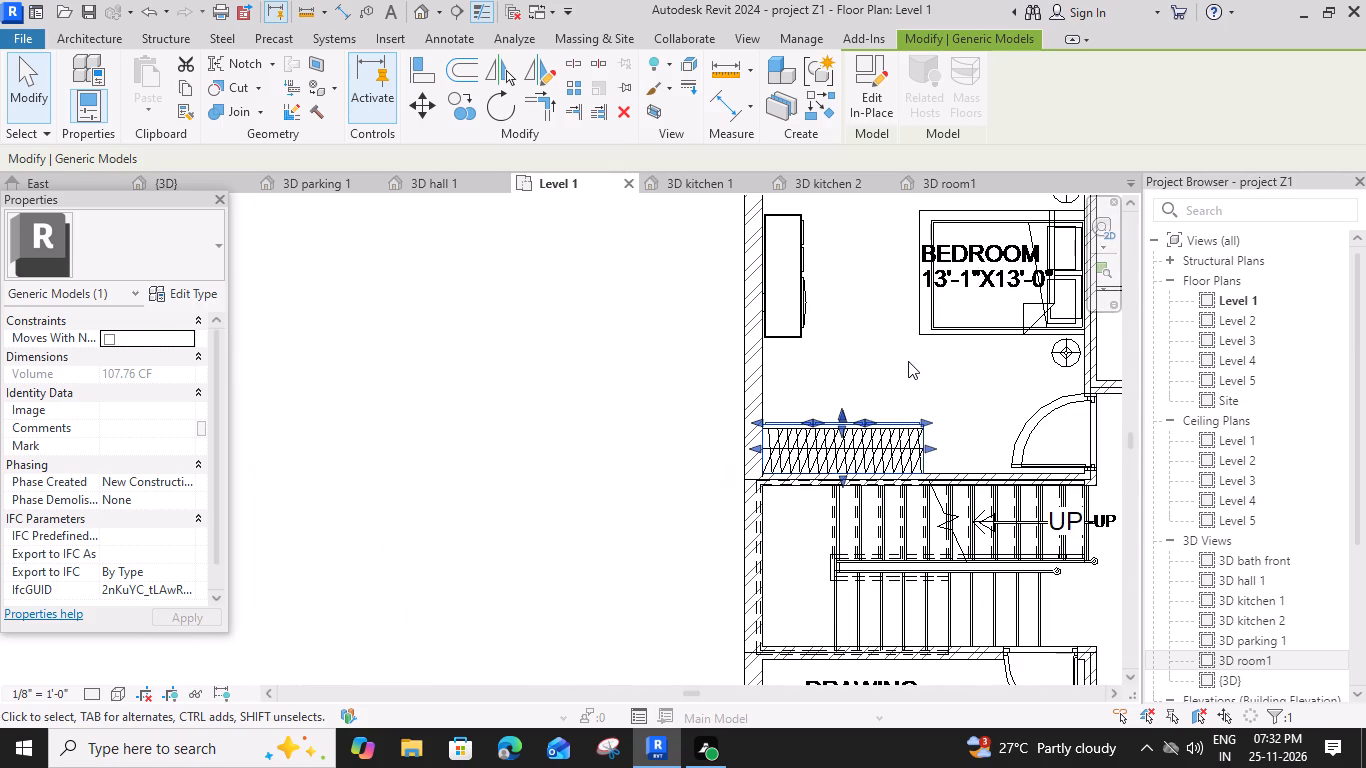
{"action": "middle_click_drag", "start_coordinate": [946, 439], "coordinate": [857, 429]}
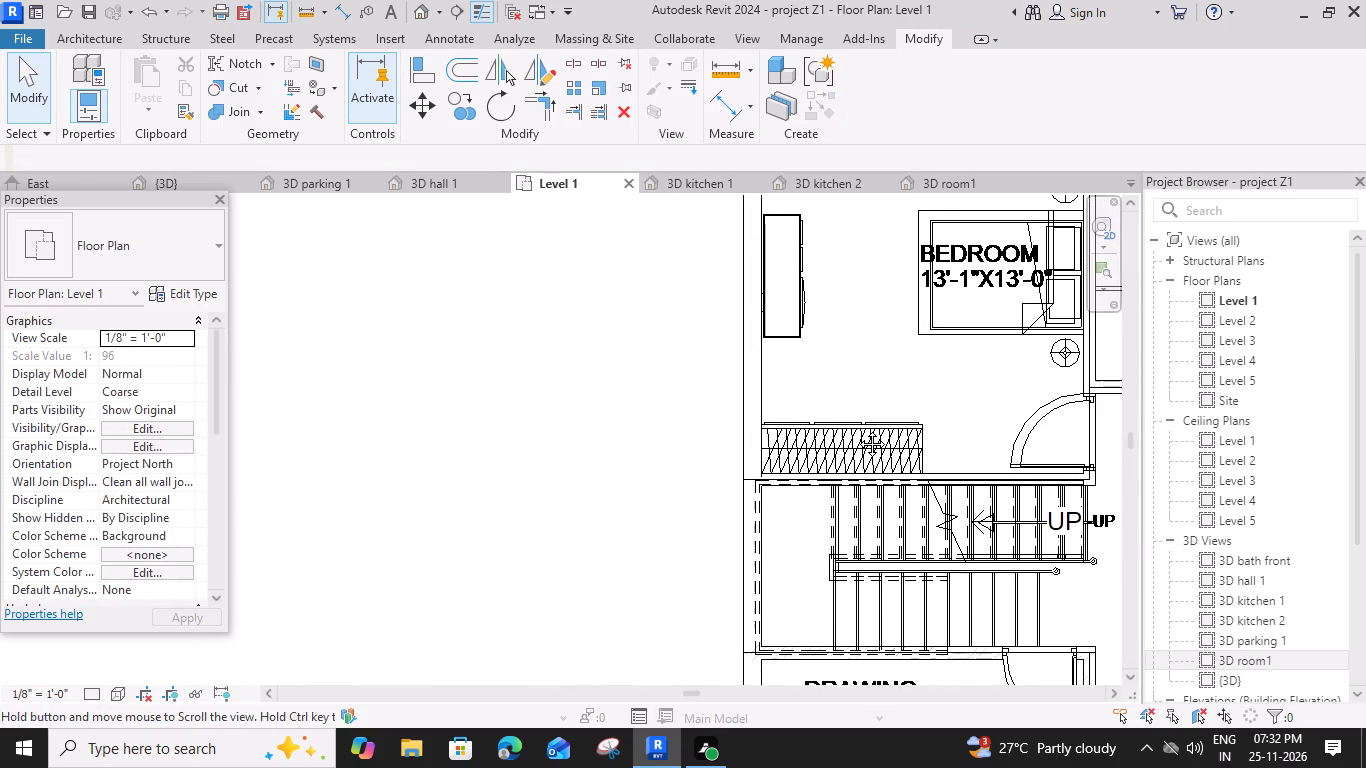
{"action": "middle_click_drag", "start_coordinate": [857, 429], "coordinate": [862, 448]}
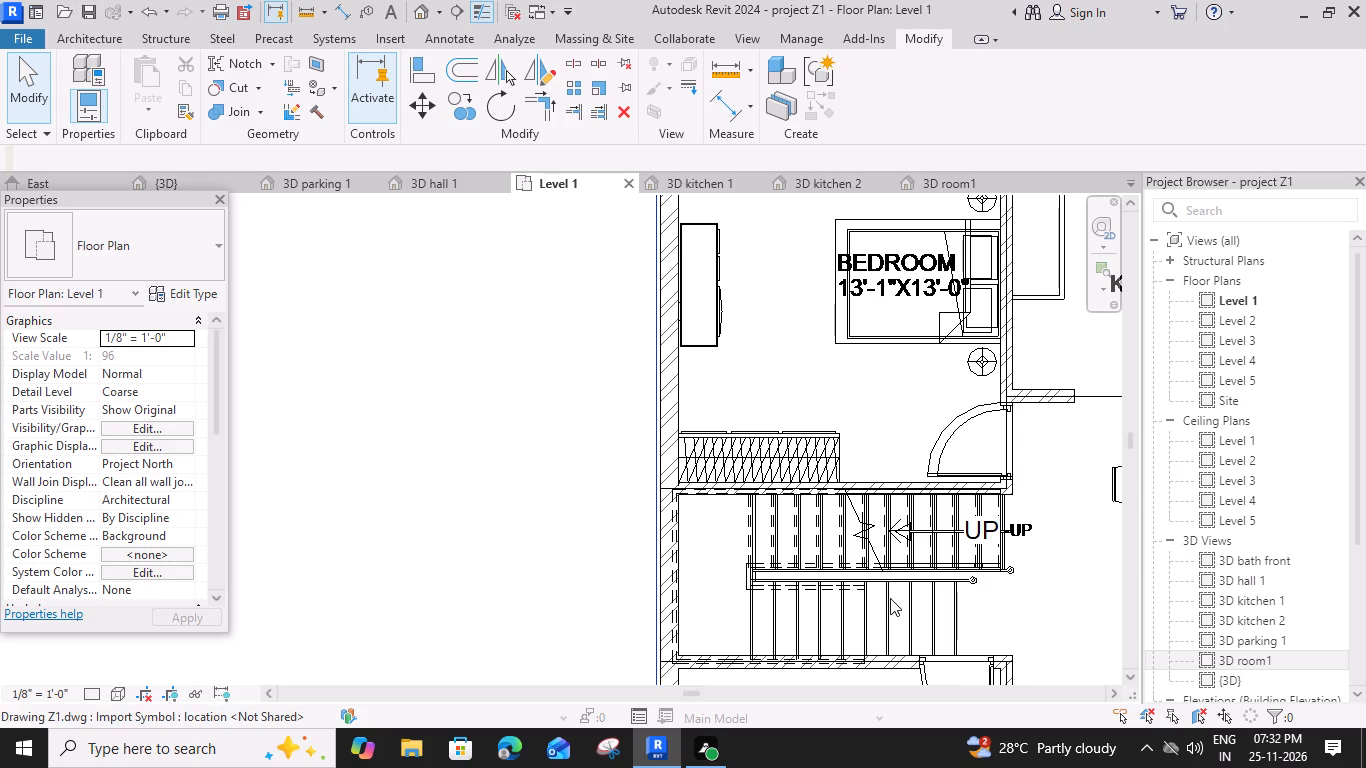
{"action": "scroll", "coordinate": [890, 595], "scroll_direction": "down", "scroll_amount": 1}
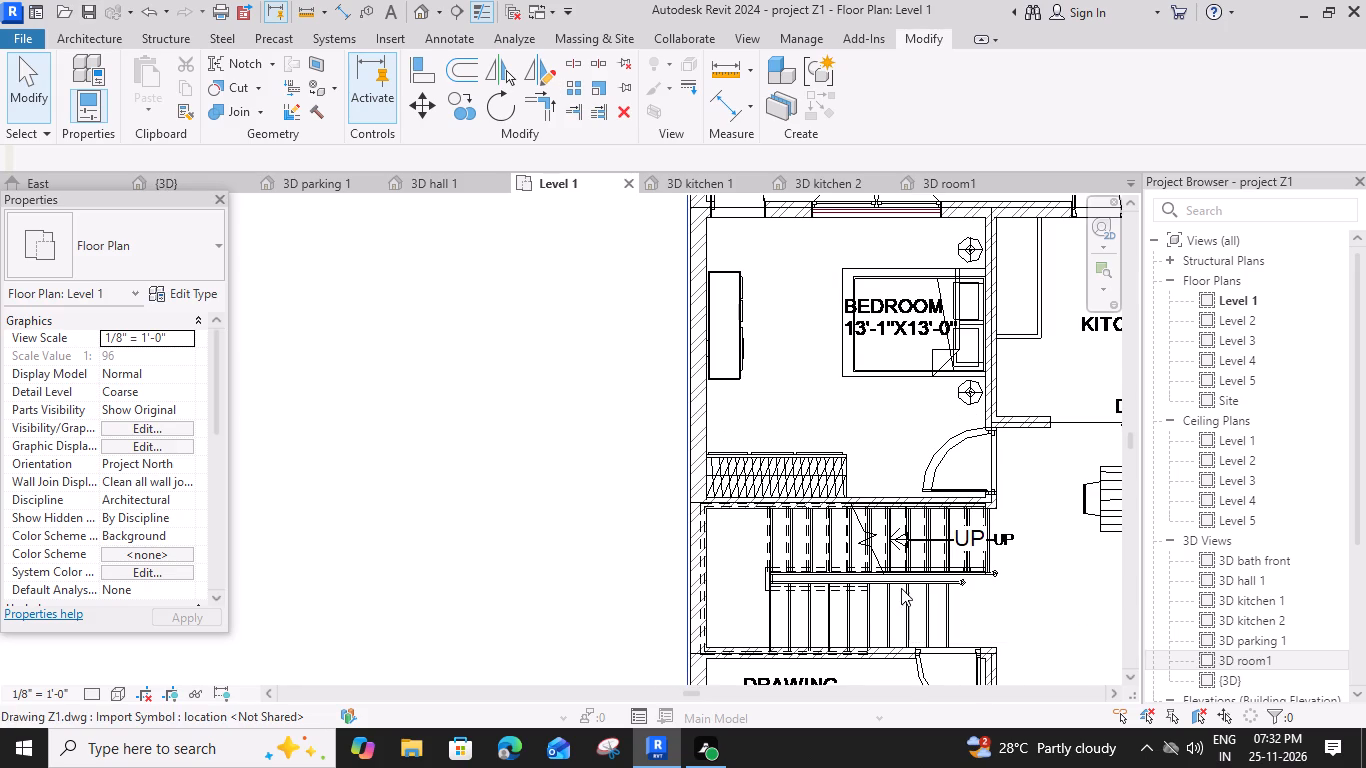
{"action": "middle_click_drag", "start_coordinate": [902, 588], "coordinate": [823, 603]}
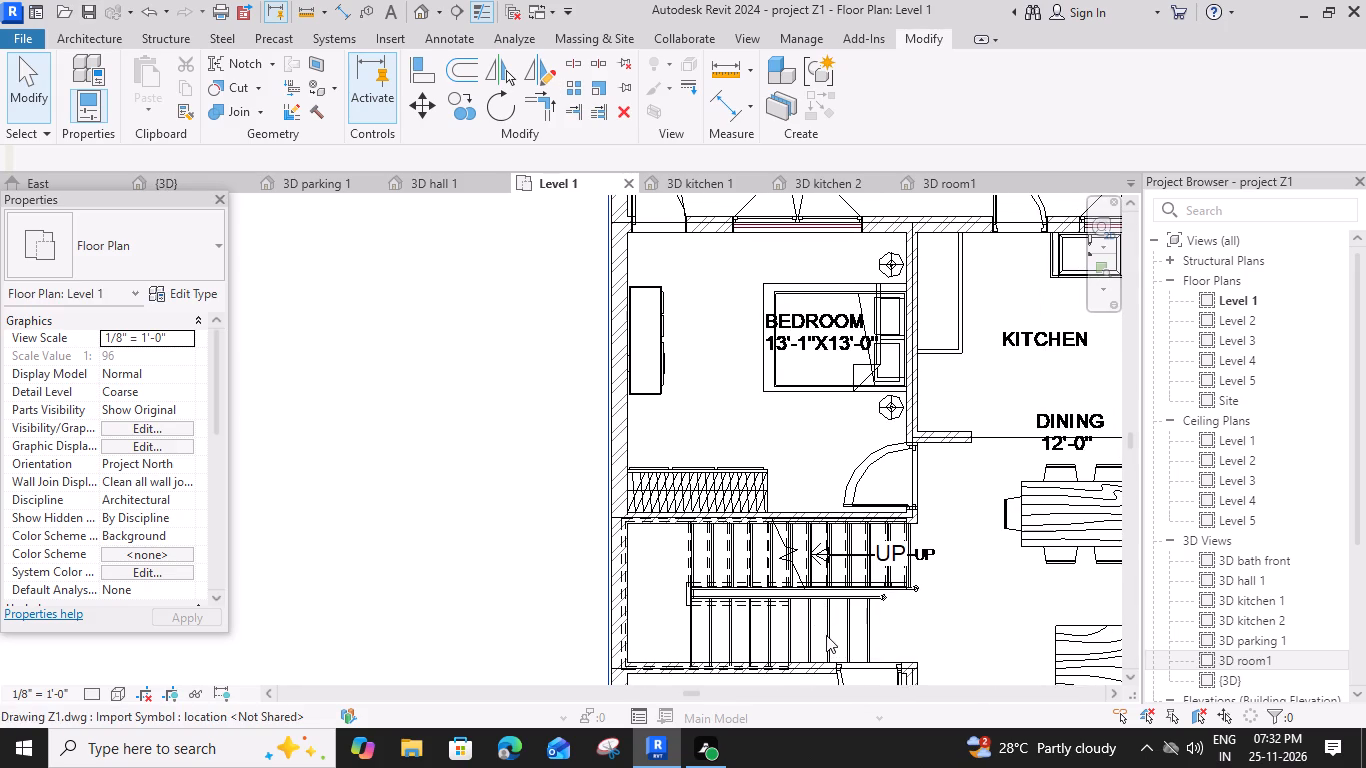
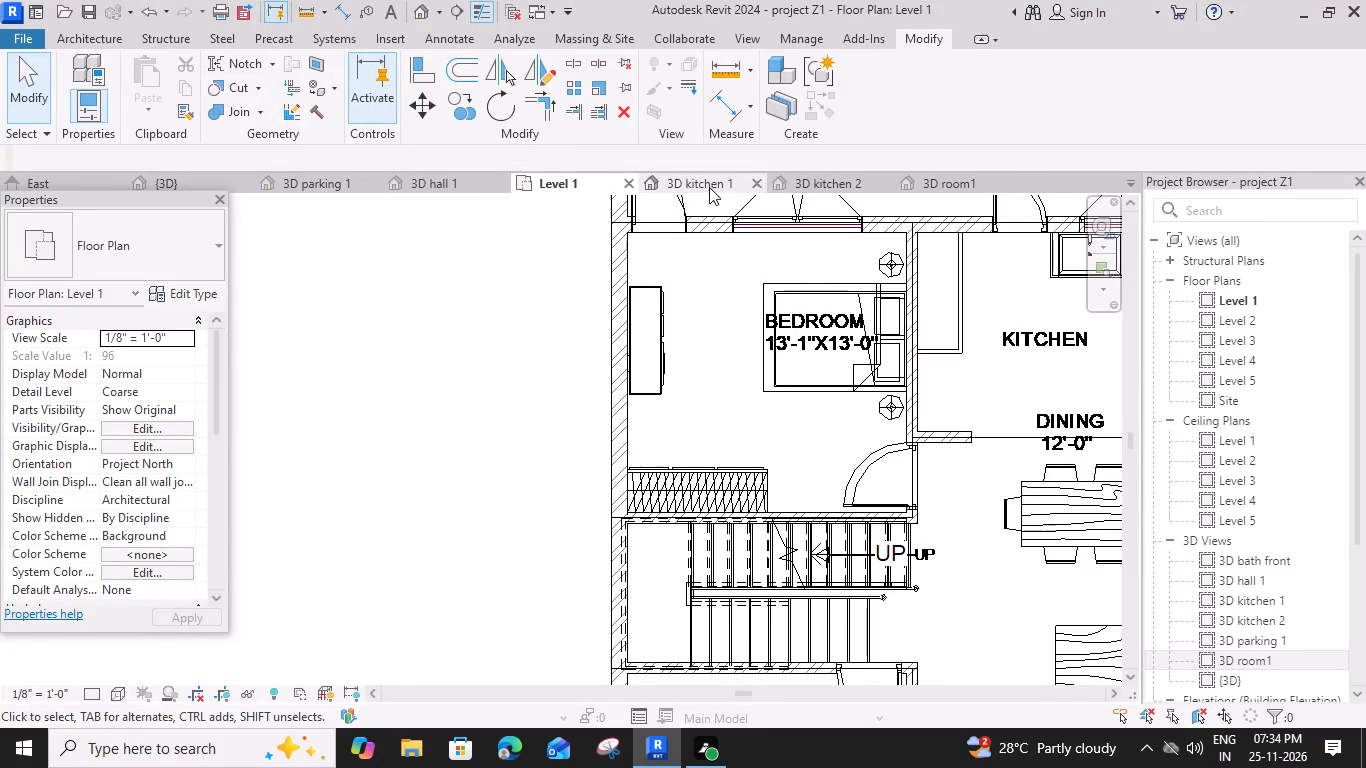
Open the 3D room1 camera view of the bedroom.
{"action": "left_click", "coordinate": [836, 178]}
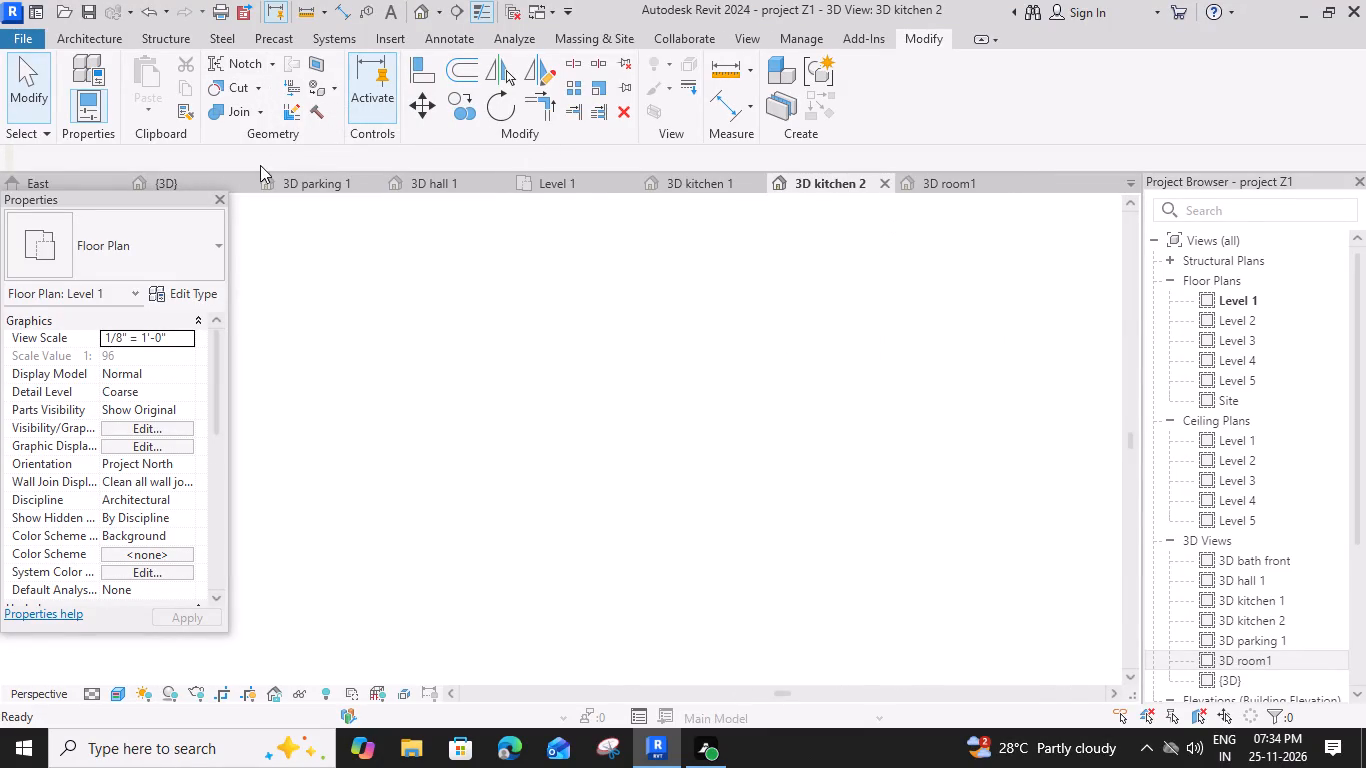
{"action": "left_click", "coordinate": [947, 184]}
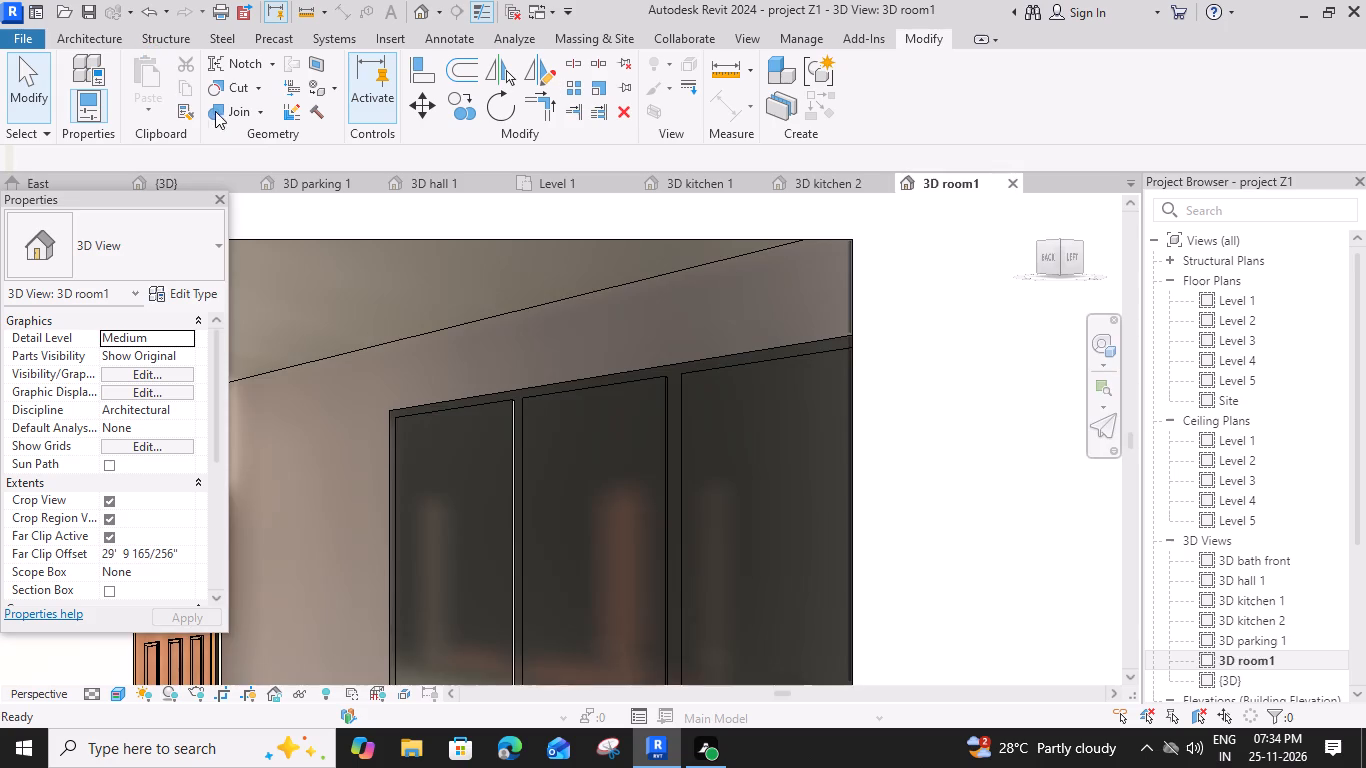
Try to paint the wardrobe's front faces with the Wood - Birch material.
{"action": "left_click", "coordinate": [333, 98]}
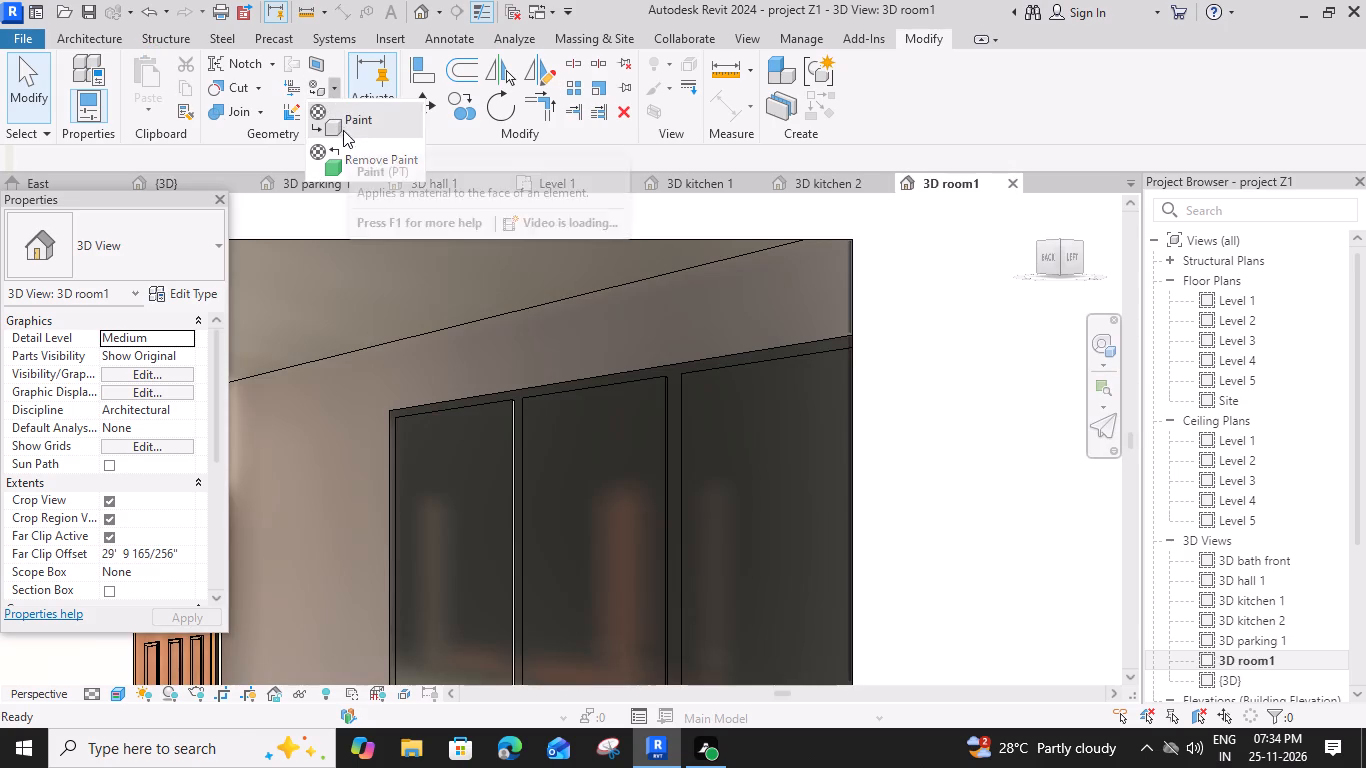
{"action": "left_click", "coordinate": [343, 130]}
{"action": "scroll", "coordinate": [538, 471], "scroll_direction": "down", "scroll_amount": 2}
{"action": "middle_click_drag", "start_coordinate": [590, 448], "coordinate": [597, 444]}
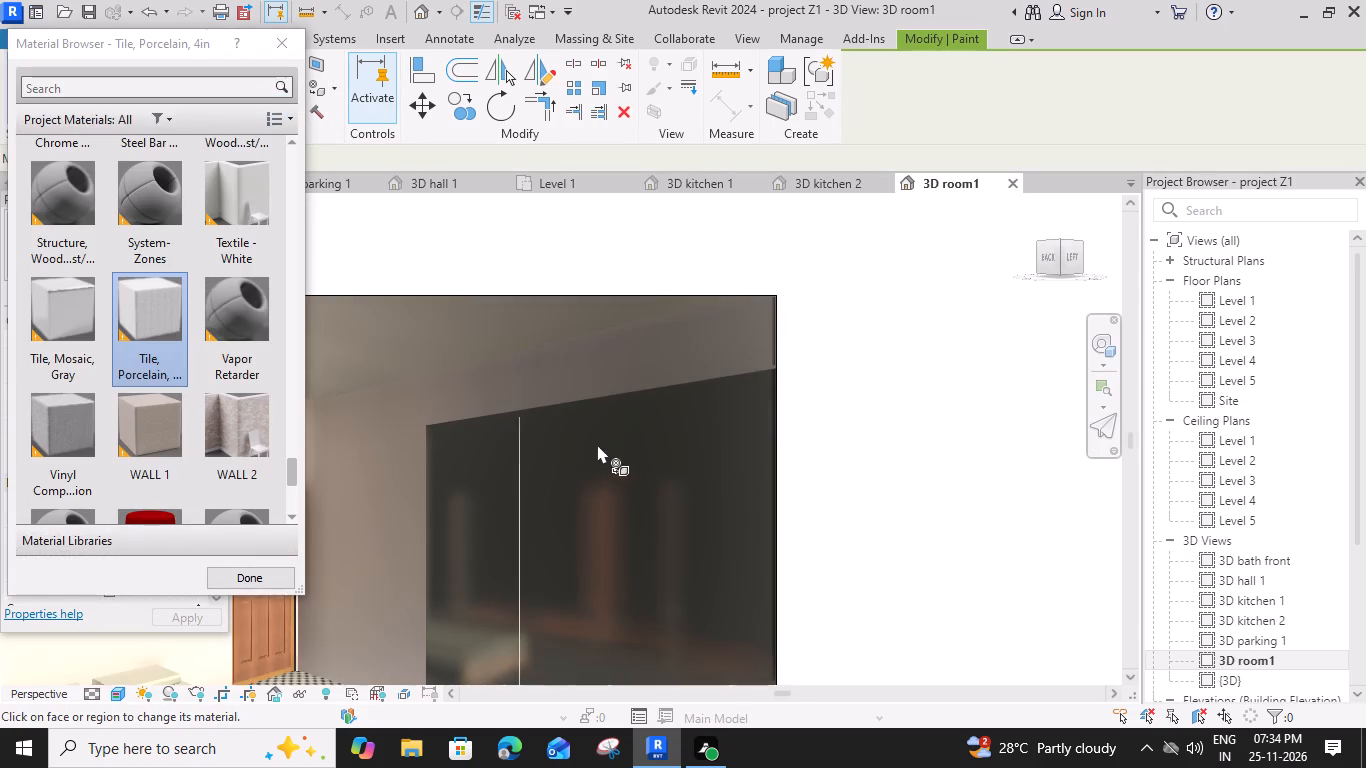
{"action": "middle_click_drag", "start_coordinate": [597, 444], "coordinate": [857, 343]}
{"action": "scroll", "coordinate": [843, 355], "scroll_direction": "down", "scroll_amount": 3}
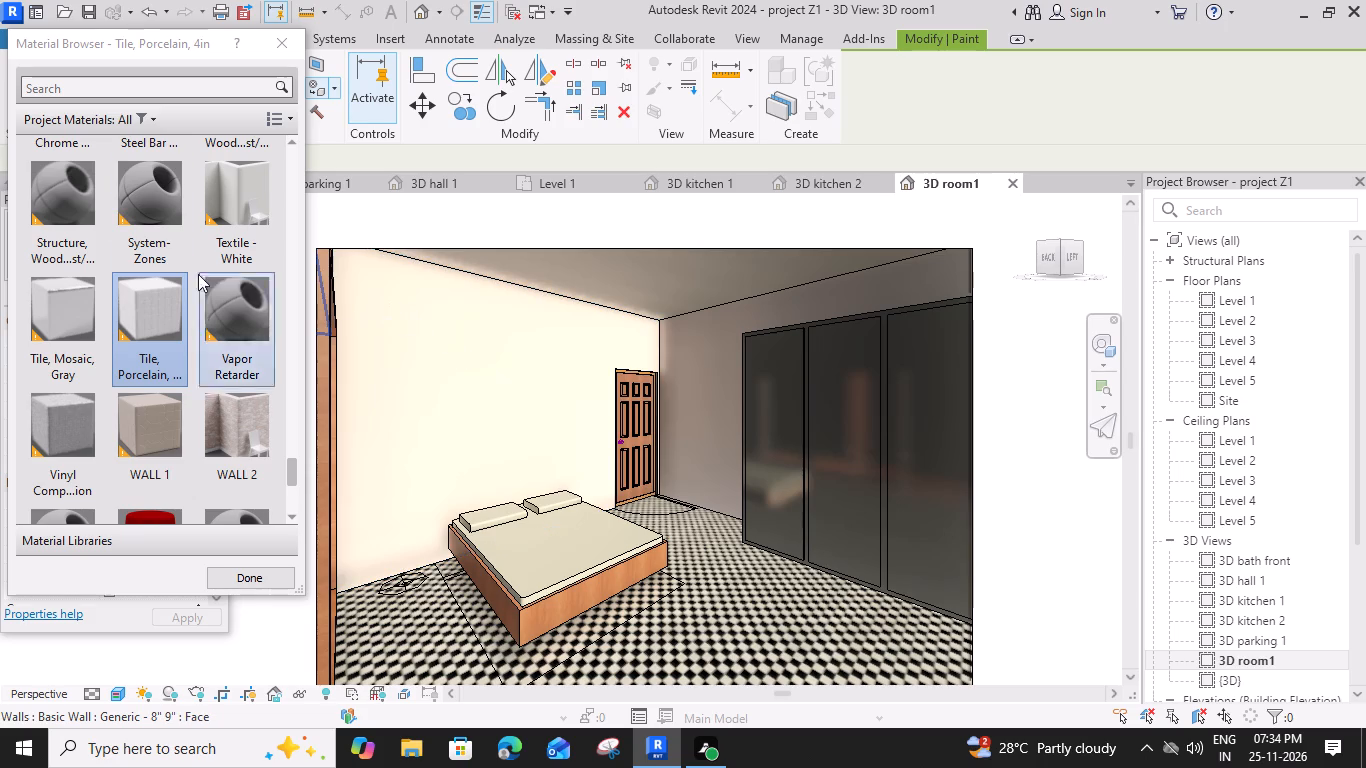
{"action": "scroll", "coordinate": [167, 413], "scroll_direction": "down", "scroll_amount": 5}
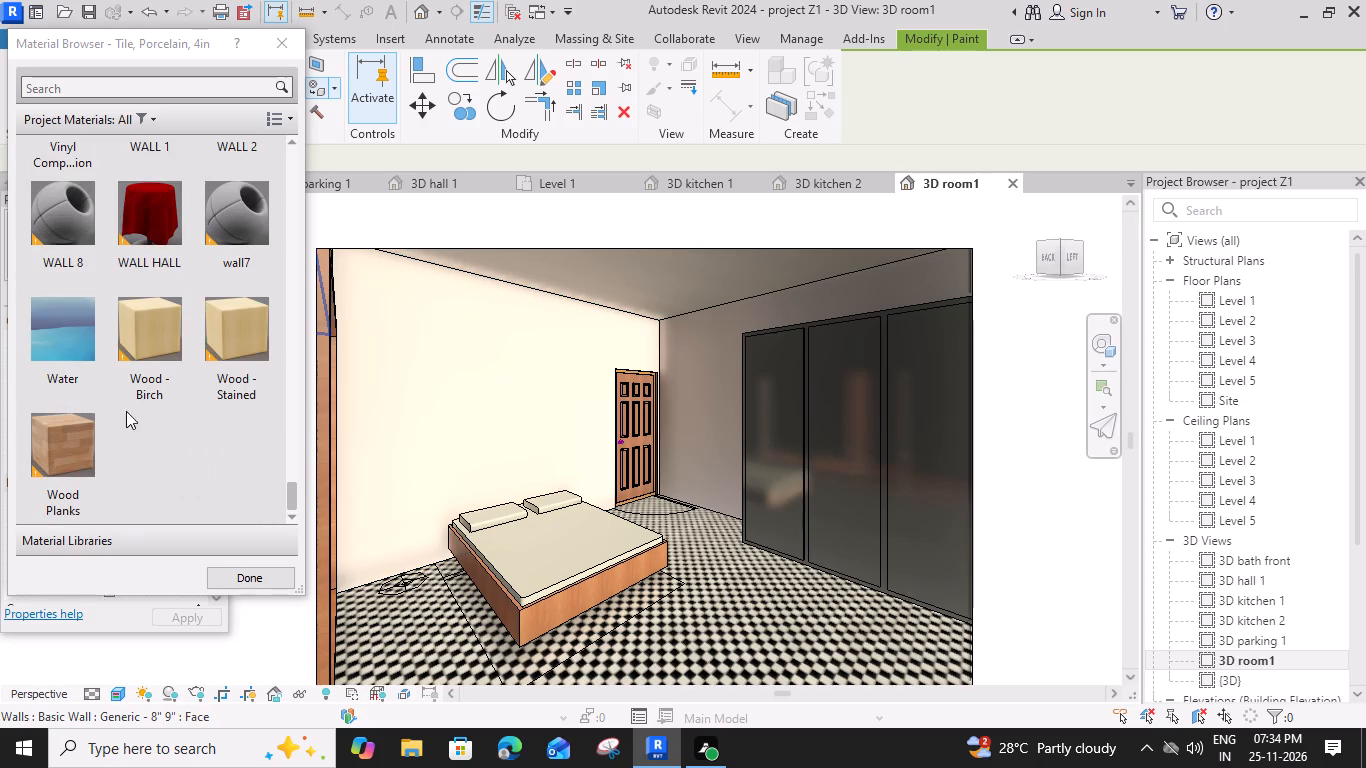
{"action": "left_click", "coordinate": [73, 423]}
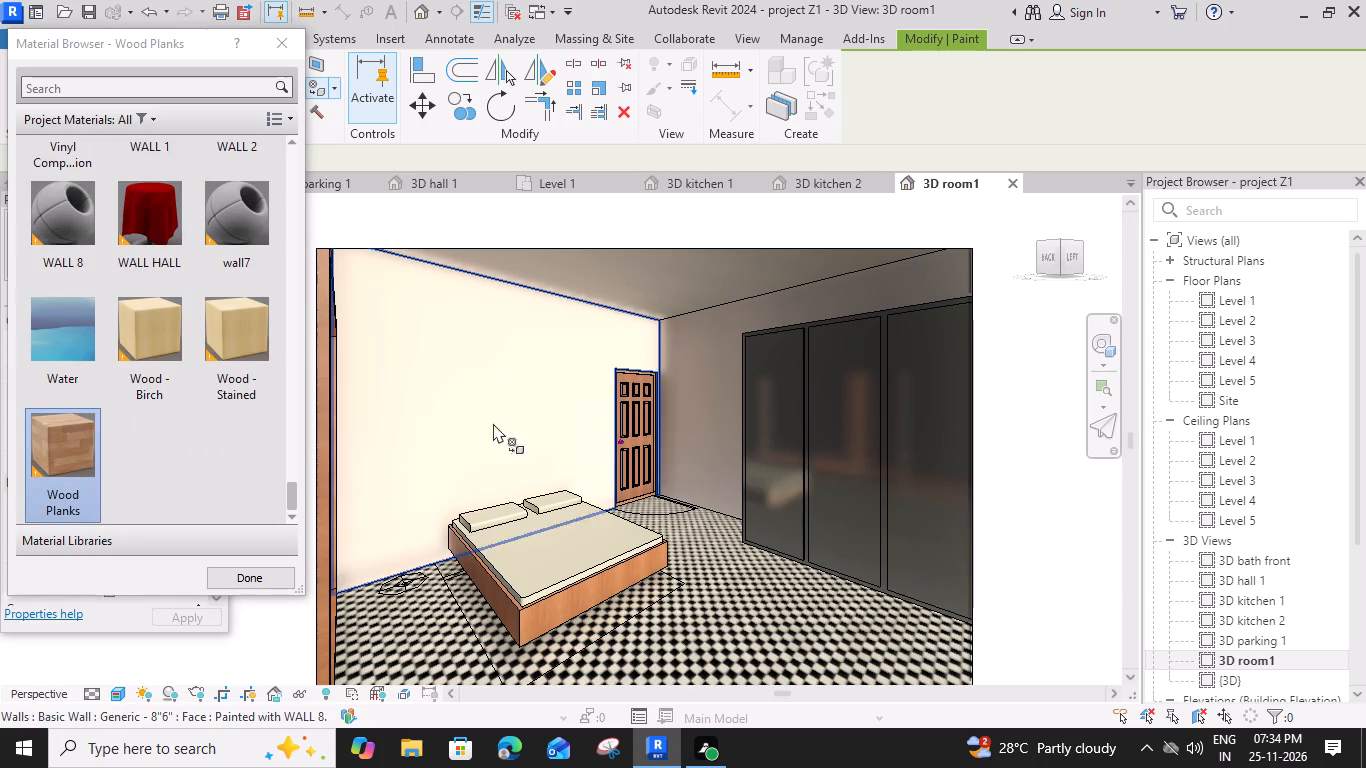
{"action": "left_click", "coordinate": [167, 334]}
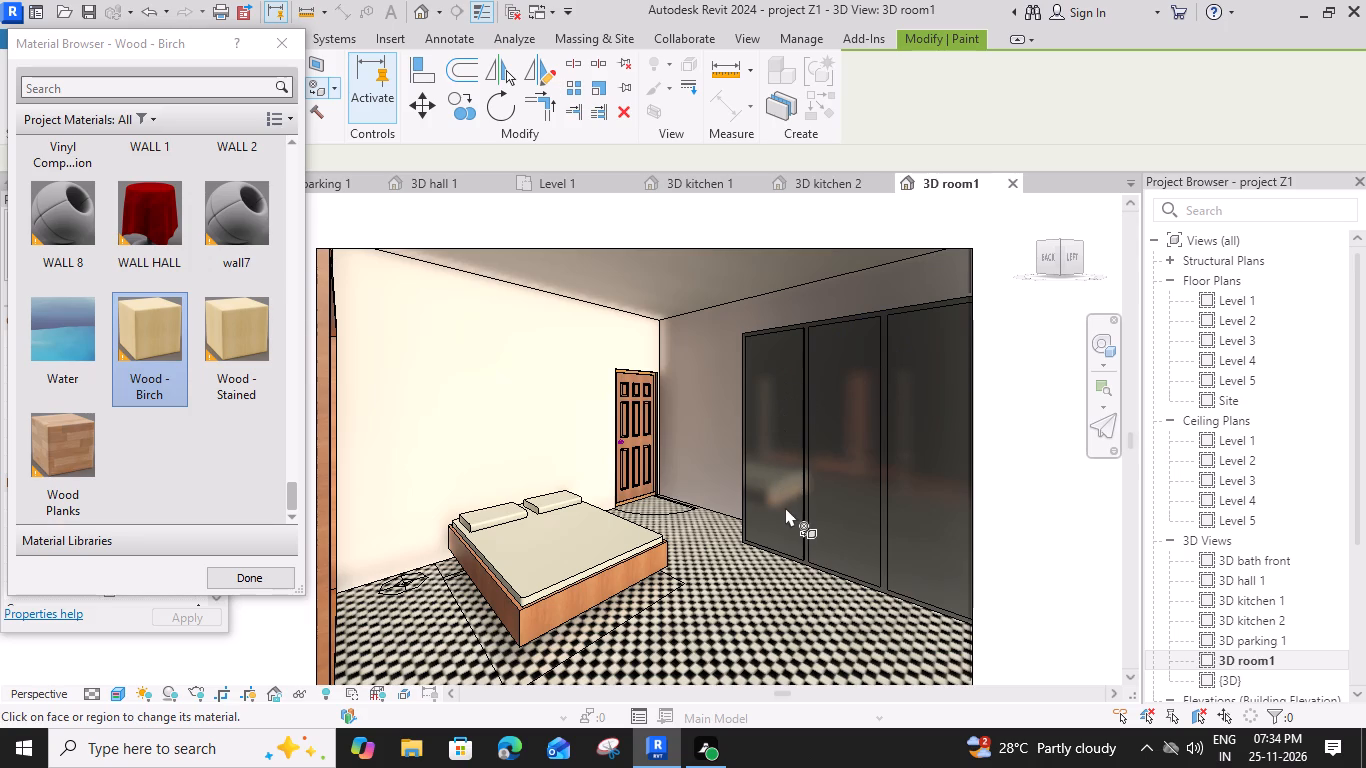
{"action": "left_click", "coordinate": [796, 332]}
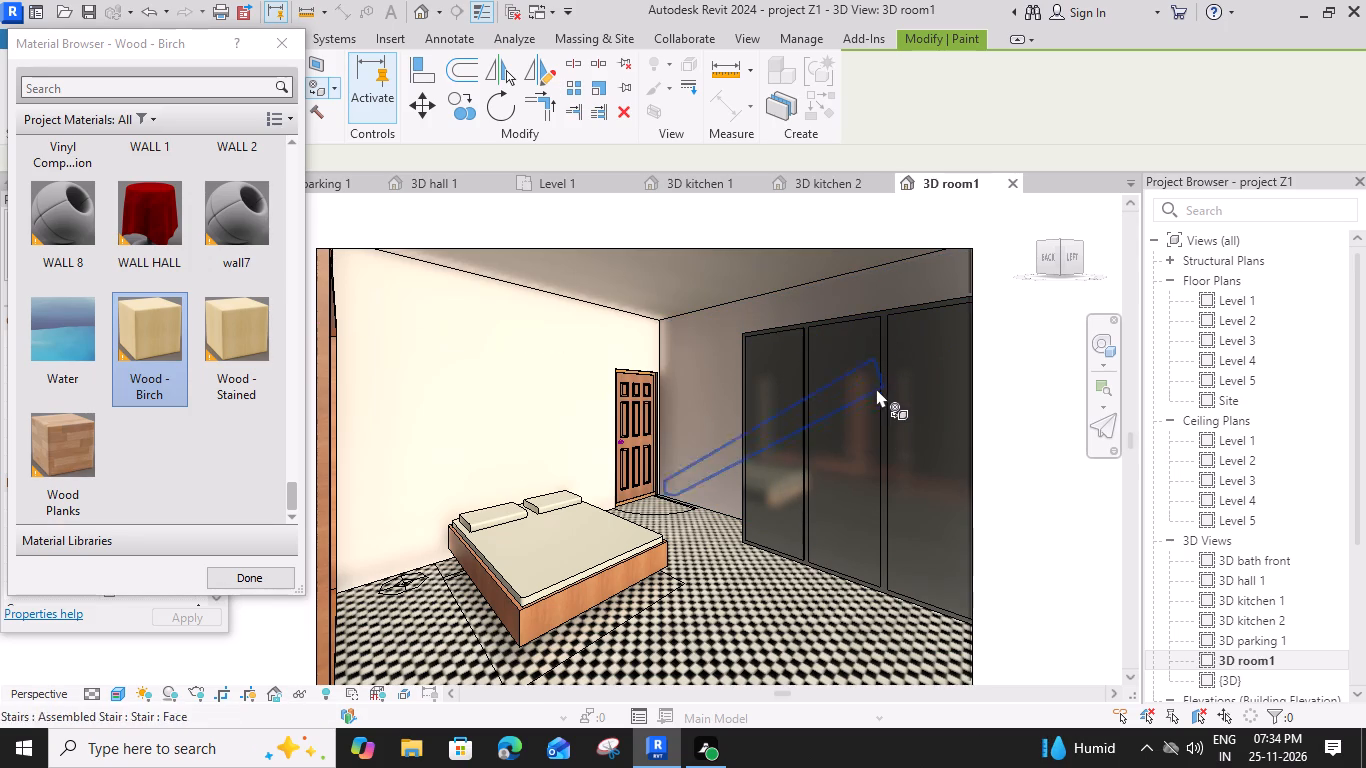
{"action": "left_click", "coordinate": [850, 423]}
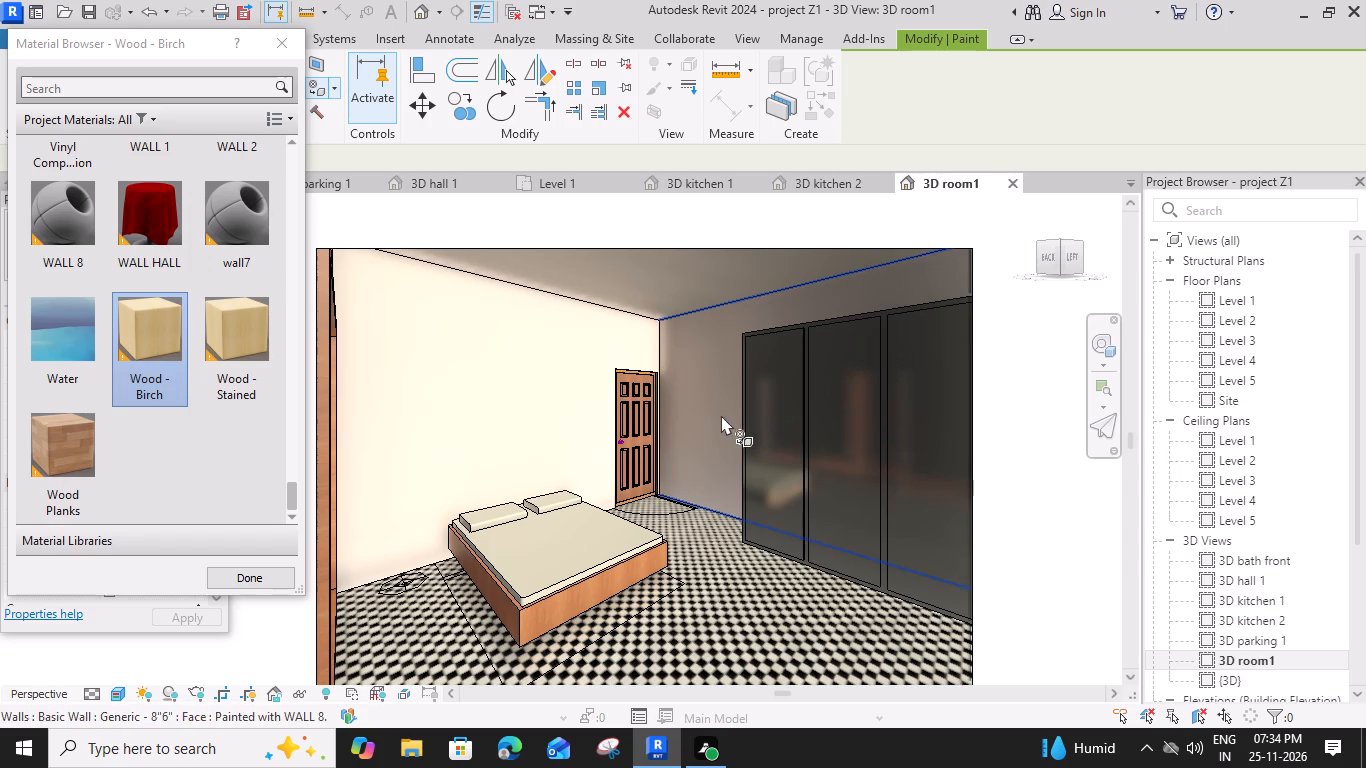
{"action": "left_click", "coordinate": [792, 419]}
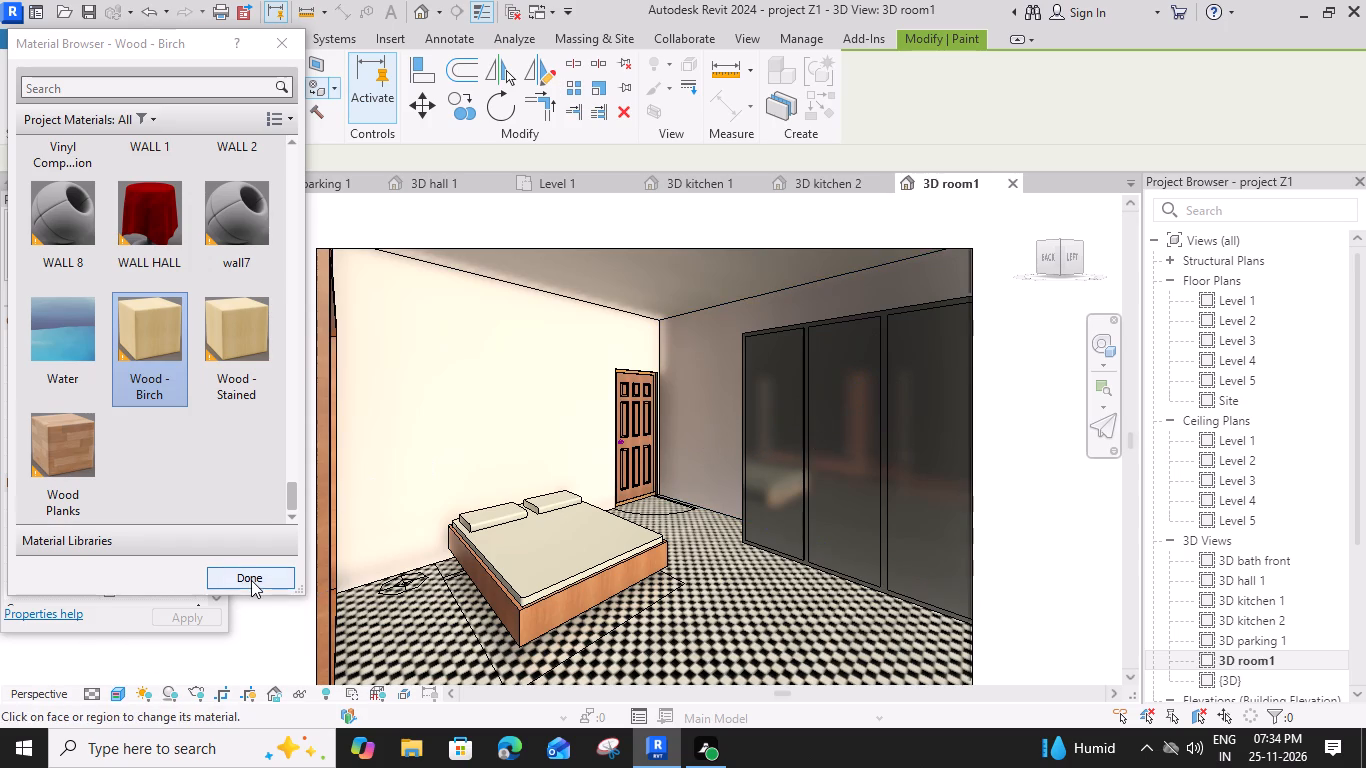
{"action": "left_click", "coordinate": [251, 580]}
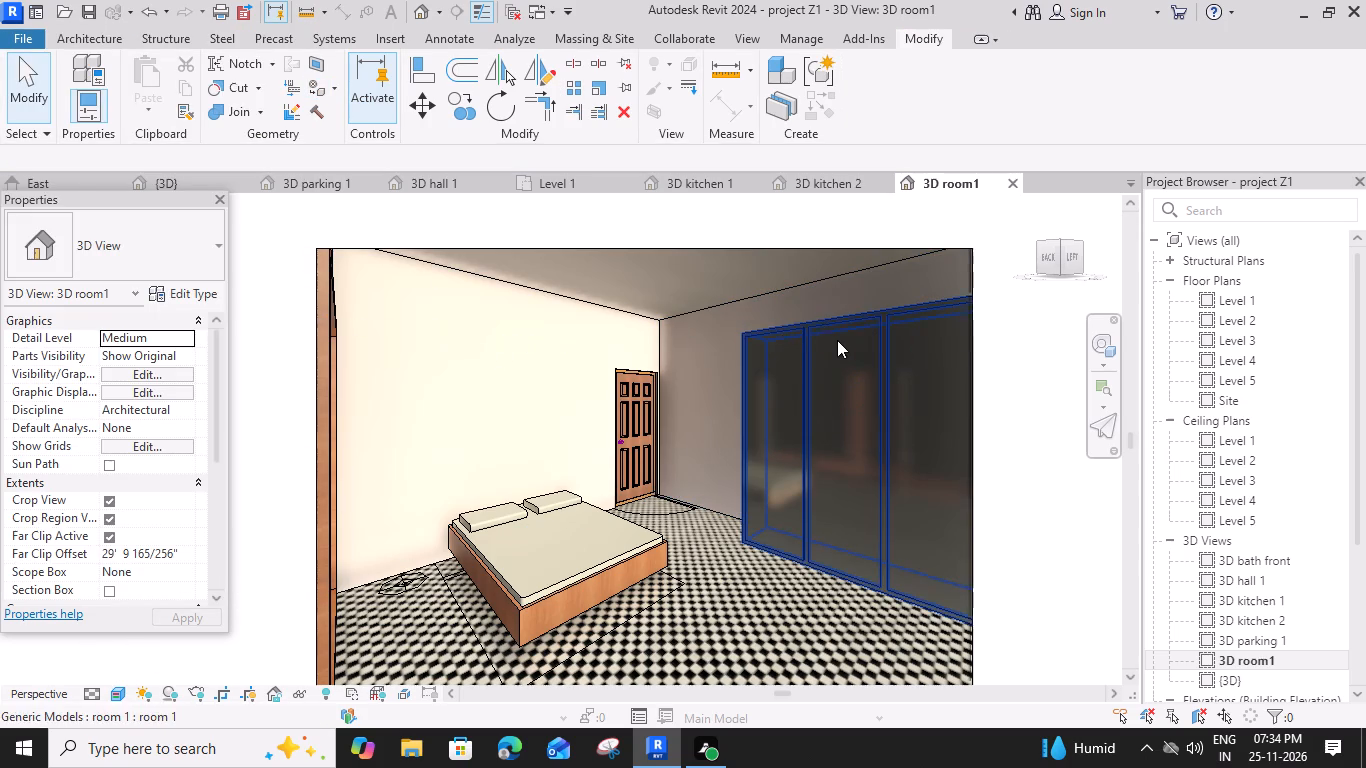
Edit the wardrobe in place, assign the Door - Frame/Mullion material to the door panel extrusion, and finish the model.
{"action": "left_click", "coordinate": [852, 323]}
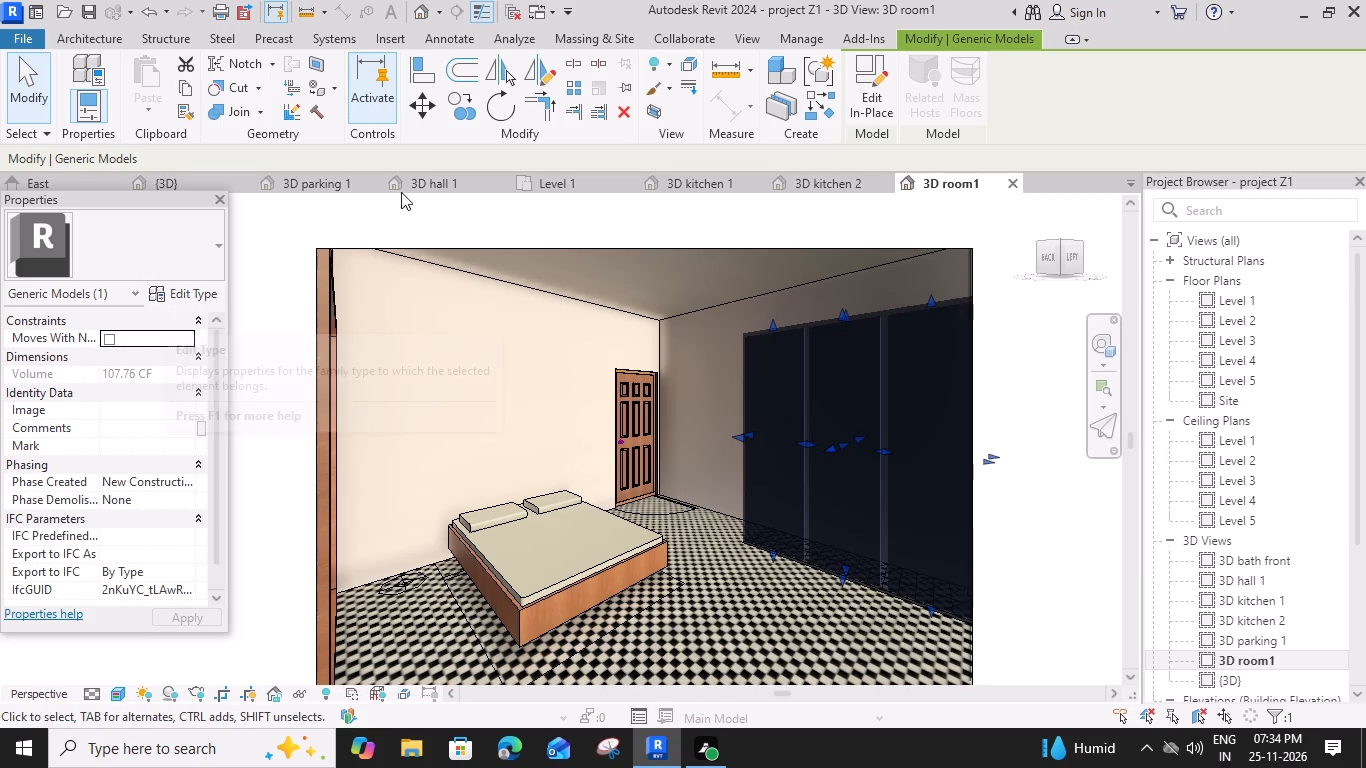
{"action": "left_click", "coordinate": [869, 70]}
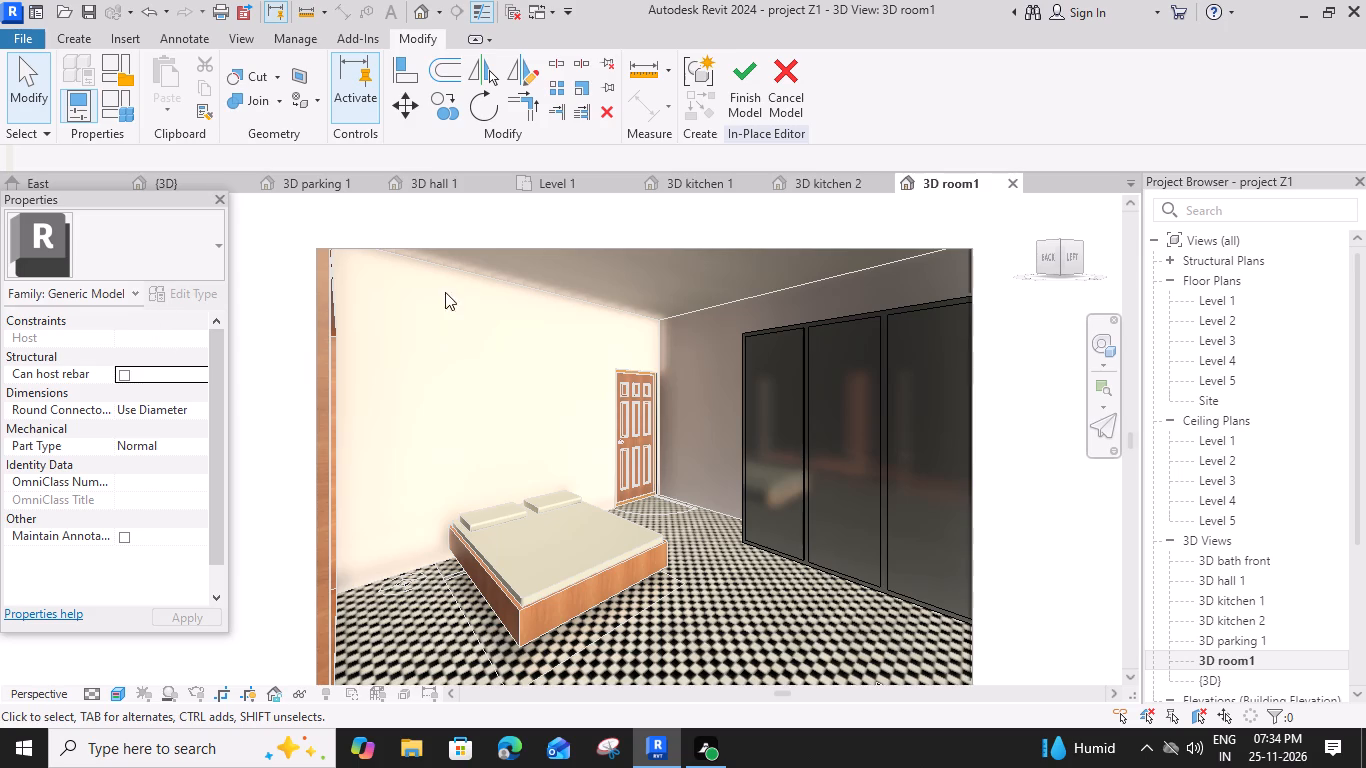
{"action": "left_click", "coordinate": [801, 344]}
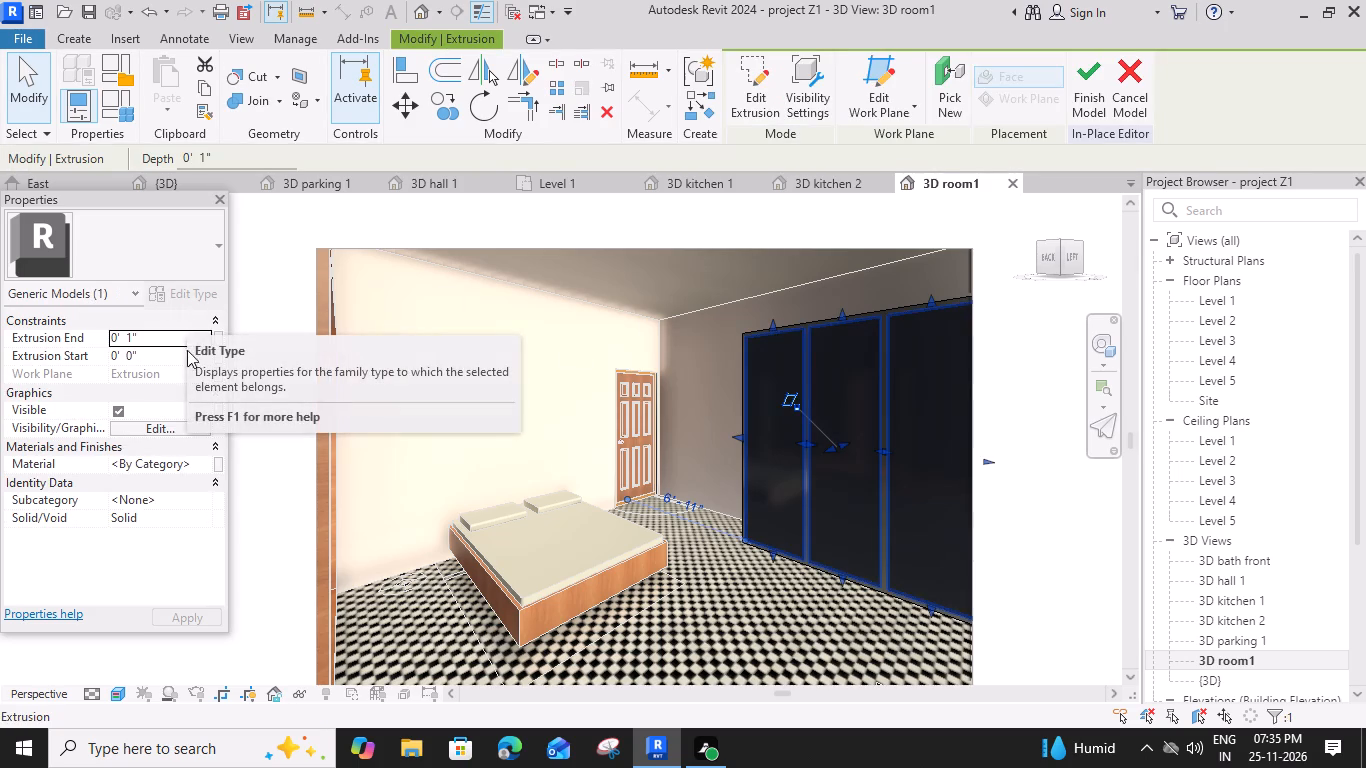
{"action": "left_click", "coordinate": [209, 466]}
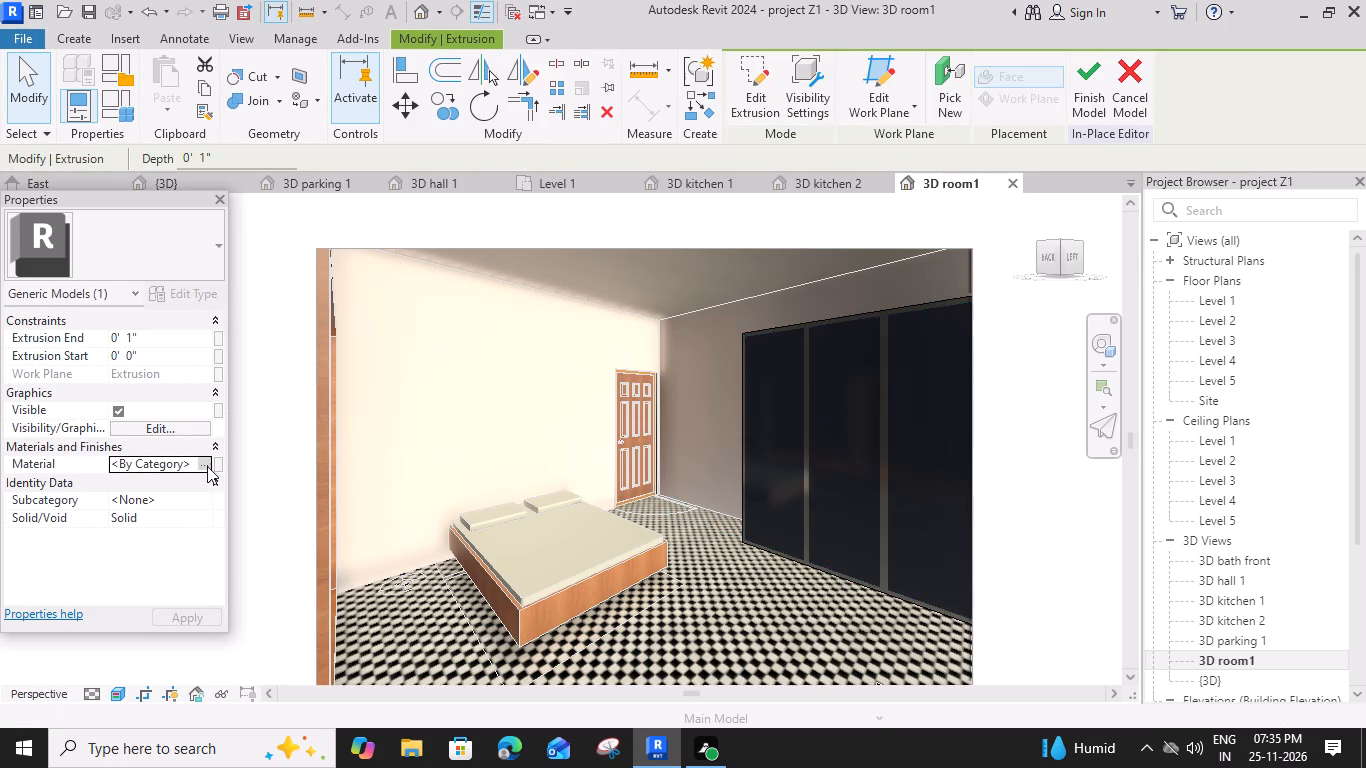
{"action": "left_click", "coordinate": [209, 463]}
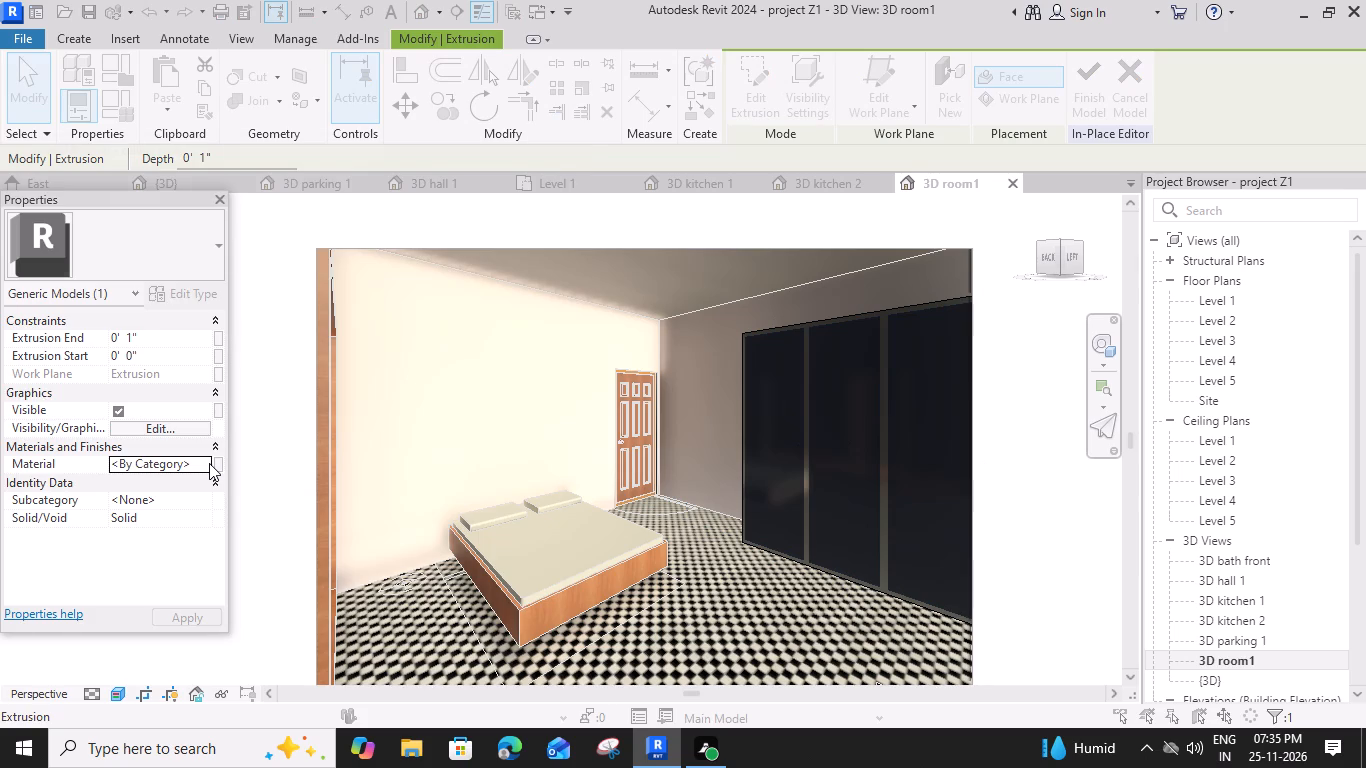
{"action": "left_click", "coordinate": [134, 459]}
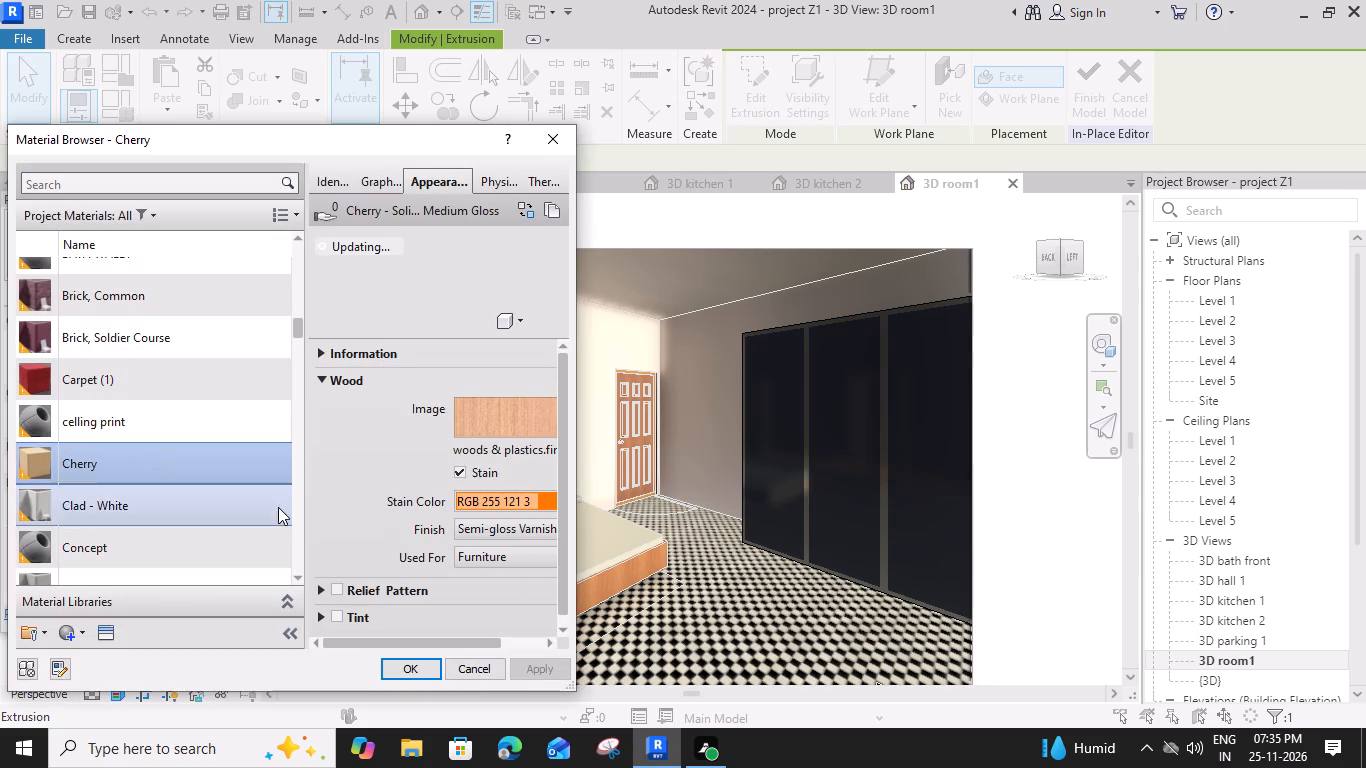
{"action": "scroll", "coordinate": [159, 421], "scroll_direction": "down", "scroll_amount": 2}
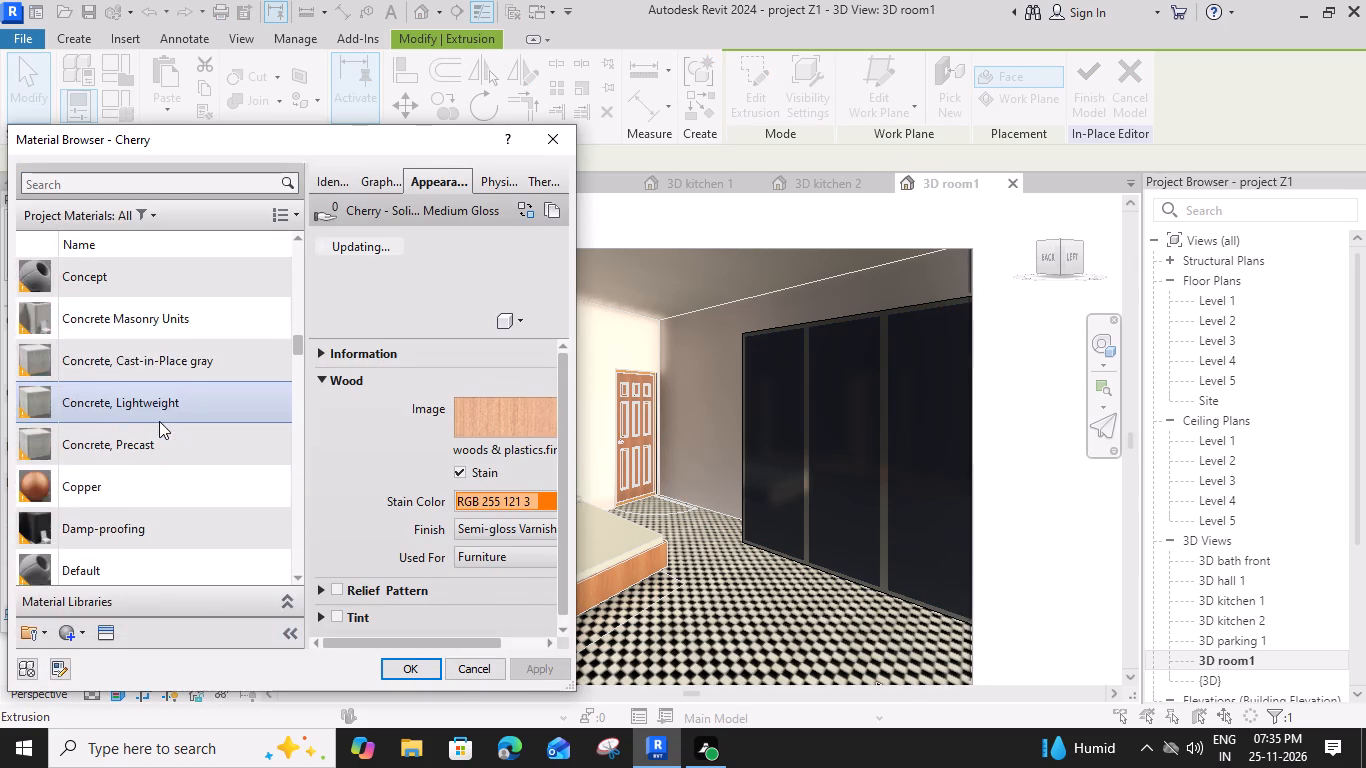
{"action": "scroll", "coordinate": [159, 421], "scroll_direction": "down", "scroll_amount": 6}
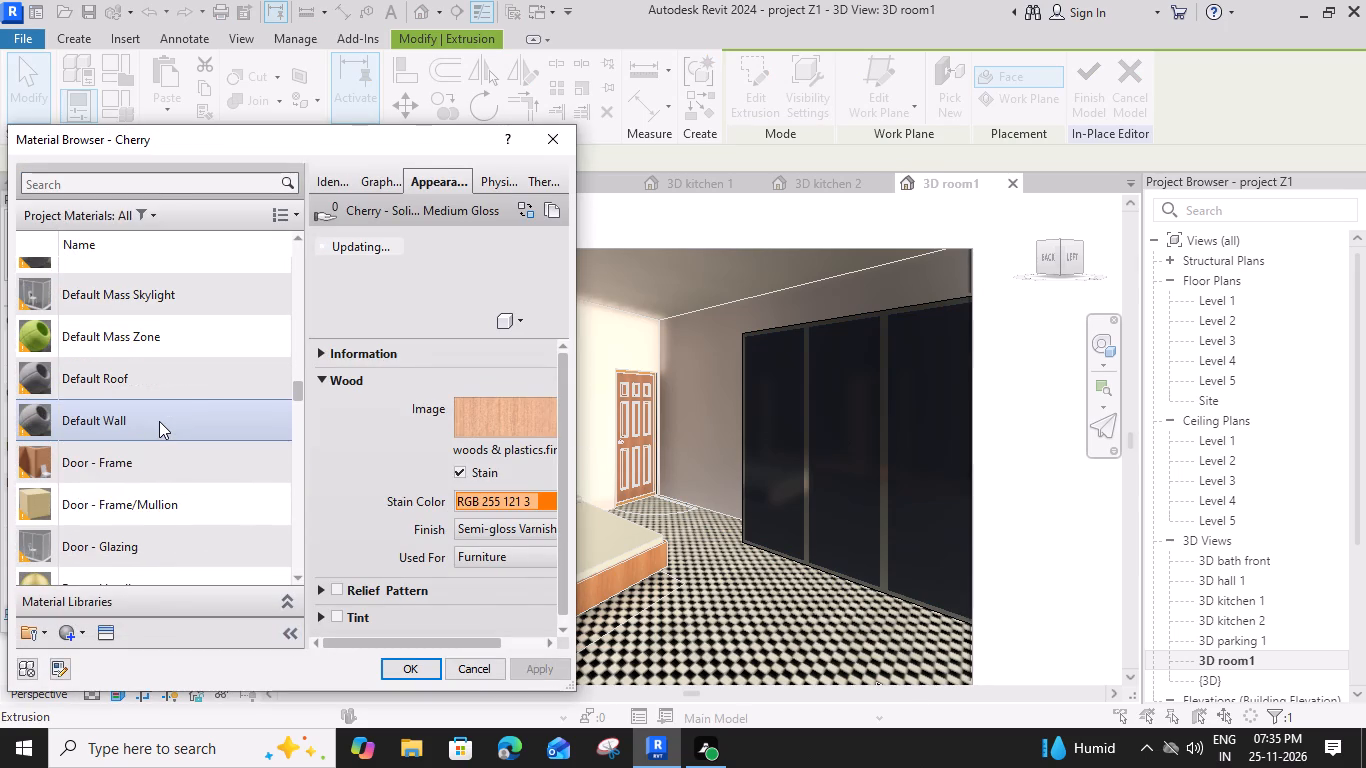
{"action": "left_click", "coordinate": [161, 506]}
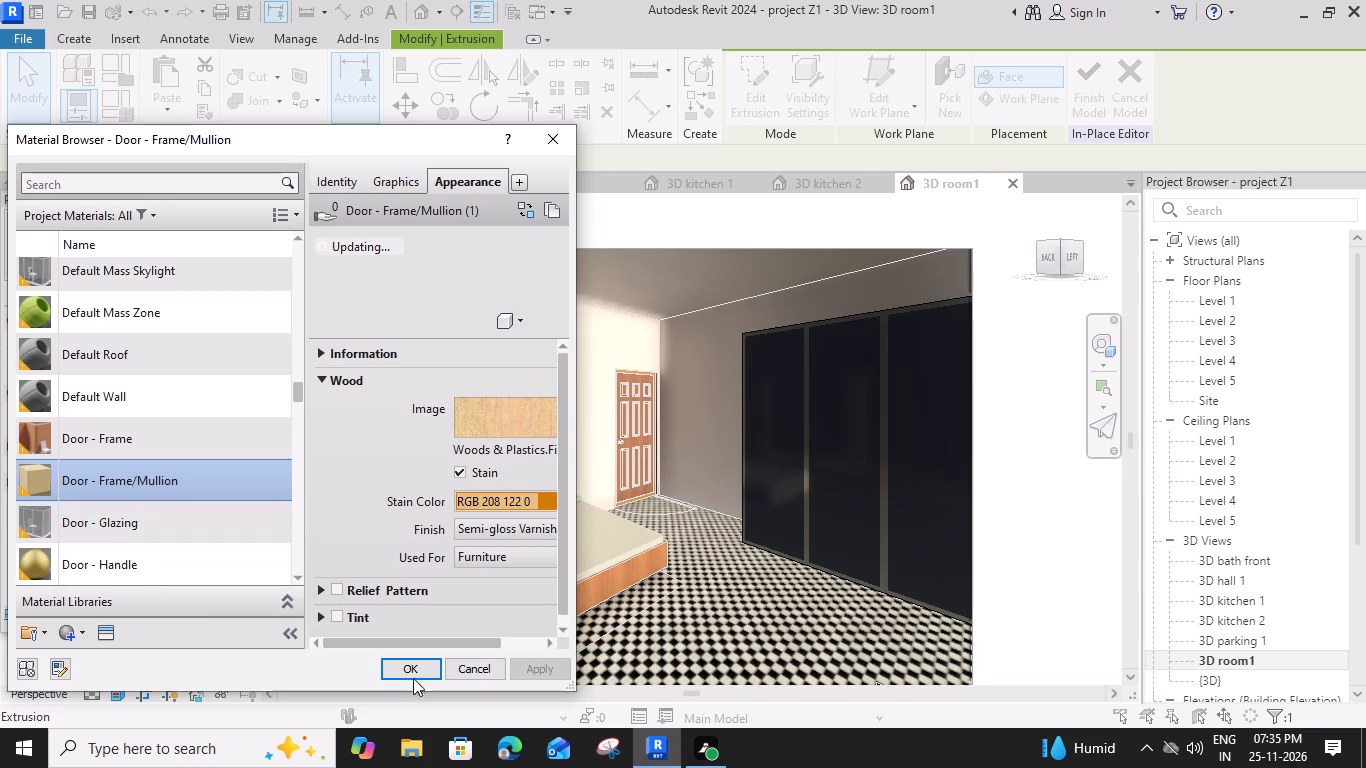
{"action": "left_click", "coordinate": [415, 669]}
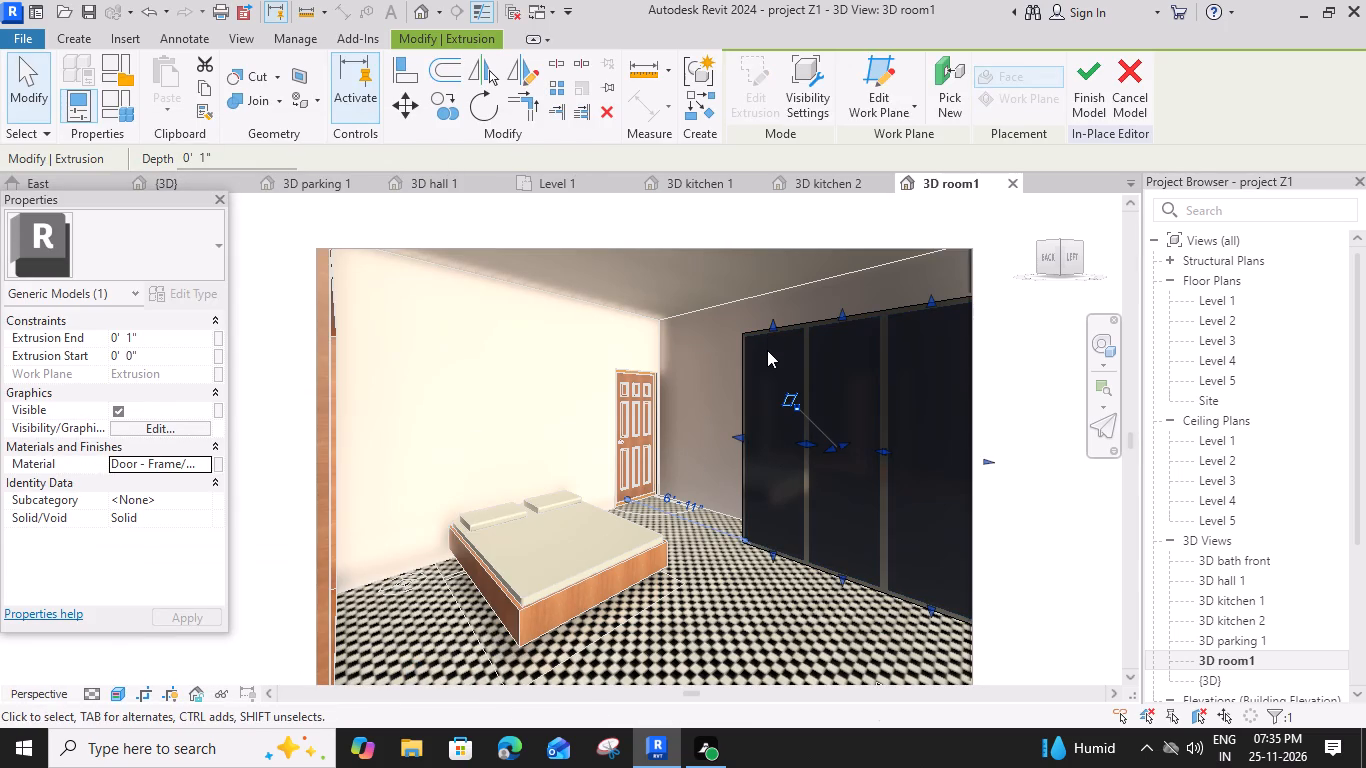
{"action": "left_click", "coordinate": [813, 354]}
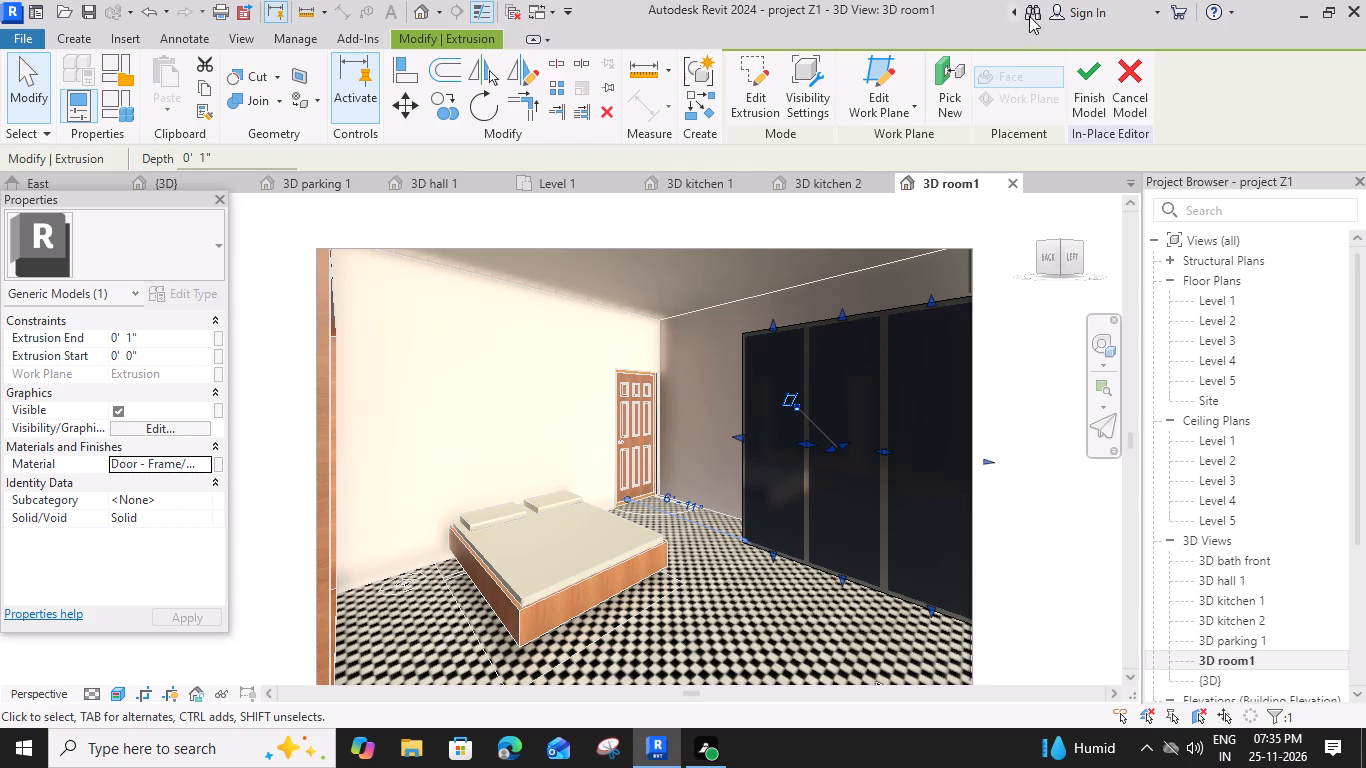
{"action": "left_click", "coordinate": [1080, 89]}
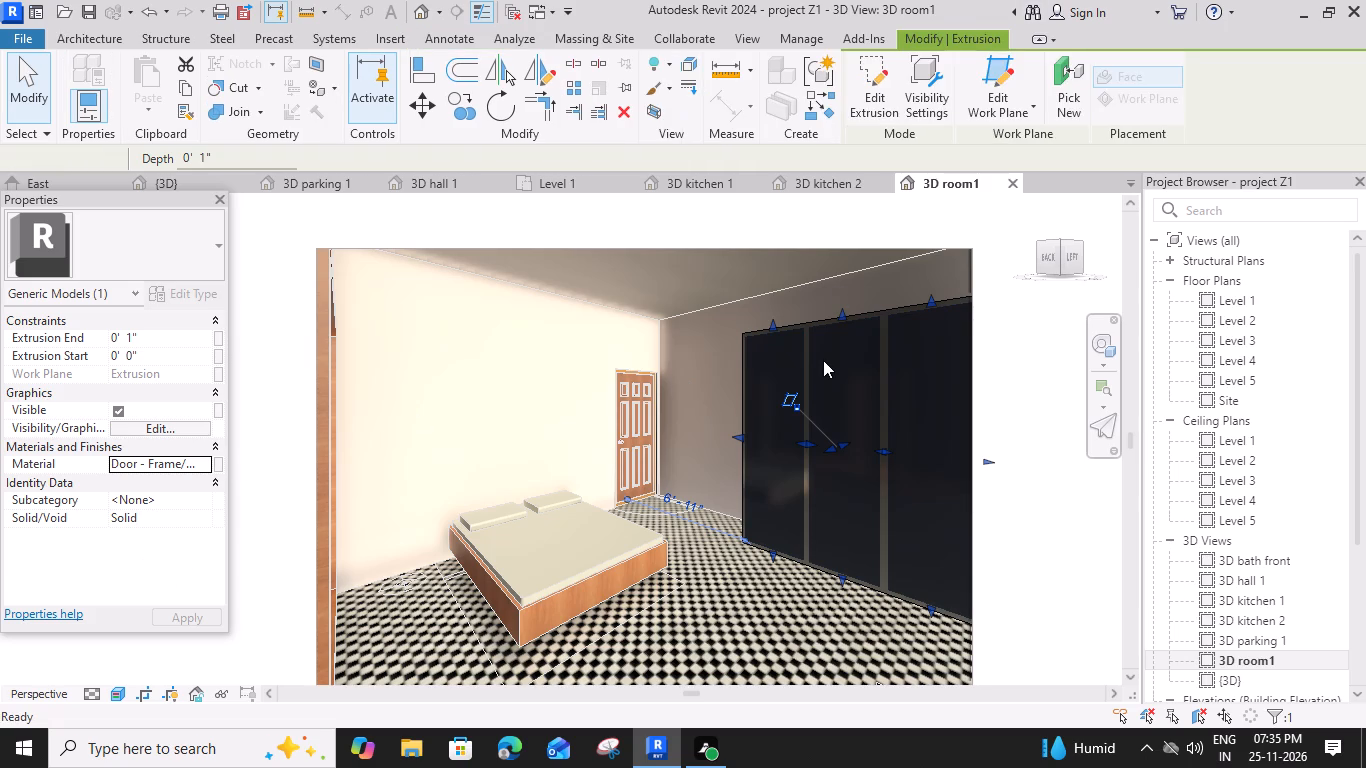
Edit the wardrobe in place again, assign the Door - Panel material to the carcass extrusion behind the doors, and finish the model.
{"action": "scroll", "coordinate": [892, 310], "scroll_direction": "up", "scroll_amount": 1}
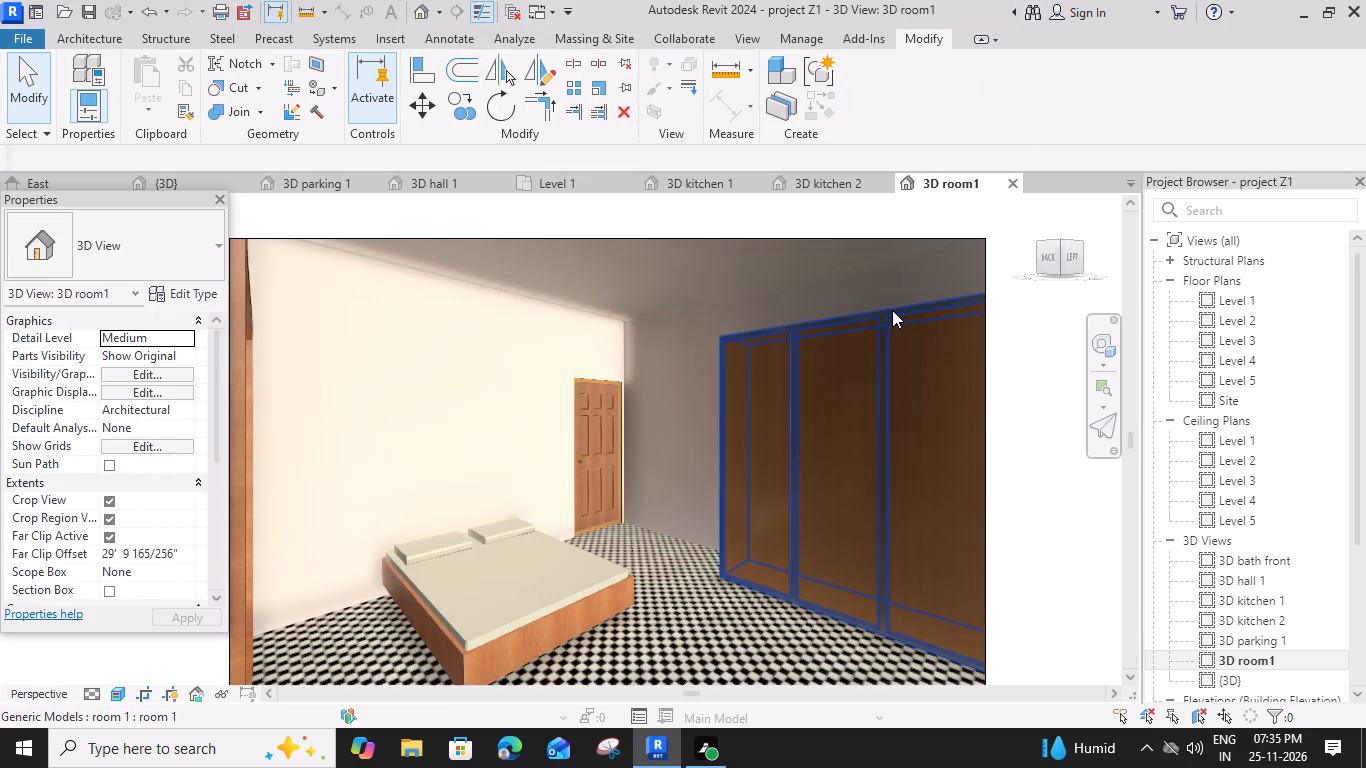
{"action": "left_click", "coordinate": [888, 308]}
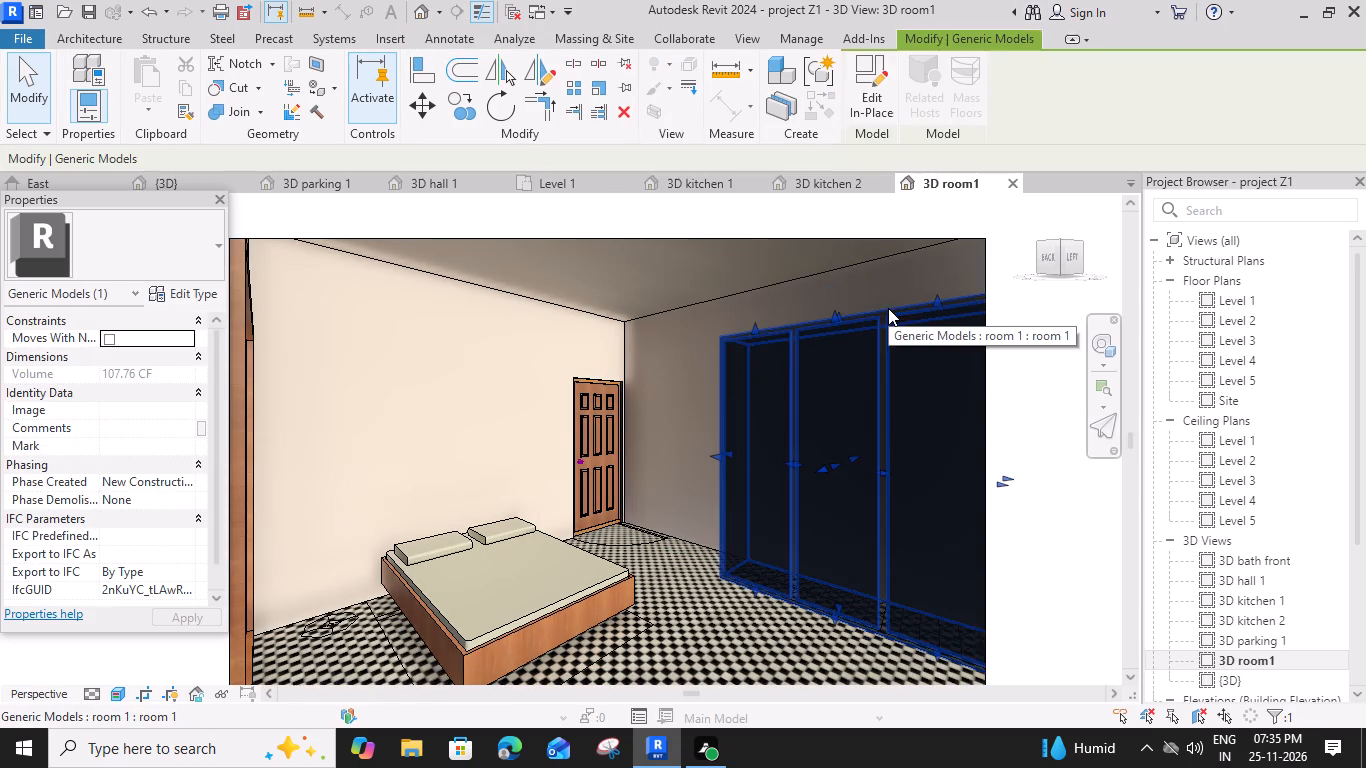
{"action": "left_click", "coordinate": [862, 82]}
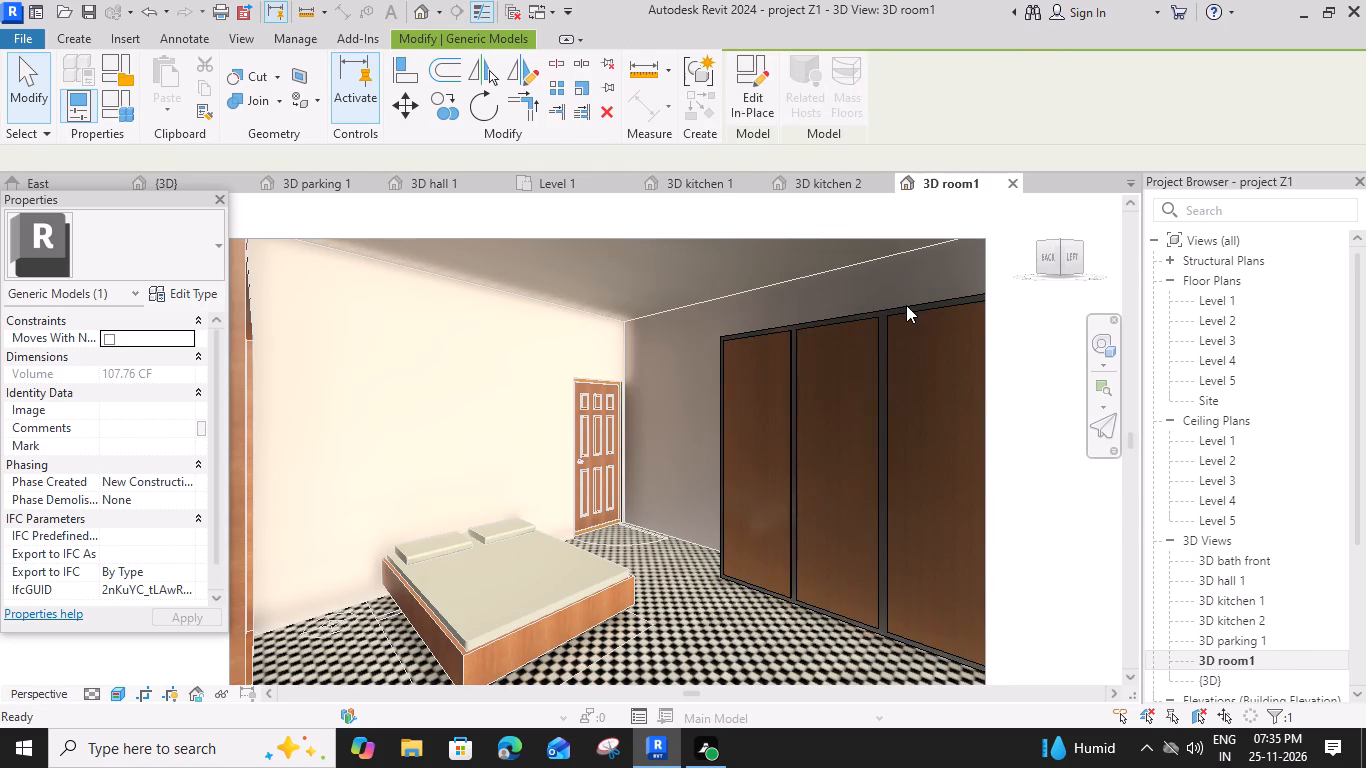
{"action": "left_click", "coordinate": [891, 306]}
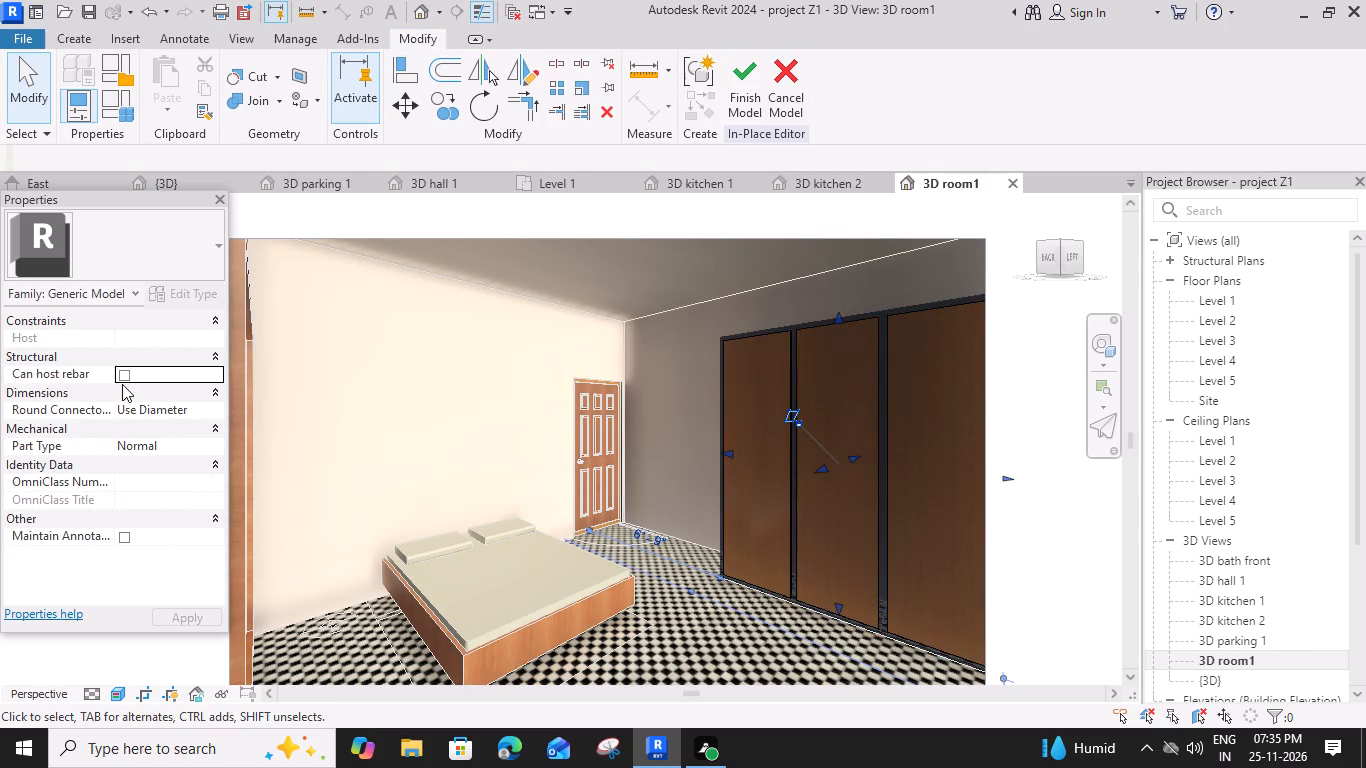
{"action": "left_click", "coordinate": [202, 466]}
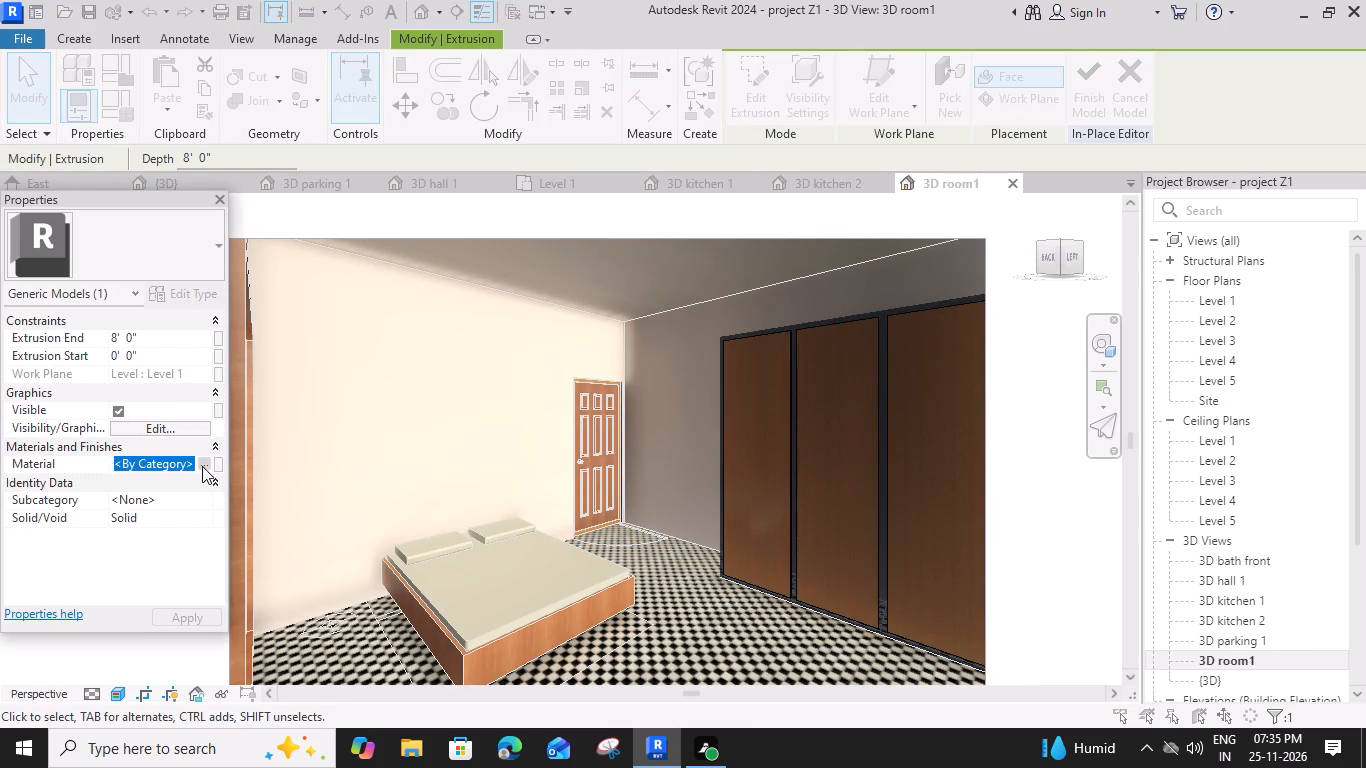
{"action": "left_click", "coordinate": [202, 466]}
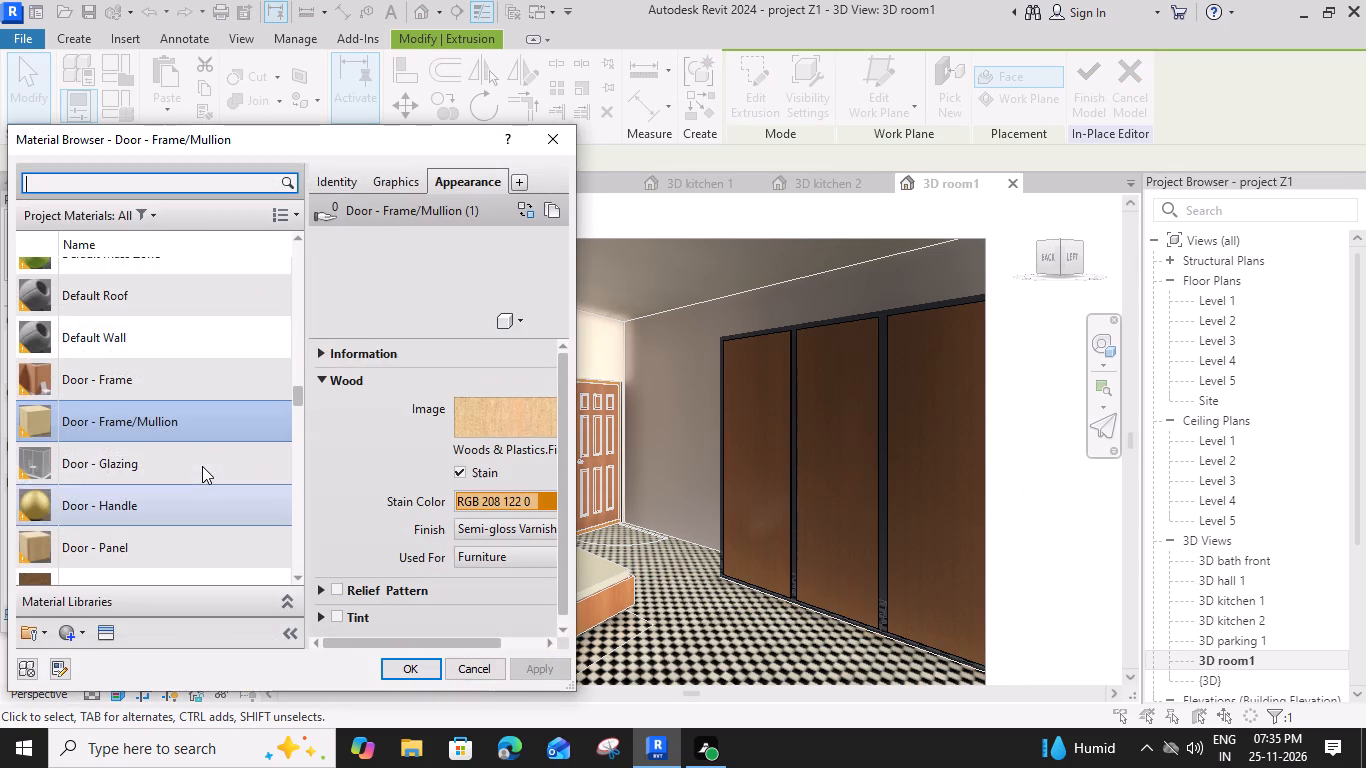
{"action": "left_click", "coordinate": [204, 420]}
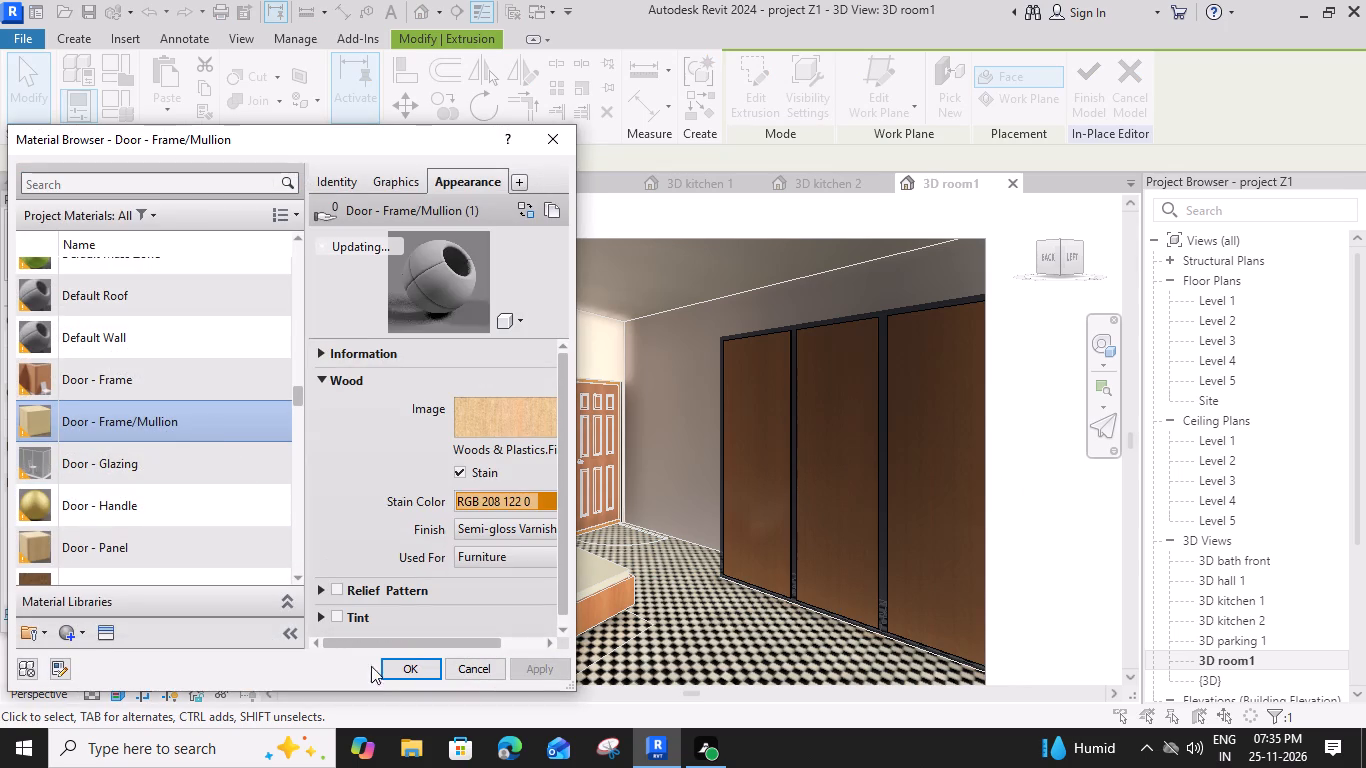
{"action": "left_click", "coordinate": [247, 548]}
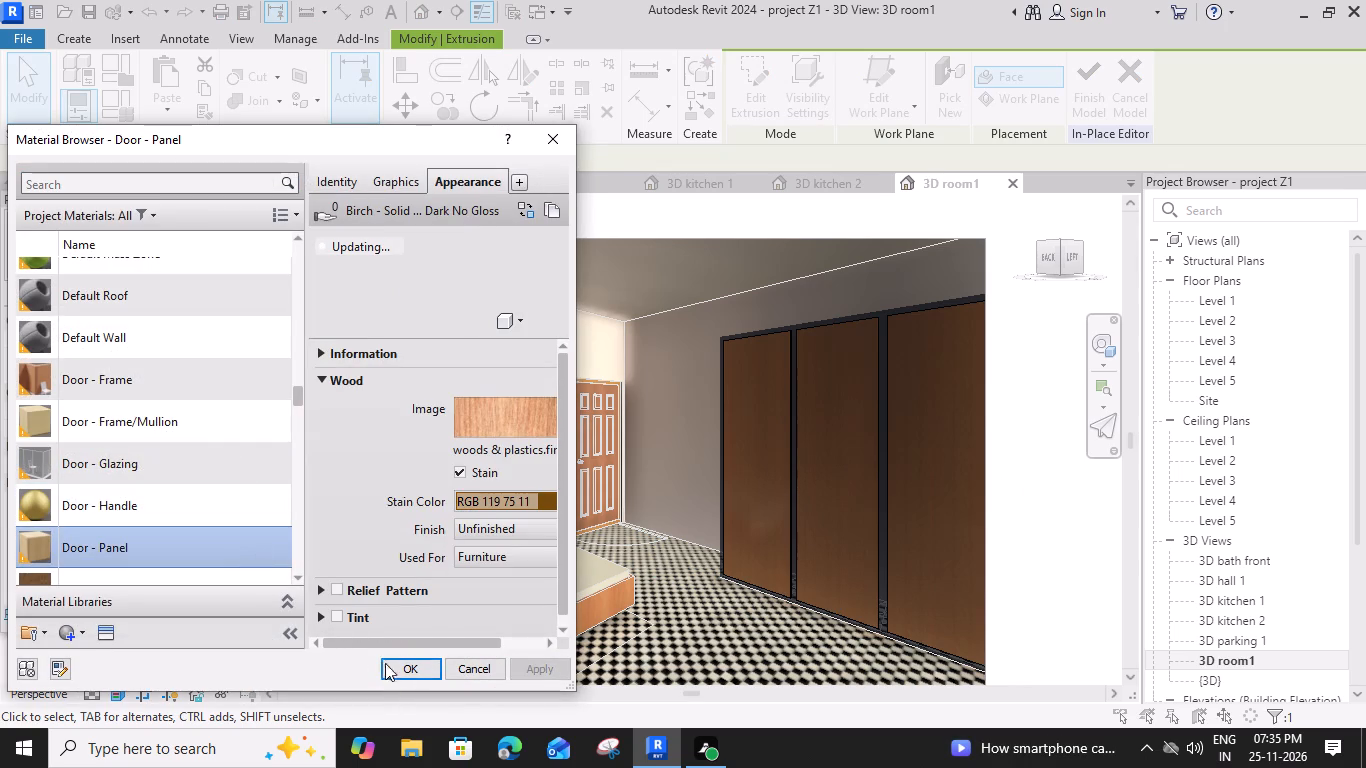
{"action": "left_click", "coordinate": [419, 668]}
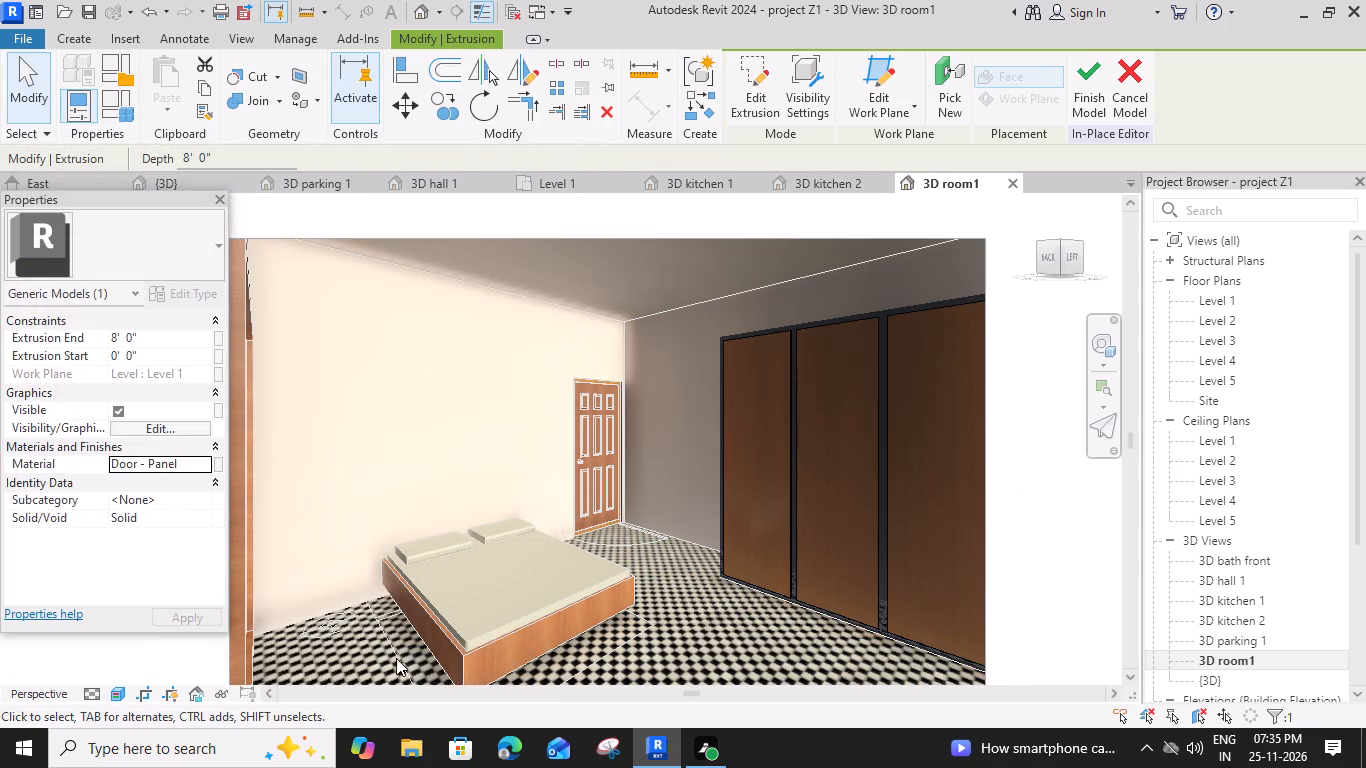
{"action": "left_click", "coordinate": [1083, 78]}
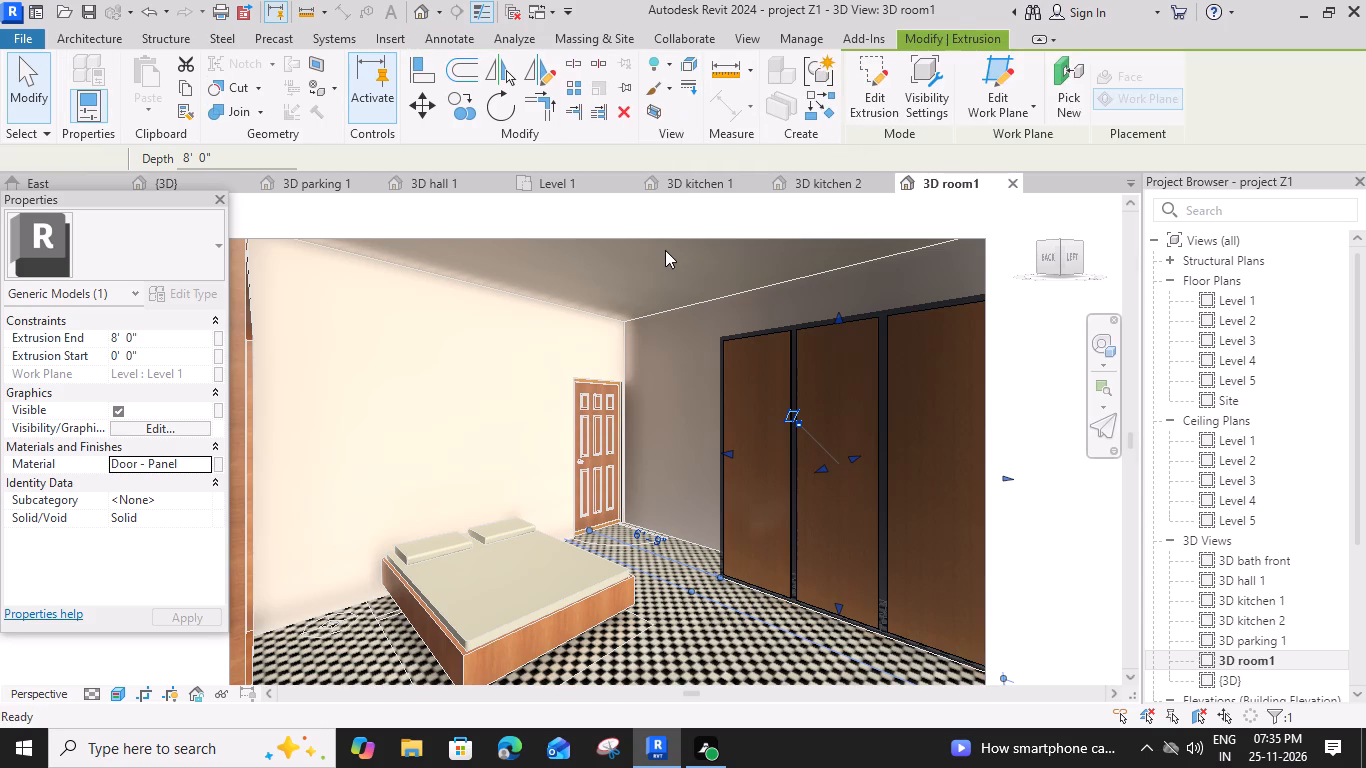
{"action": "scroll", "coordinate": [666, 248], "scroll_direction": "down", "scroll_amount": 2}
{"action": "middle_click_drag", "start_coordinate": [622, 347], "coordinate": [628, 347]}
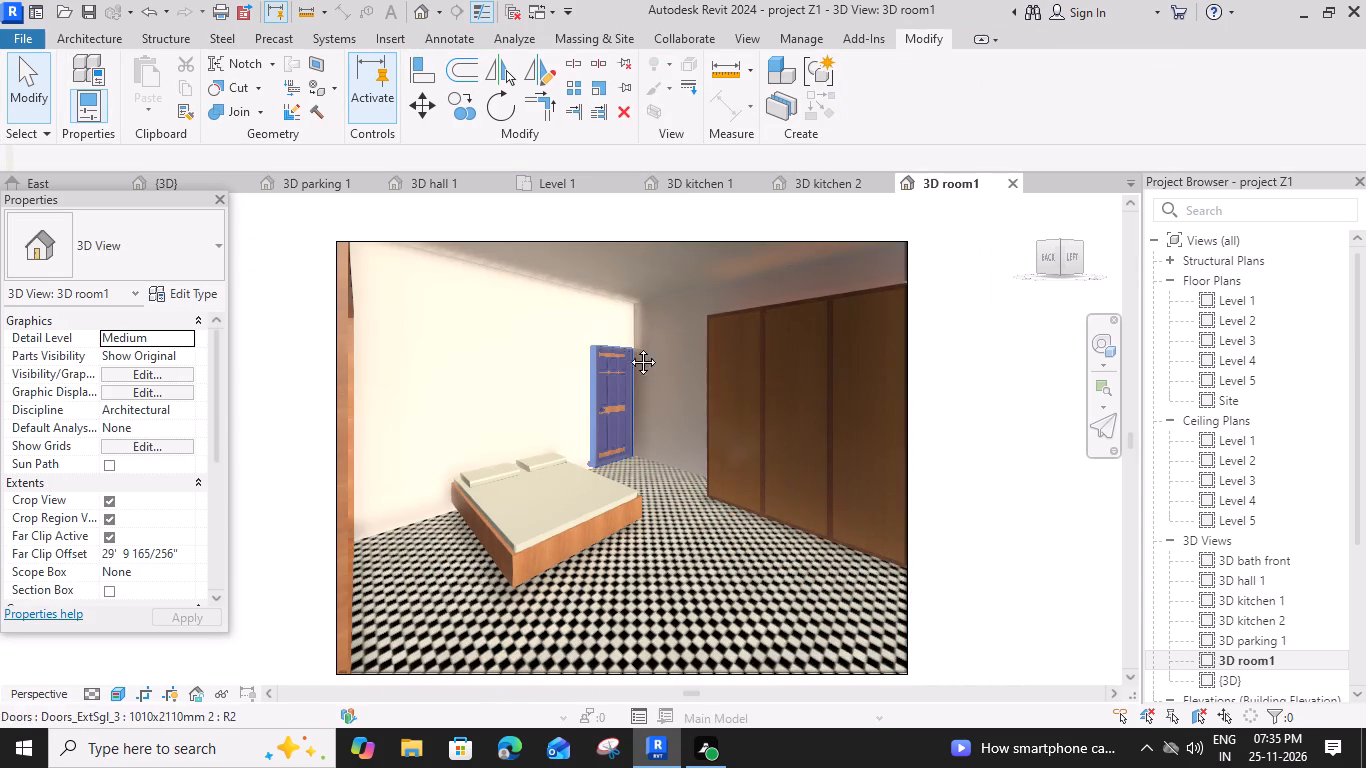
Switch from the bedroom camera view to the Level 1 floor plan, showing the drawing room and neighbouring rooms.
{"action": "middle_click_drag", "start_coordinate": [628, 347], "coordinate": [681, 320]}
{"action": "scroll", "coordinate": [668, 318], "scroll_direction": "down", "scroll_amount": 3}
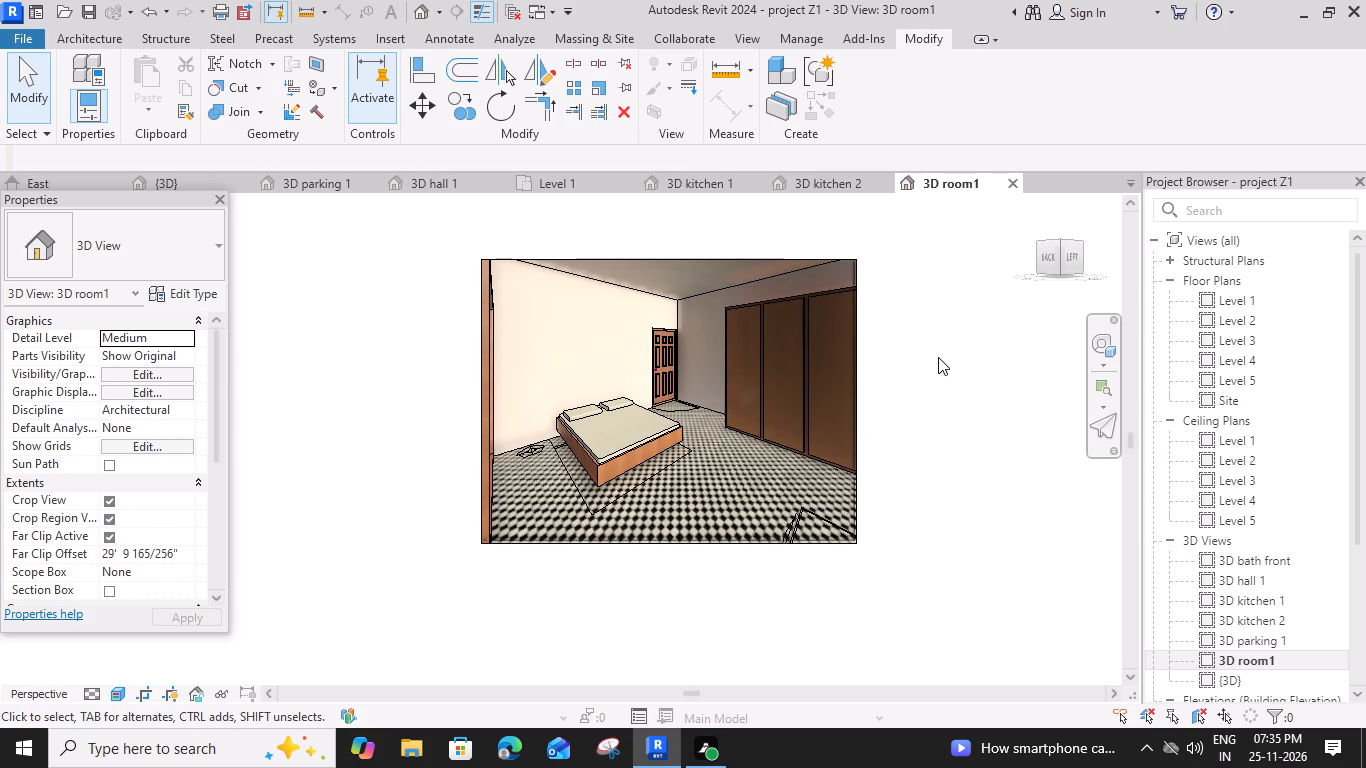
{"action": "left_click", "coordinate": [562, 184]}
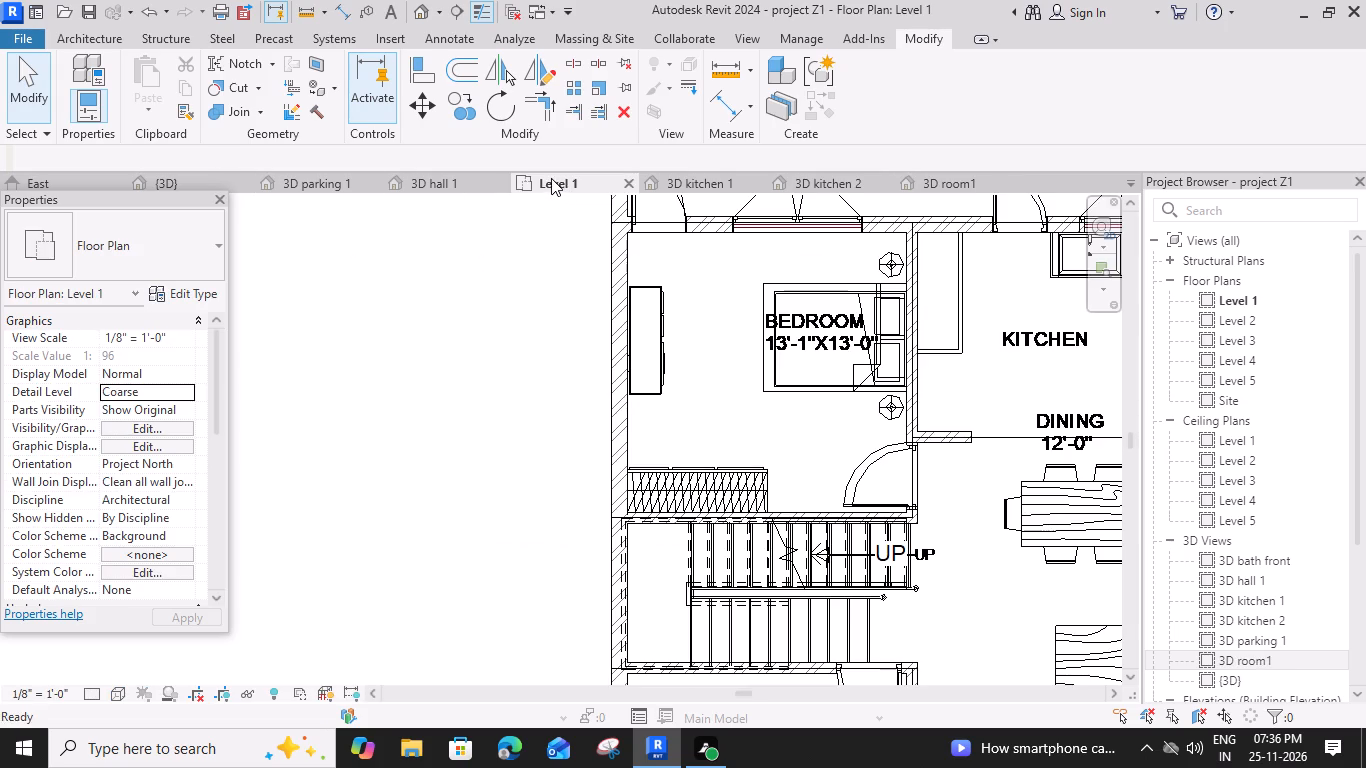
{"action": "scroll", "coordinate": [605, 367], "scroll_direction": "down", "scroll_amount": 3}
{"action": "scroll", "coordinate": [781, 424], "scroll_direction": "down", "scroll_amount": 1}
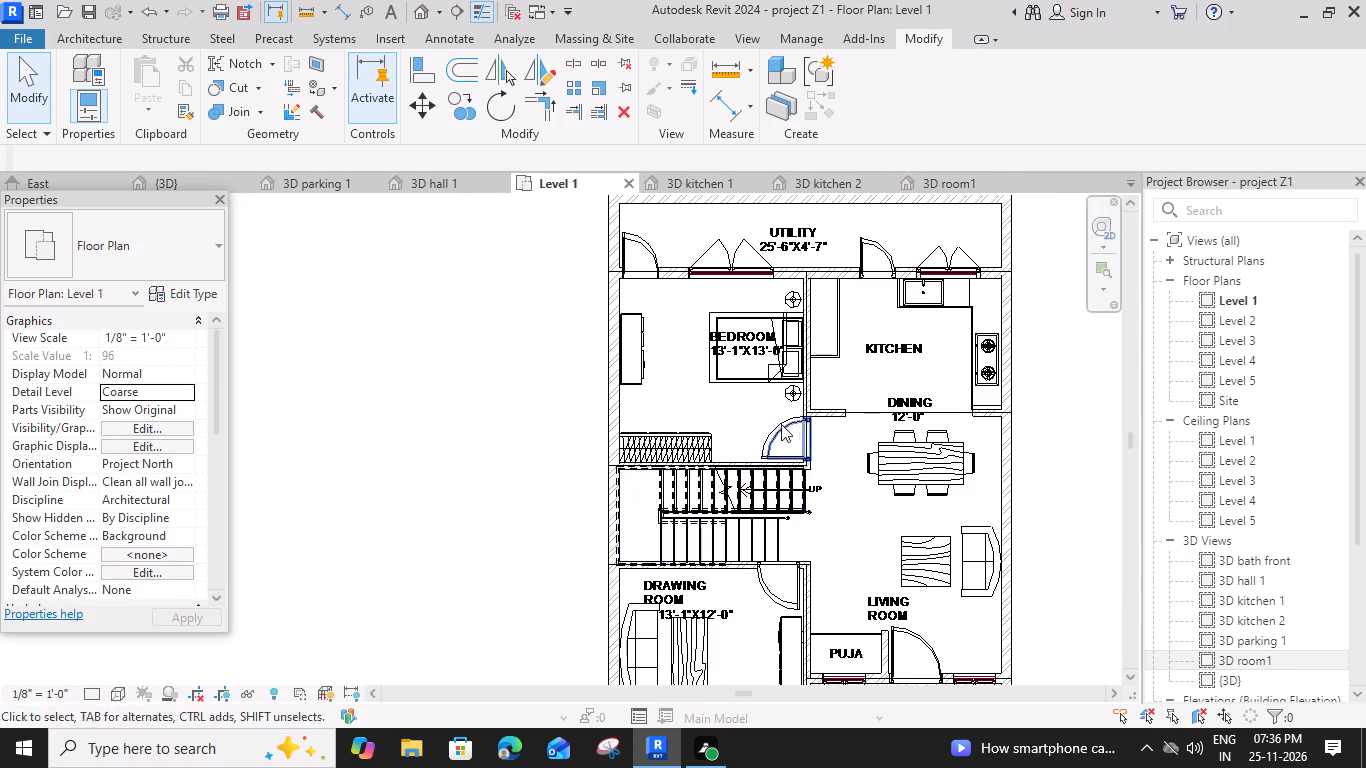
{"action": "middle_click_drag", "start_coordinate": [824, 457], "coordinate": [628, 456]}
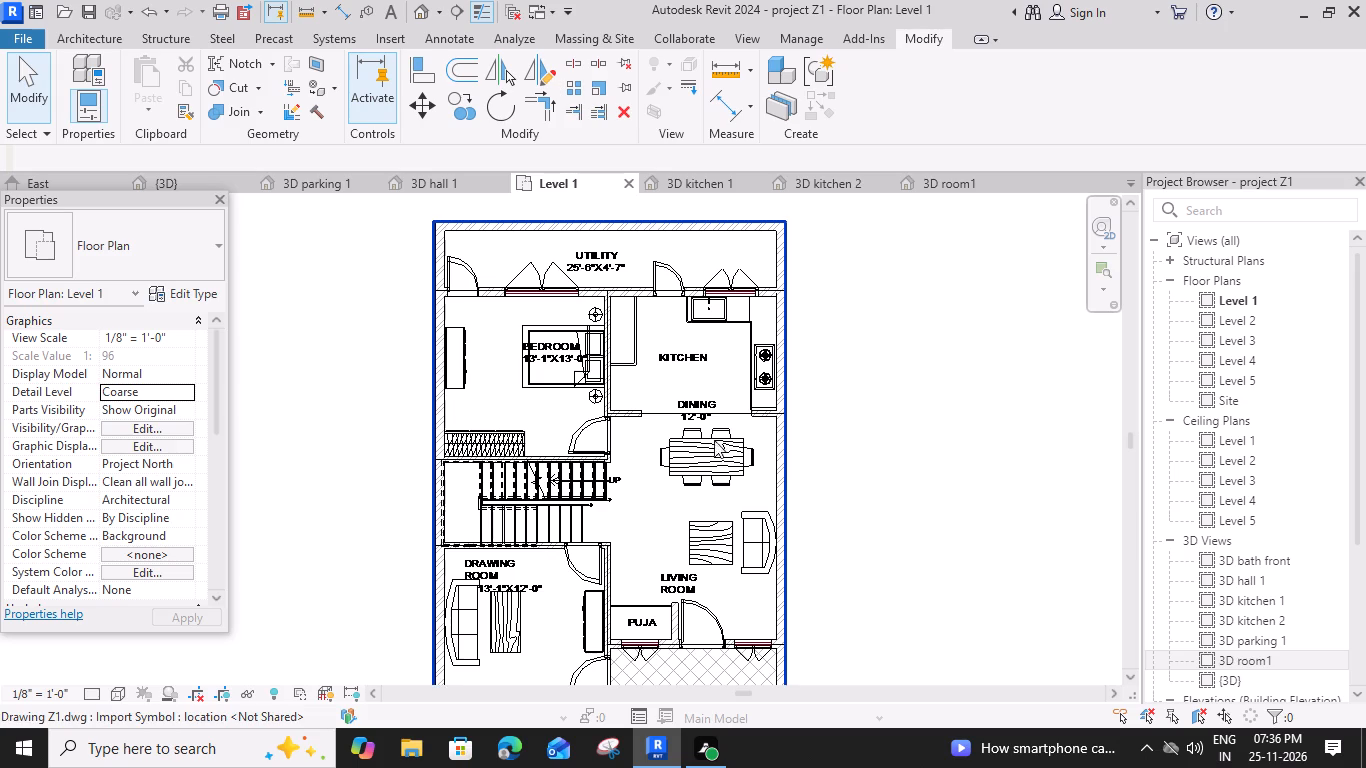
{"action": "scroll", "coordinate": [631, 490], "scroll_direction": "down", "scroll_amount": 1}
{"action": "middle_click_drag", "start_coordinate": [618, 491], "coordinate": [645, 450]}
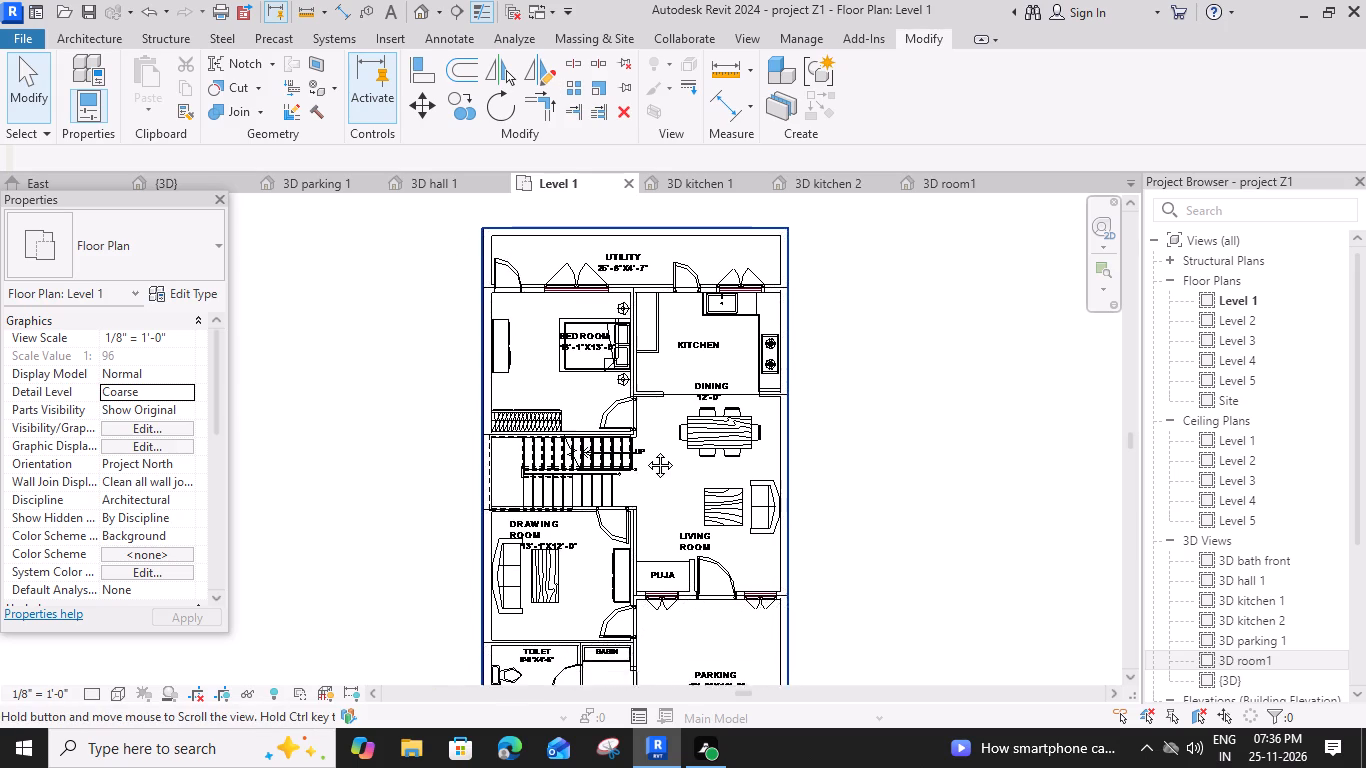
{"action": "middle_click_drag", "start_coordinate": [645, 450], "coordinate": [646, 388]}
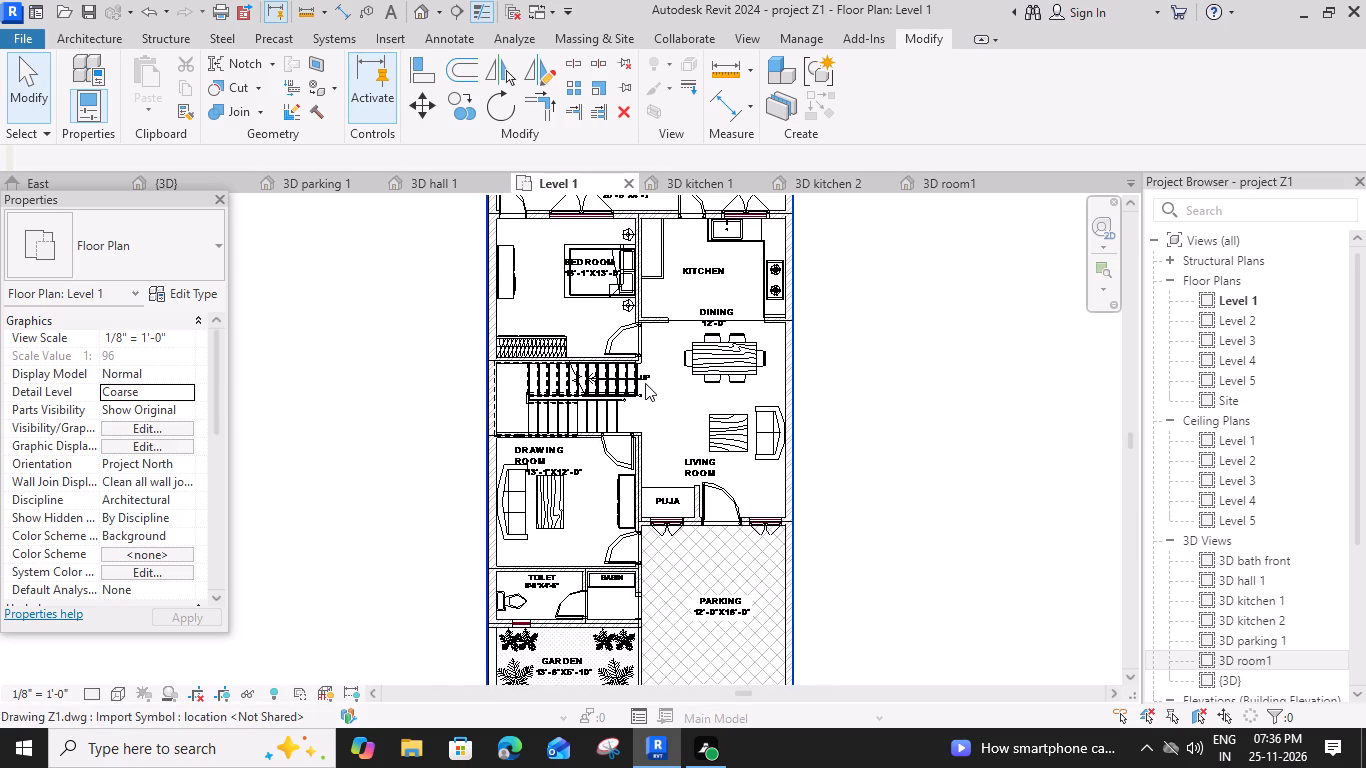
{"action": "scroll", "coordinate": [645, 377], "scroll_direction": "down", "scroll_amount": 1}
{"action": "middle_click_drag", "start_coordinate": [649, 388], "coordinate": [668, 425]}
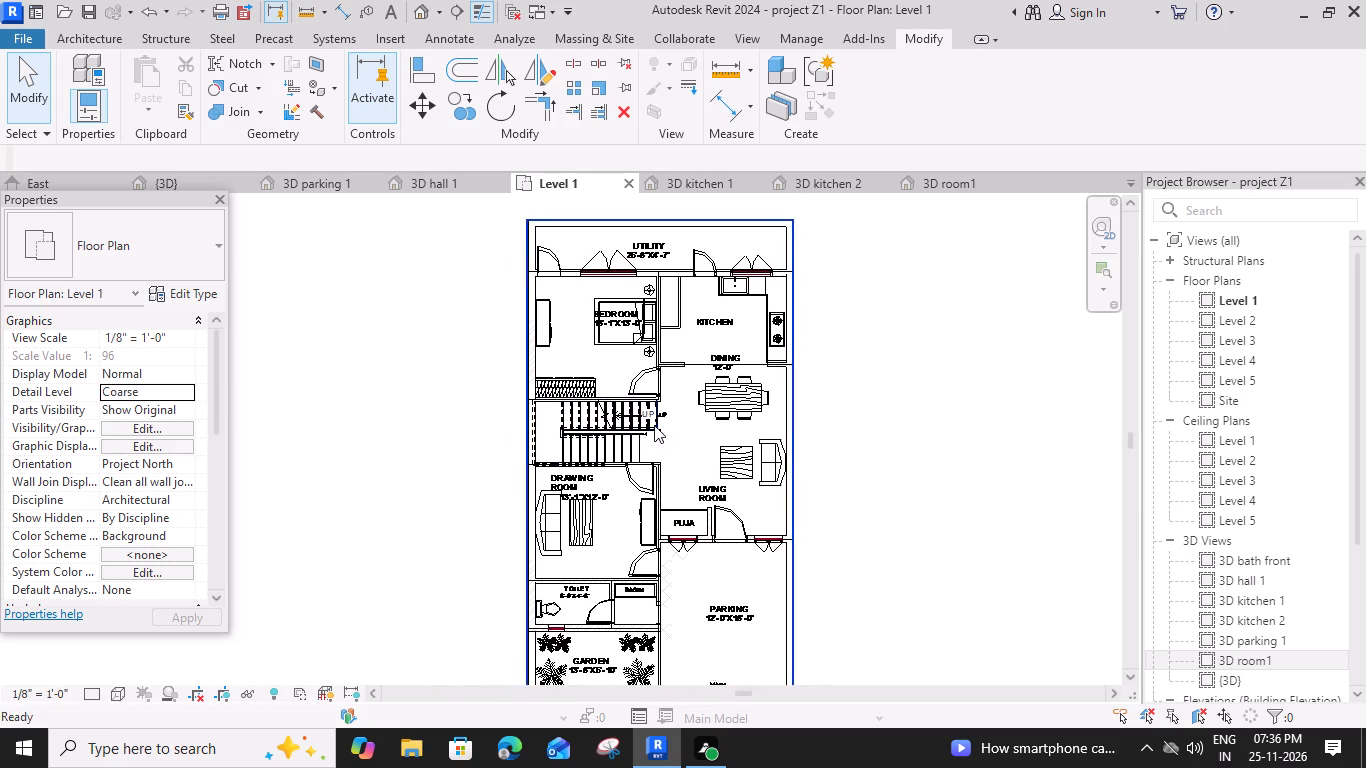
Load the Furniture_TV_Plasma family from the Devices folder of the Furniture library.
{"action": "left_click", "coordinate": [402, 35]}
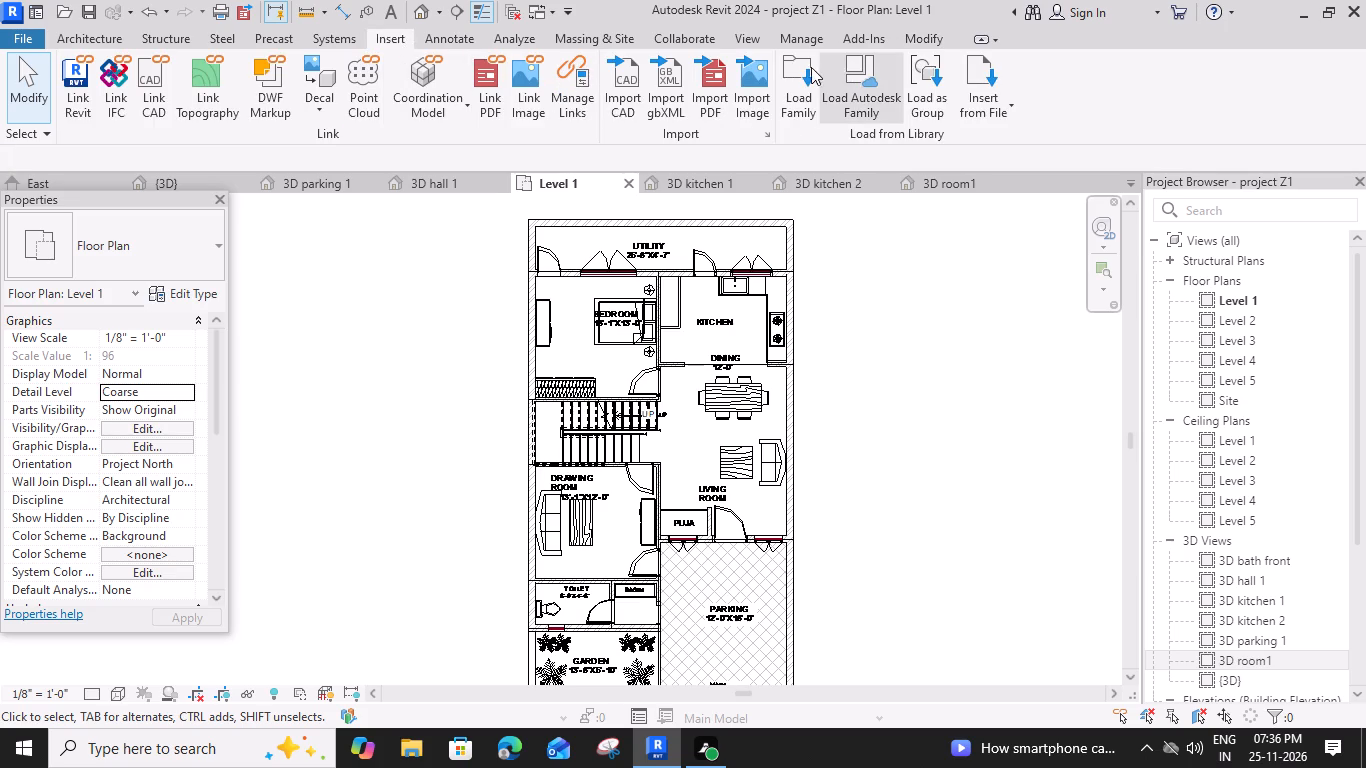
{"action": "left_click", "coordinate": [801, 66]}
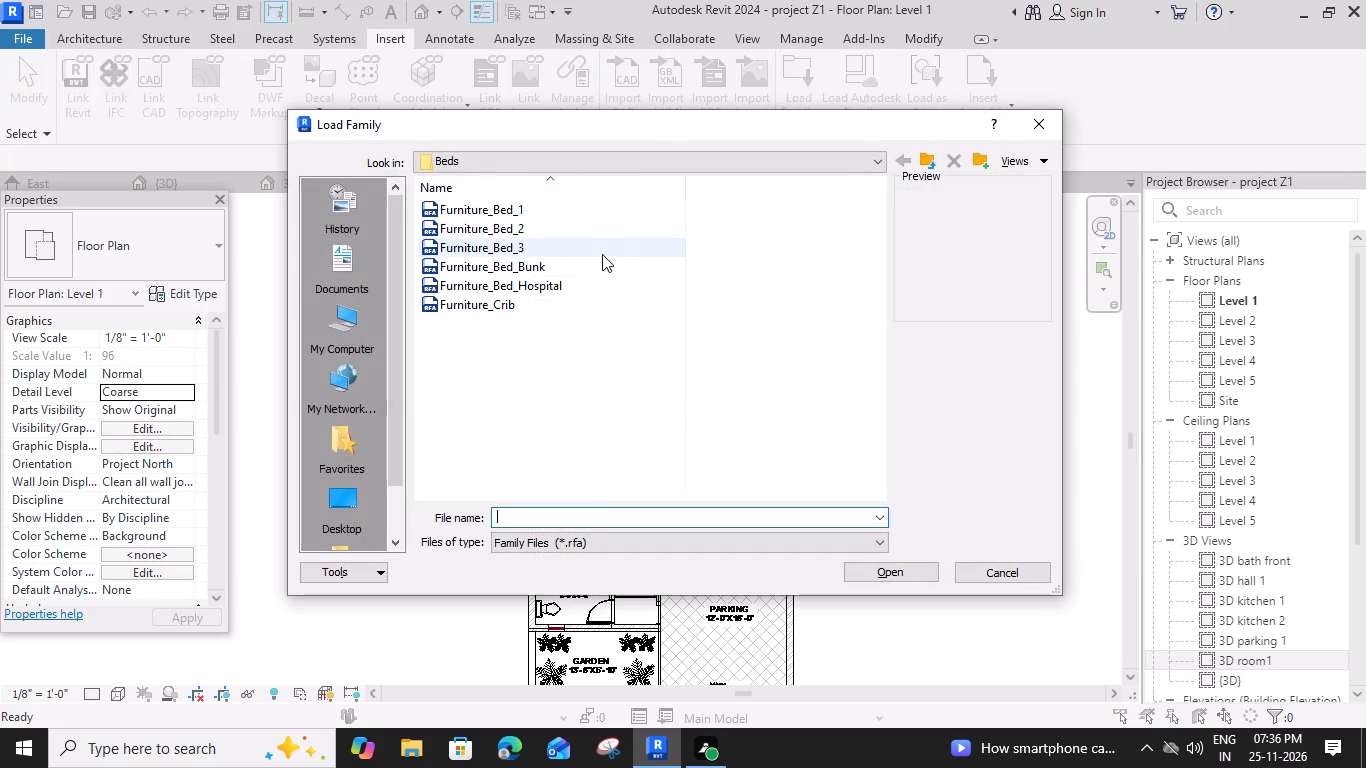
{"action": "left_click", "coordinate": [921, 160]}
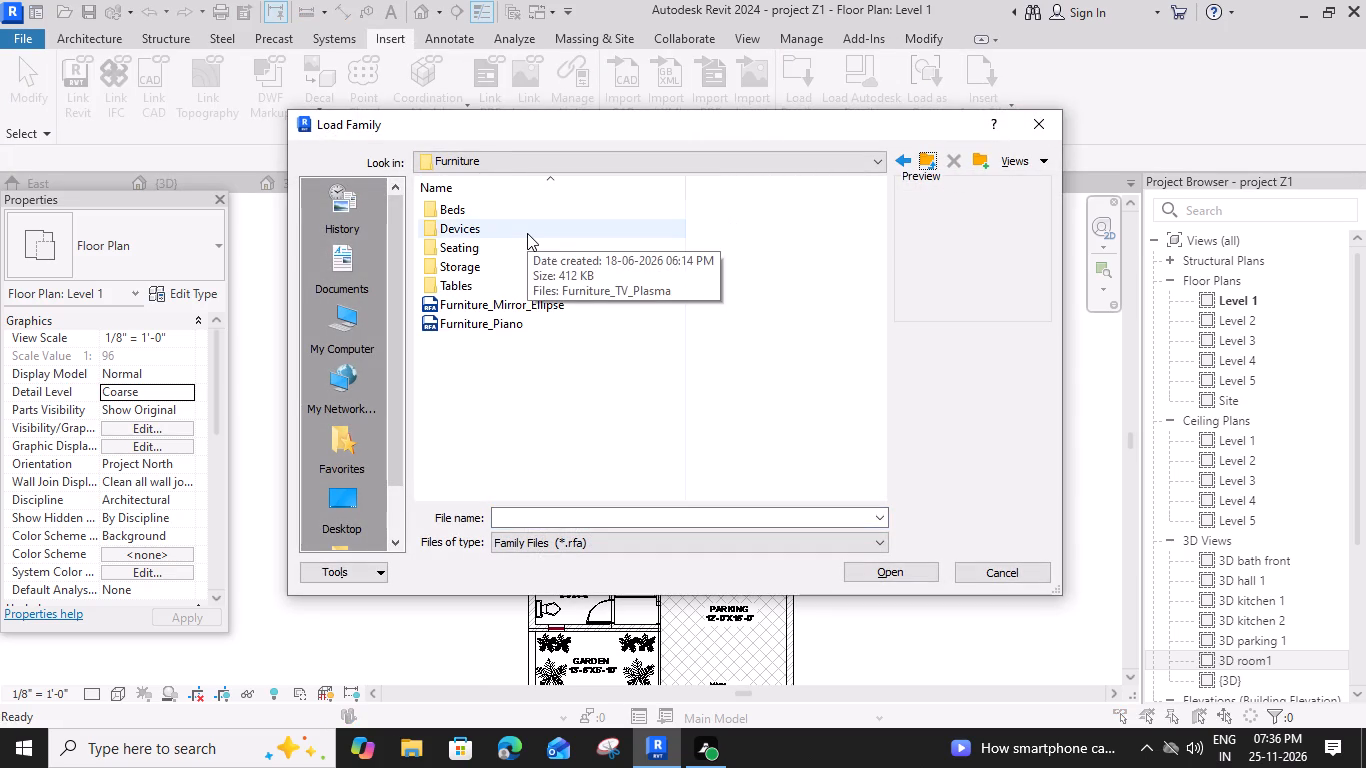
{"action": "left_click", "coordinate": [527, 233]}
{"action": "double_click", "coordinate": [527, 233]}
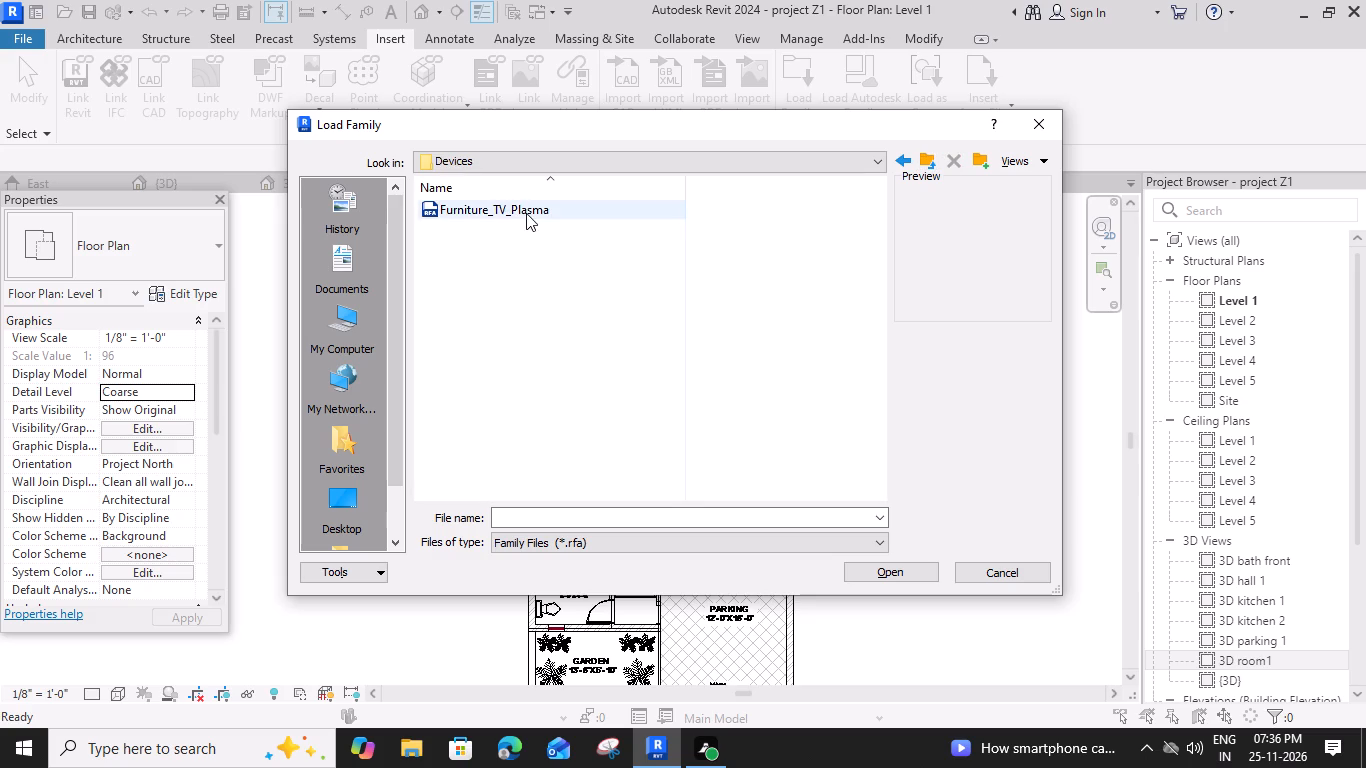
{"action": "left_click", "coordinate": [588, 209]}
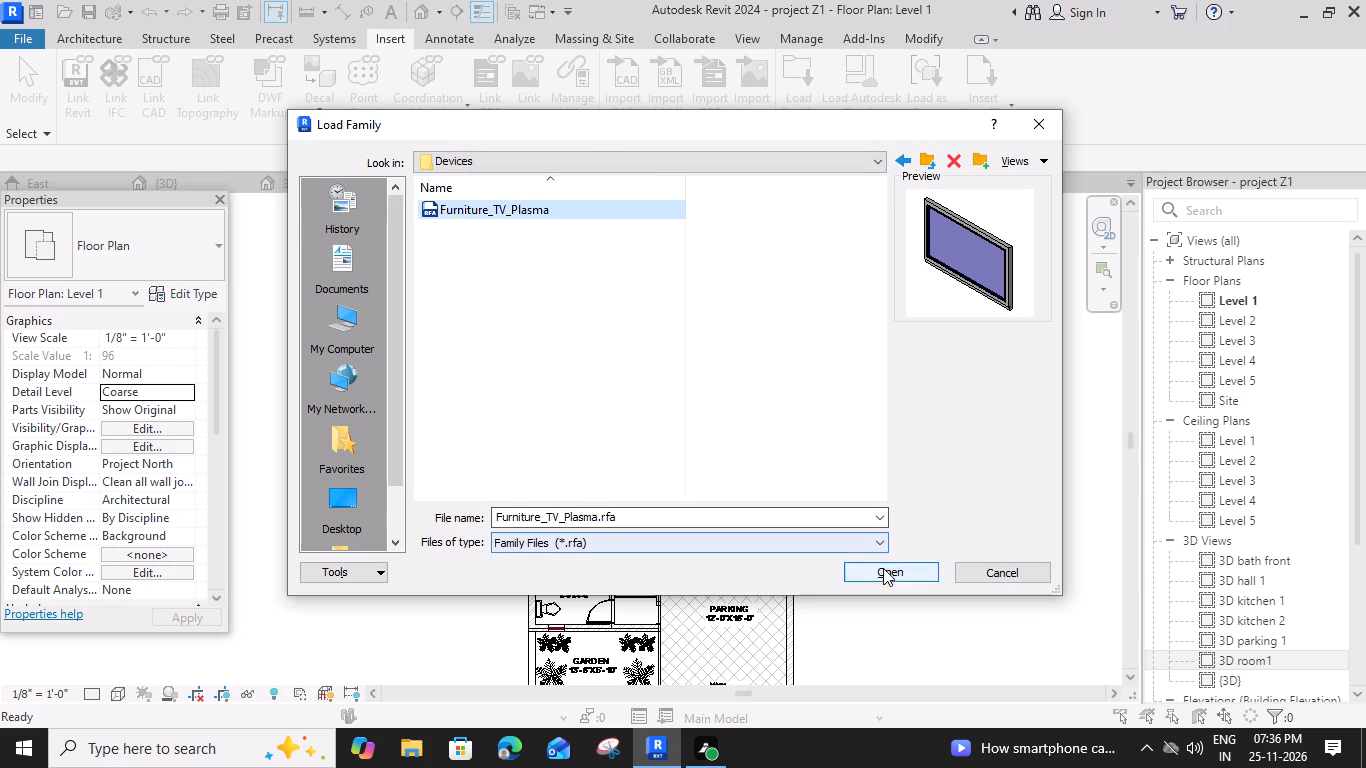
{"action": "left_click", "coordinate": [883, 568]}
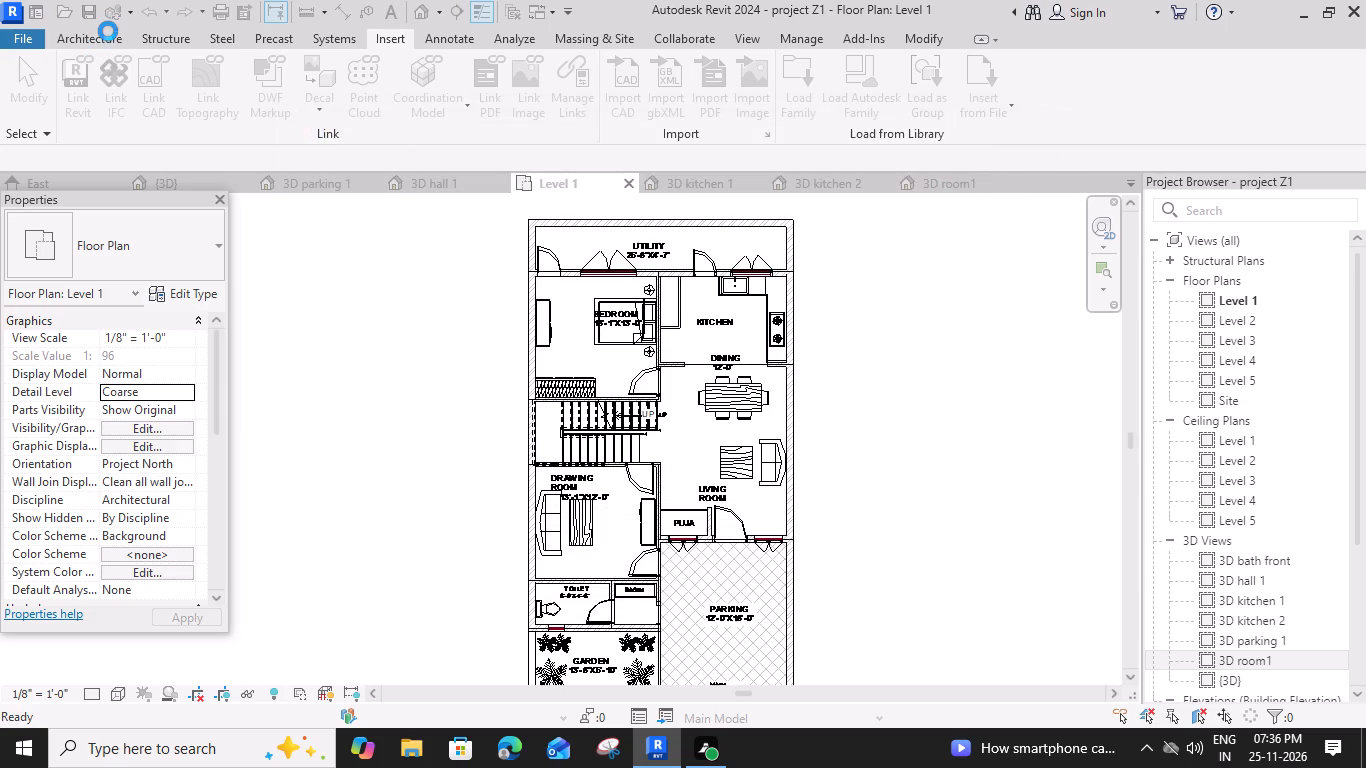
Place a Furniture_TV_Plasma 42" component, rotated parallel to the wall, over the TV unit beside the drawing room's puja-side wall.
{"action": "left_click", "coordinate": [91, 34]}
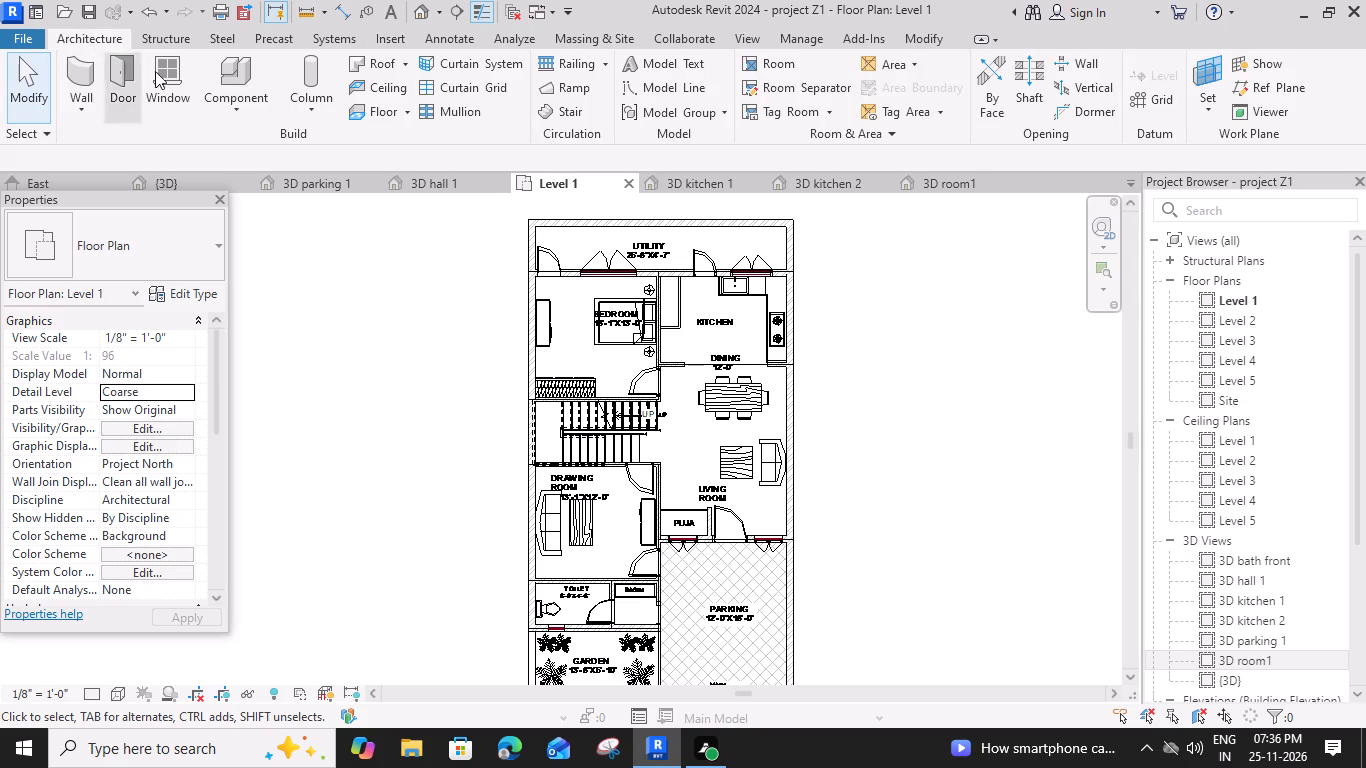
{"action": "left_click", "coordinate": [249, 82]}
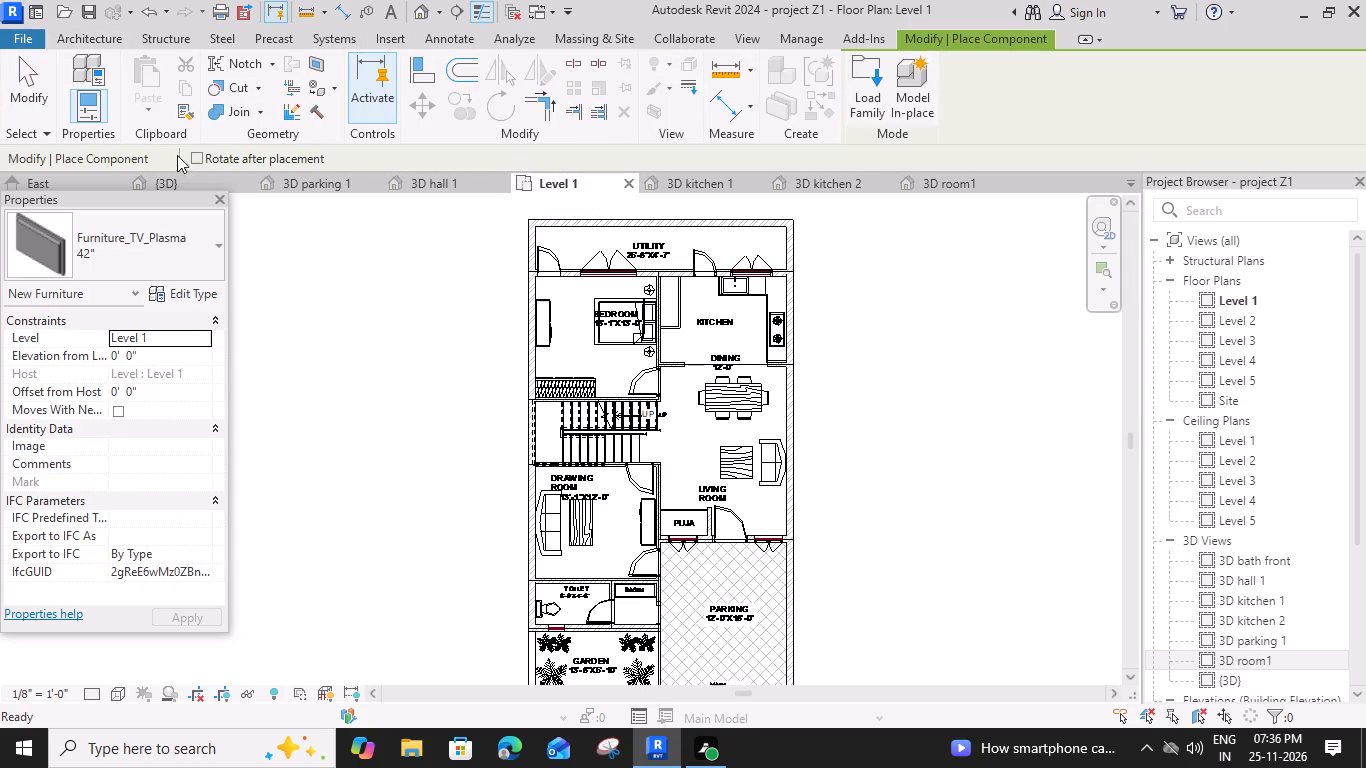
{"action": "scroll", "coordinate": [616, 498], "scroll_direction": "up", "scroll_amount": 3}
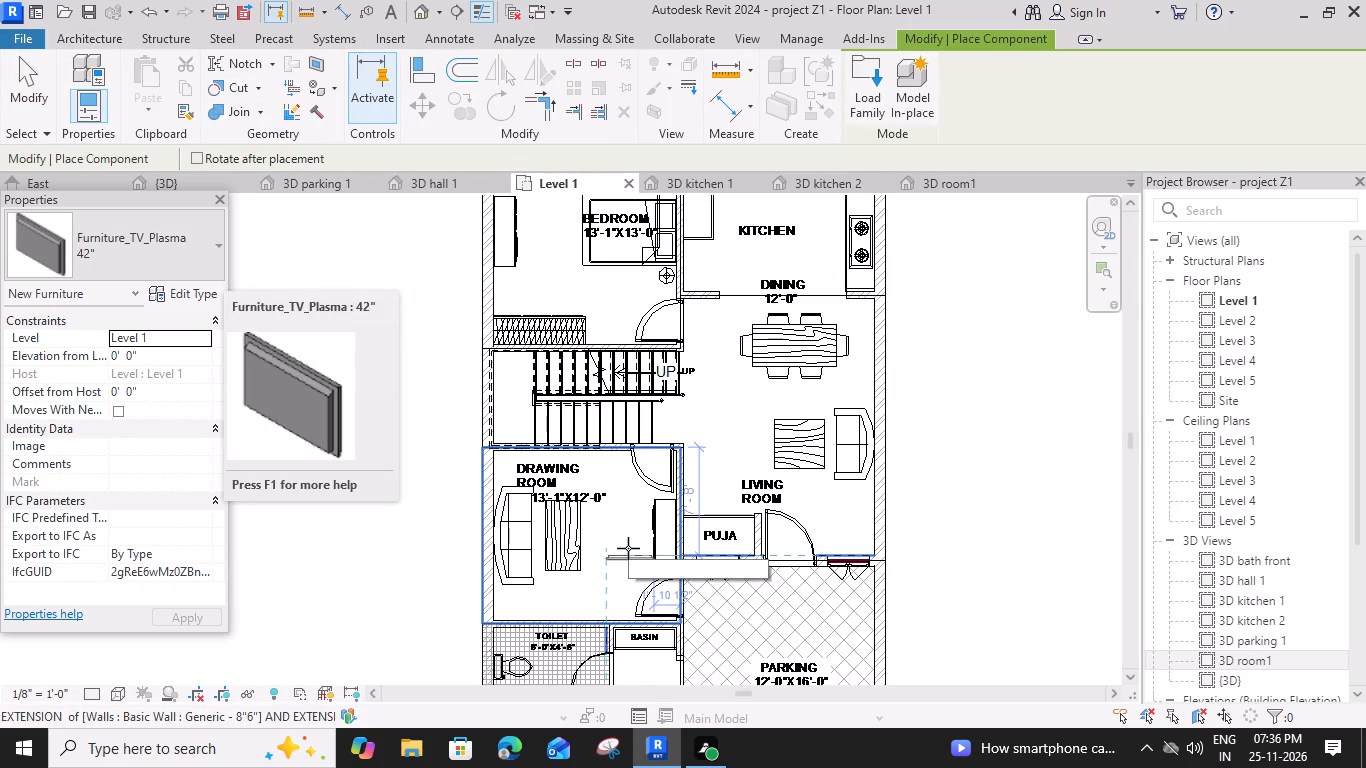
{"action": "key", "text": "space"}
{"action": "key", "text": "space"}
{"action": "key", "text": "space"}
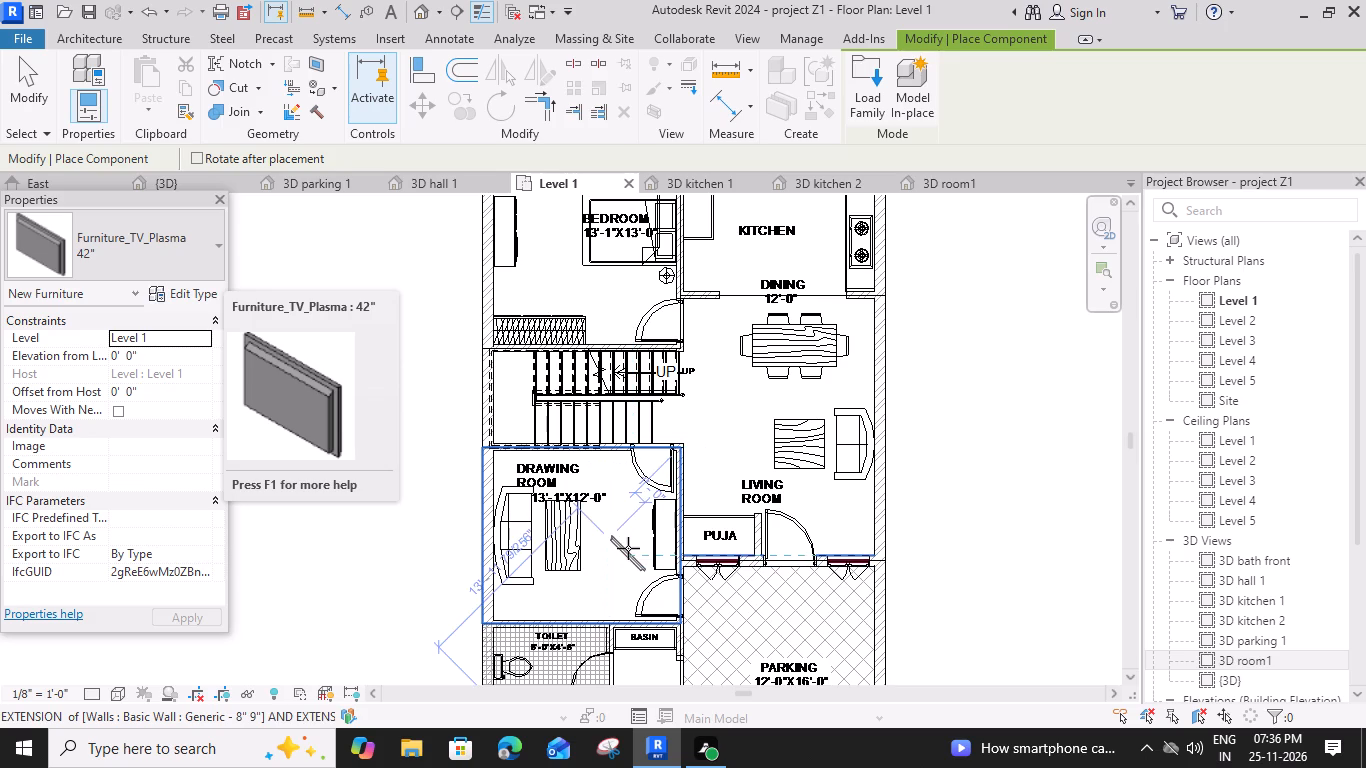
{"action": "key", "text": "space"}
{"action": "key", "text": "space"}
{"action": "key", "text": "space"}
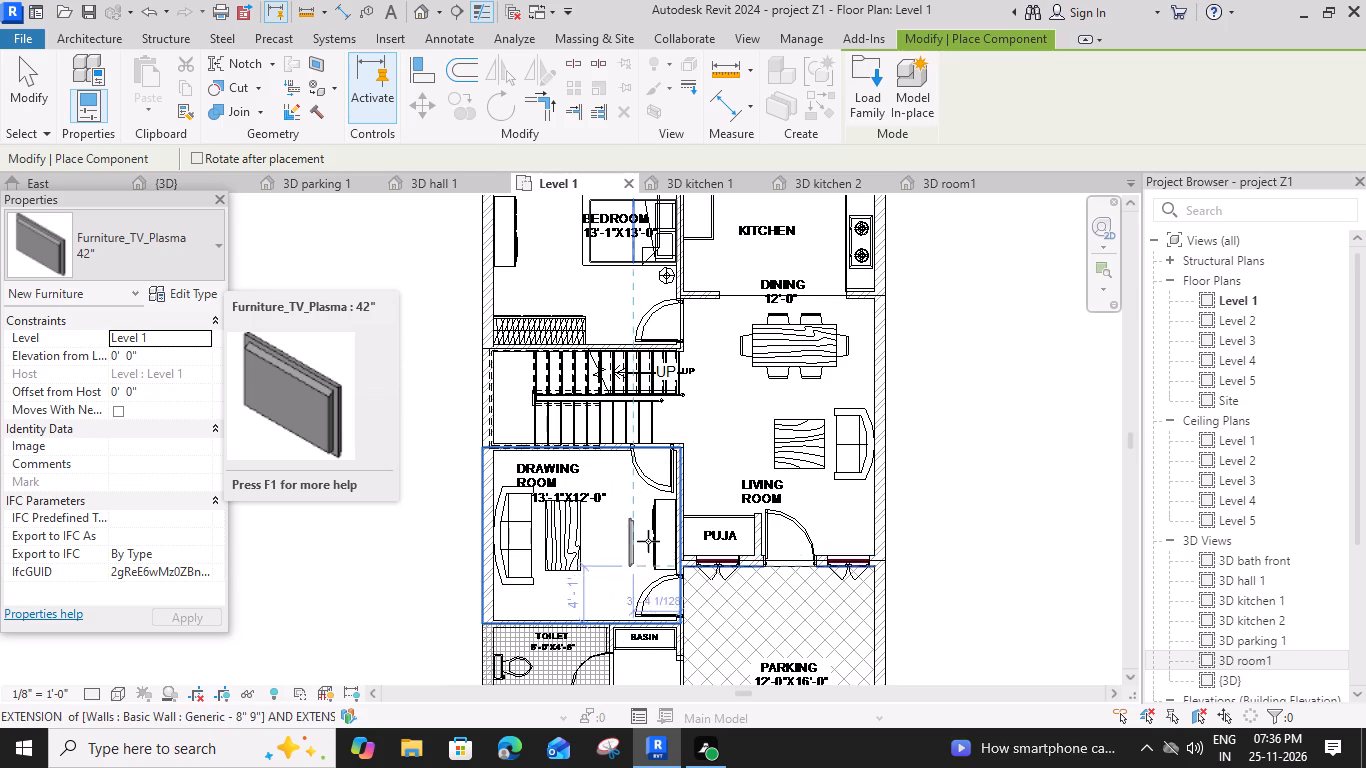
{"action": "scroll", "coordinate": [652, 527], "scroll_direction": "up", "scroll_amount": 8}
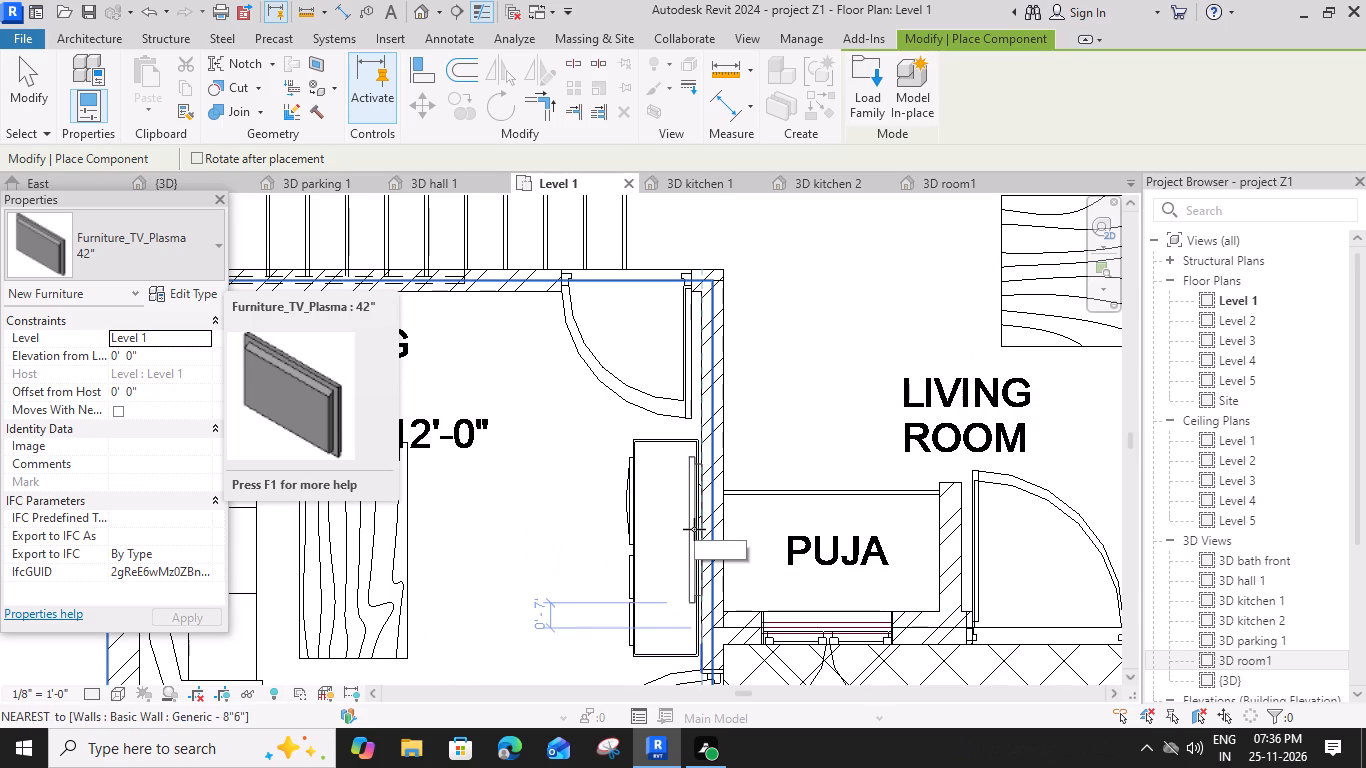
{"action": "left_click", "coordinate": [694, 529]}
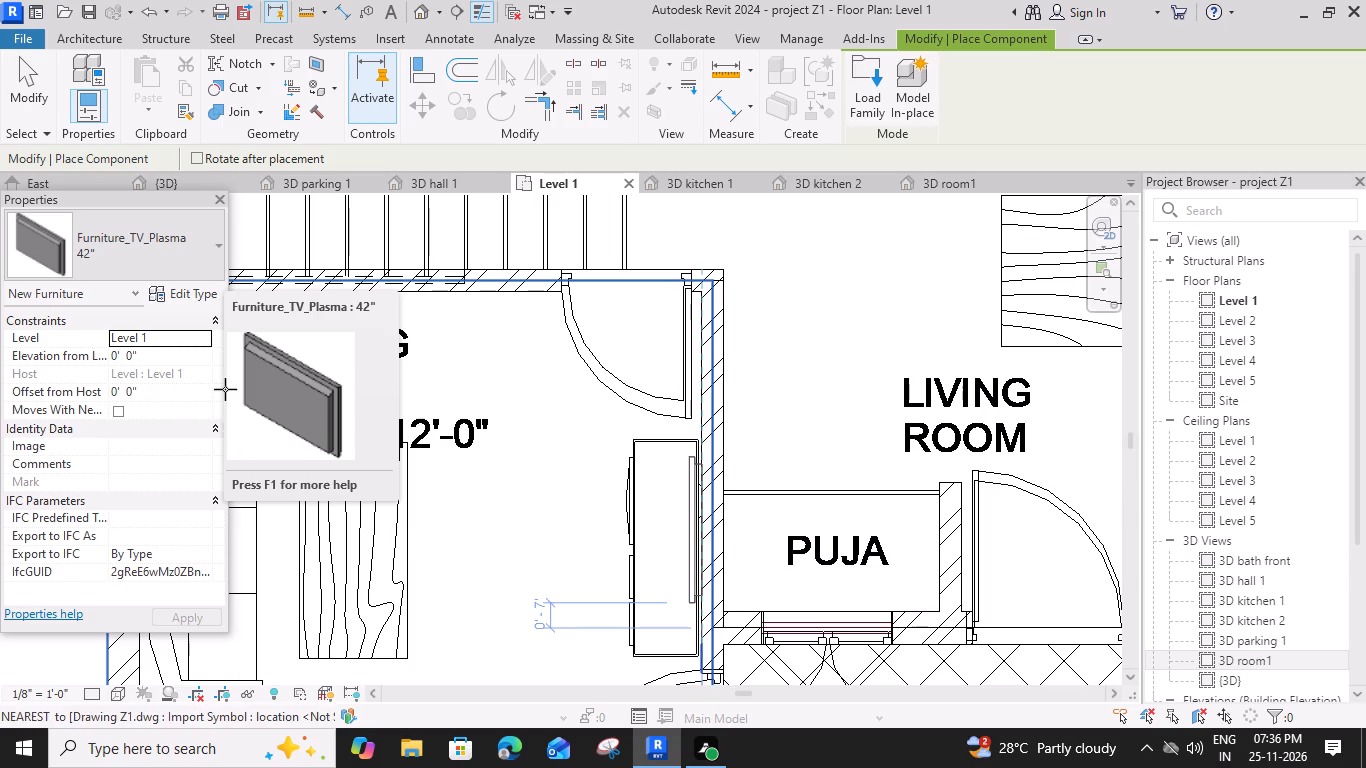
Set the plasma TV component's Elevation from Level to 4' and finish placing components.
{"action": "left_click", "coordinate": [169, 357]}
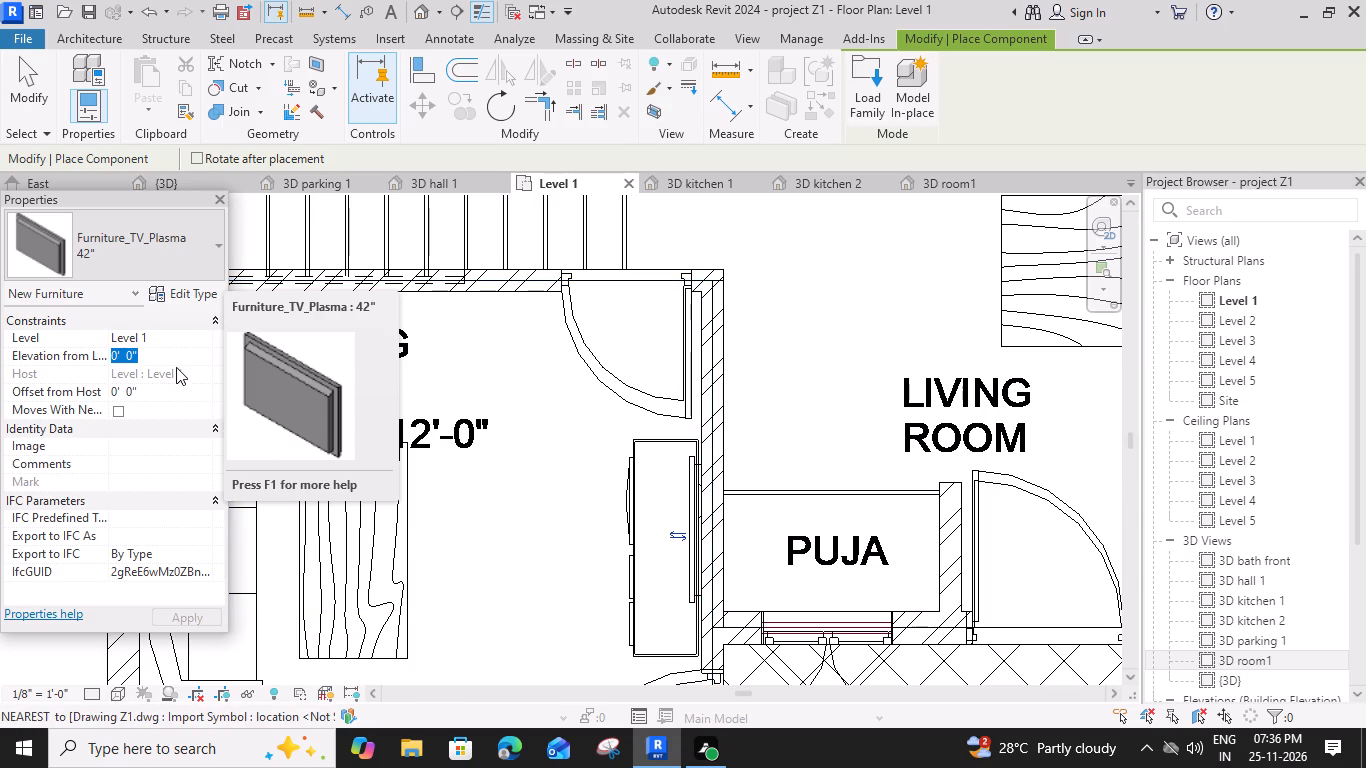
{"action": "type", "text": "4'"}
{"action": "key", "text": "Return"}
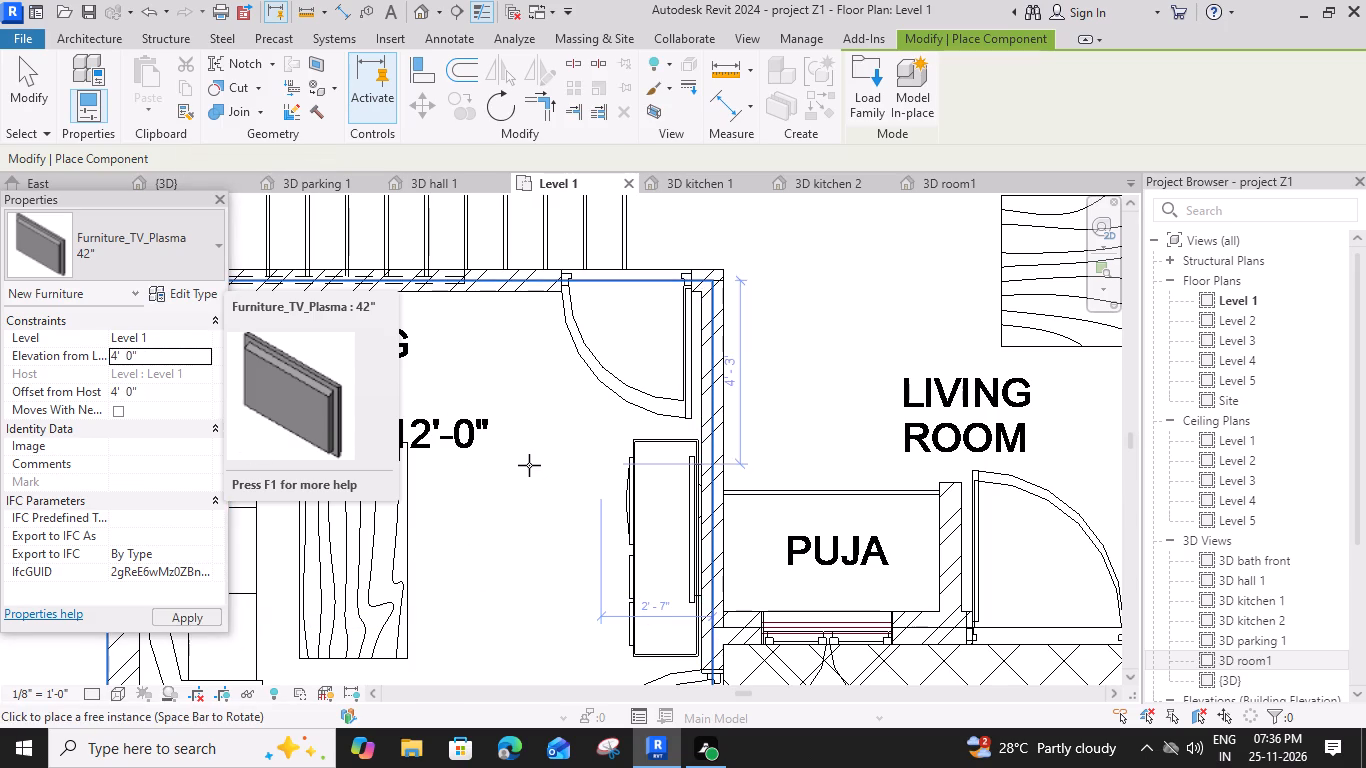
{"action": "key", "text": "Escape"}
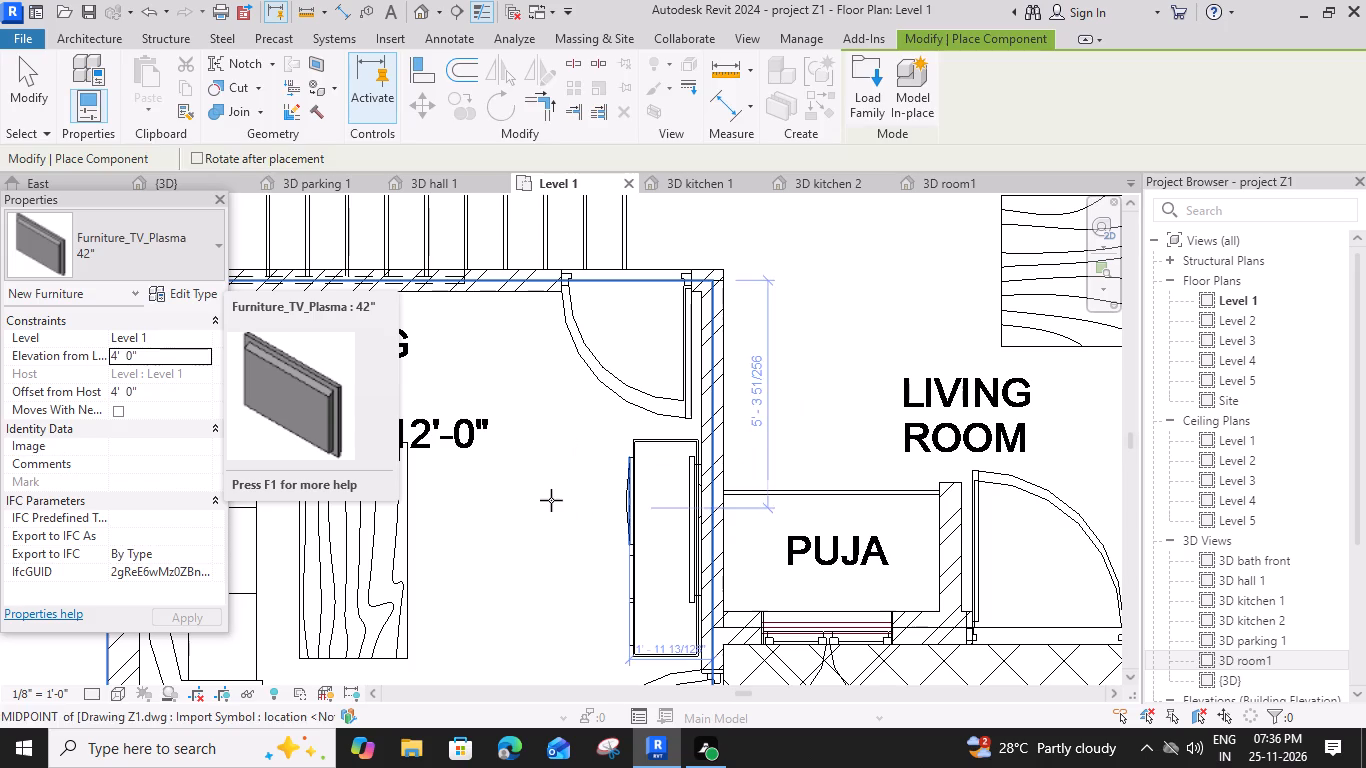
{"action": "key", "text": "Escape"}
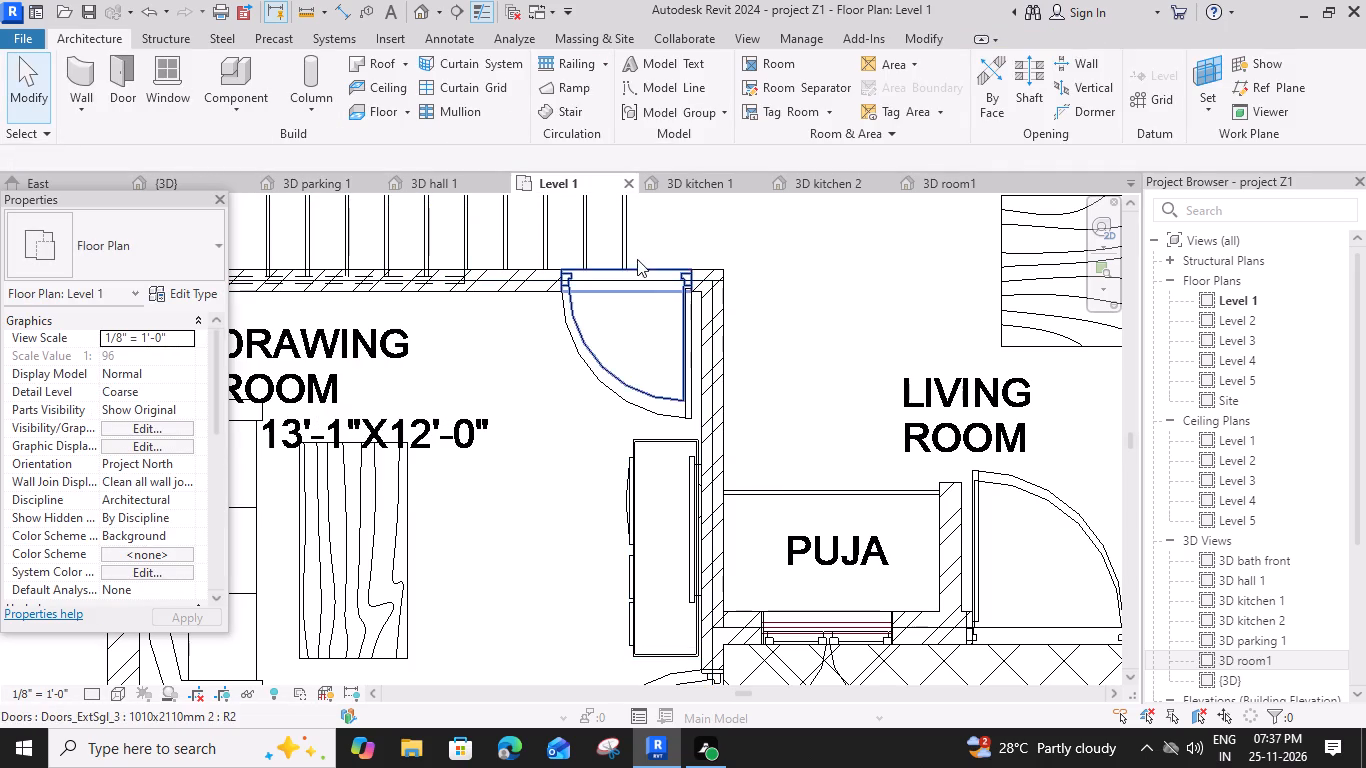
Load the Furniture_Sofa_2 family from the Seating folder of the Furniture library.
{"action": "scroll", "coordinate": [637, 259], "scroll_direction": "down", "scroll_amount": 5}
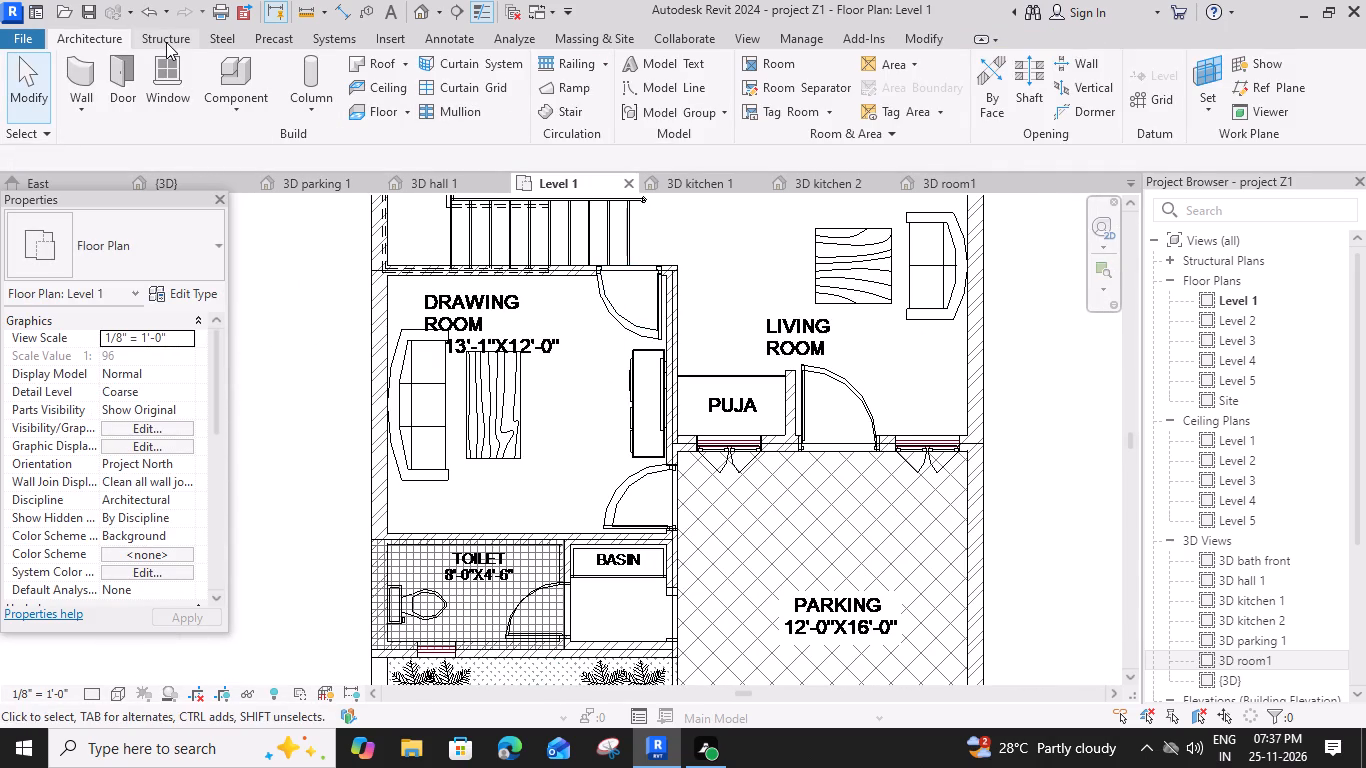
{"action": "left_click", "coordinate": [240, 116]}
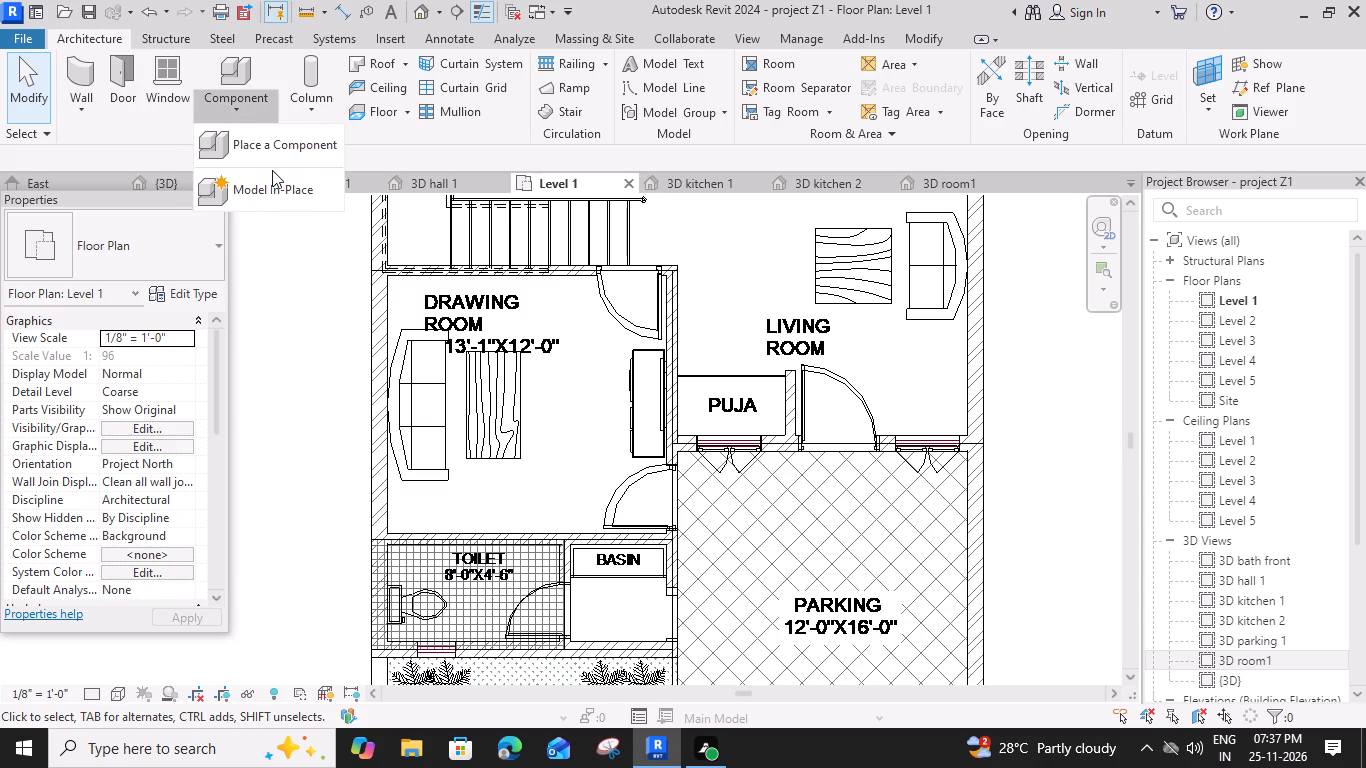
{"action": "left_click", "coordinate": [275, 142]}
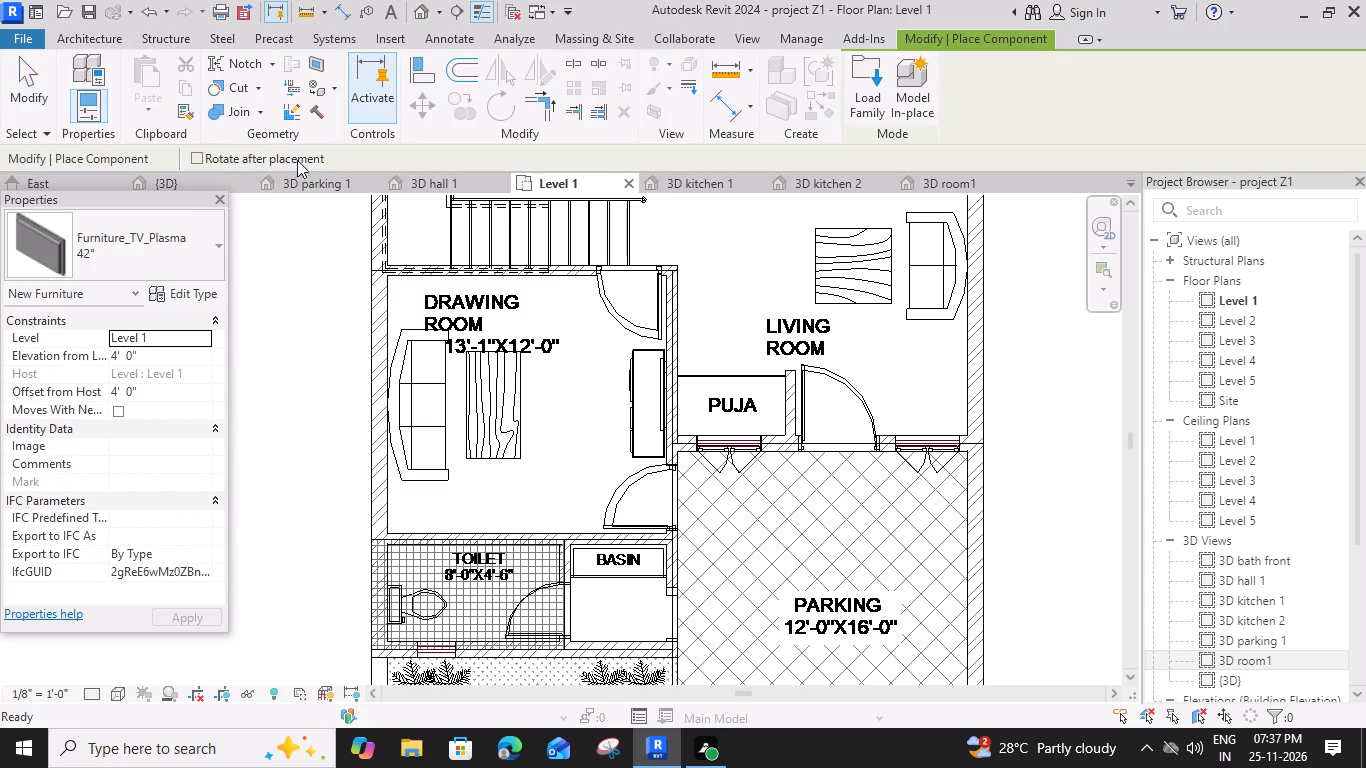
{"action": "left_click", "coordinate": [855, 65]}
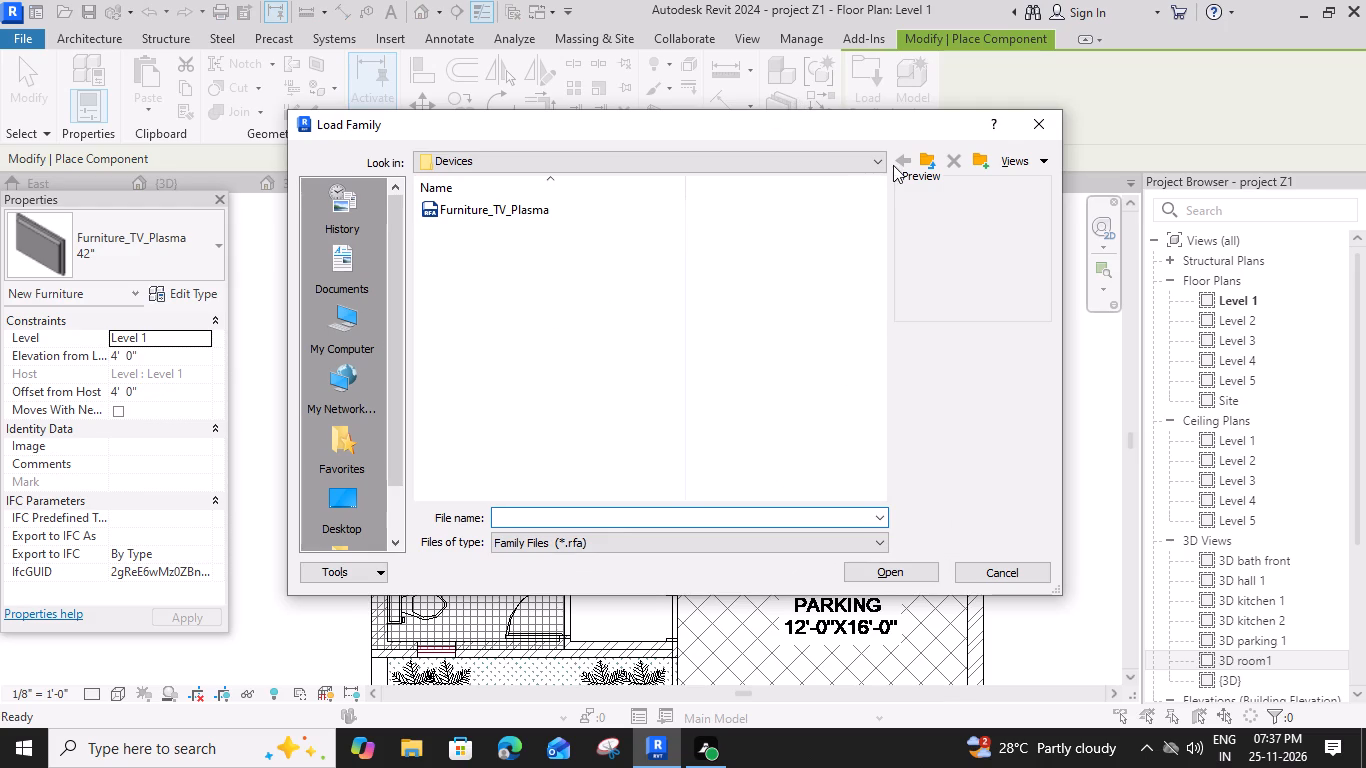
{"action": "left_click", "coordinate": [929, 158]}
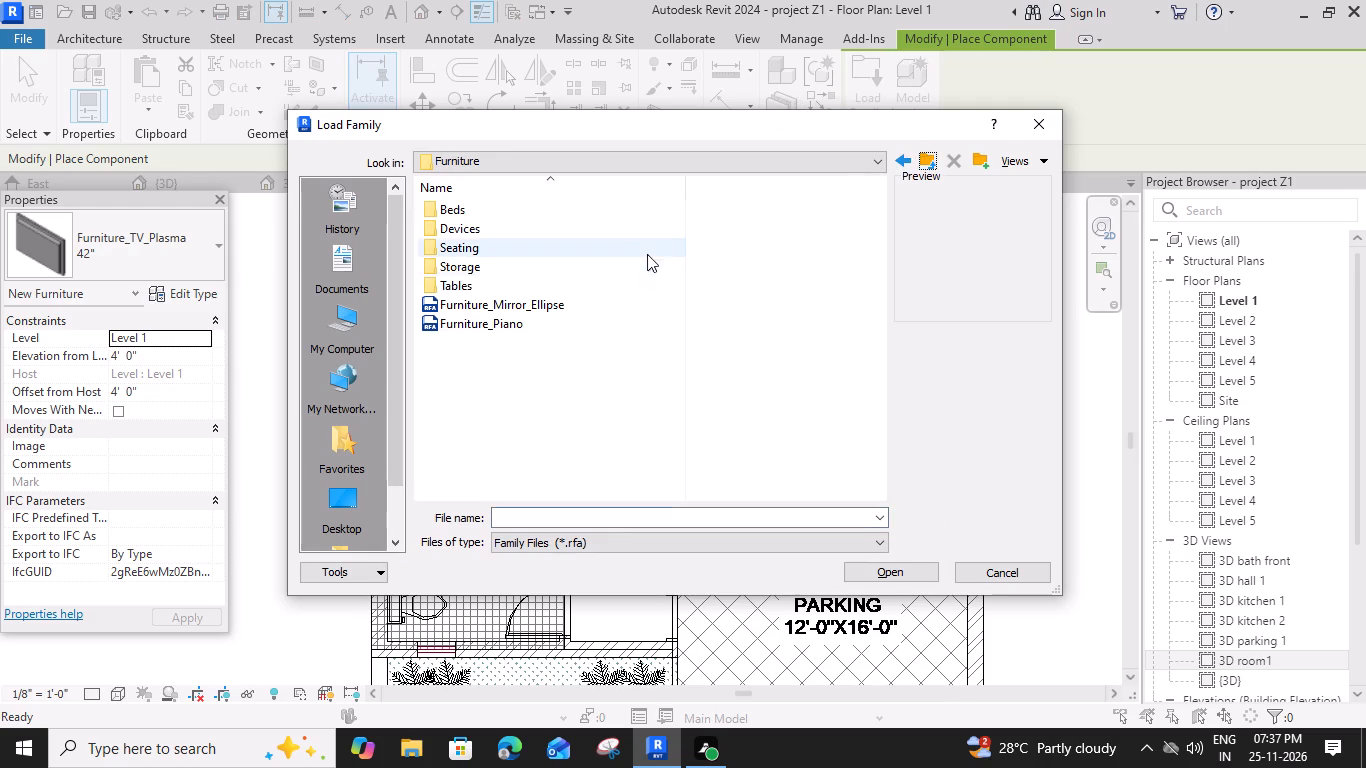
{"action": "left_click", "coordinate": [600, 254]}
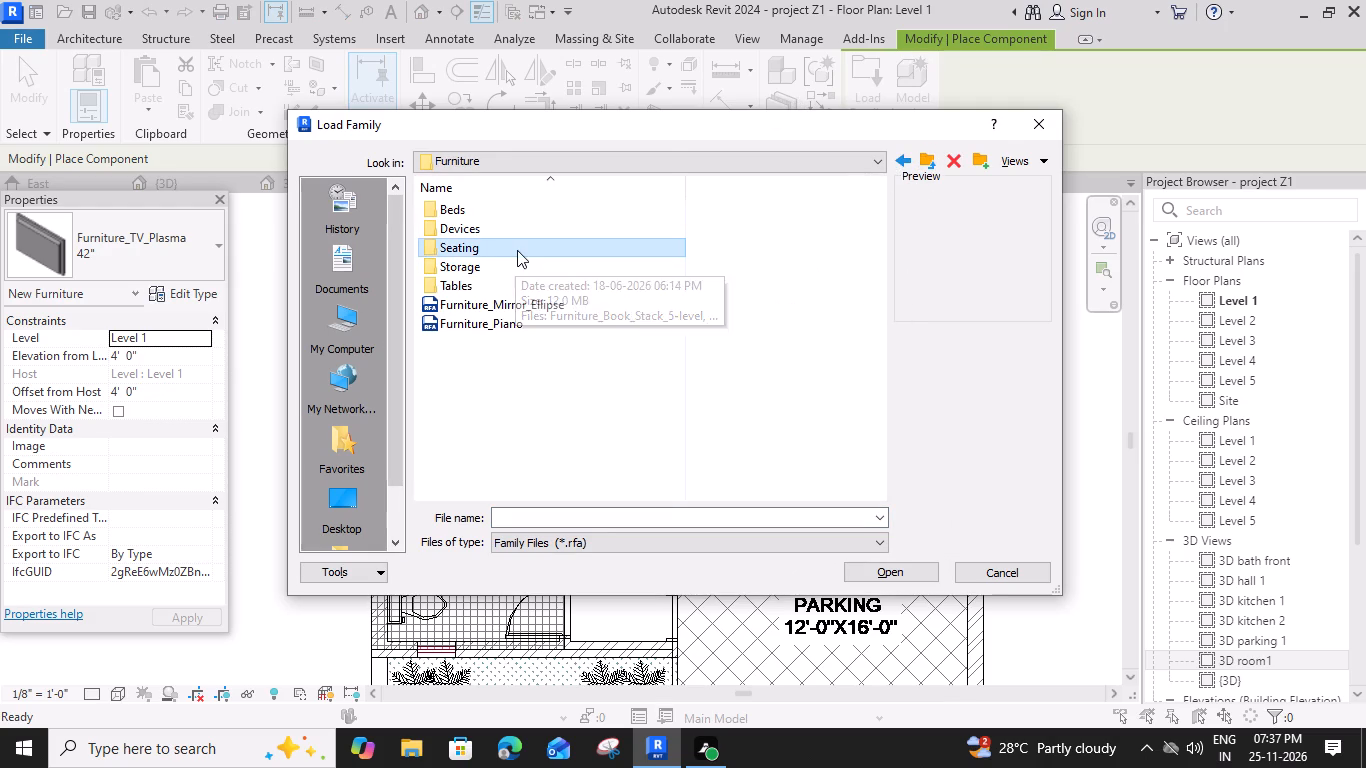
{"action": "double_click", "coordinate": [517, 250]}
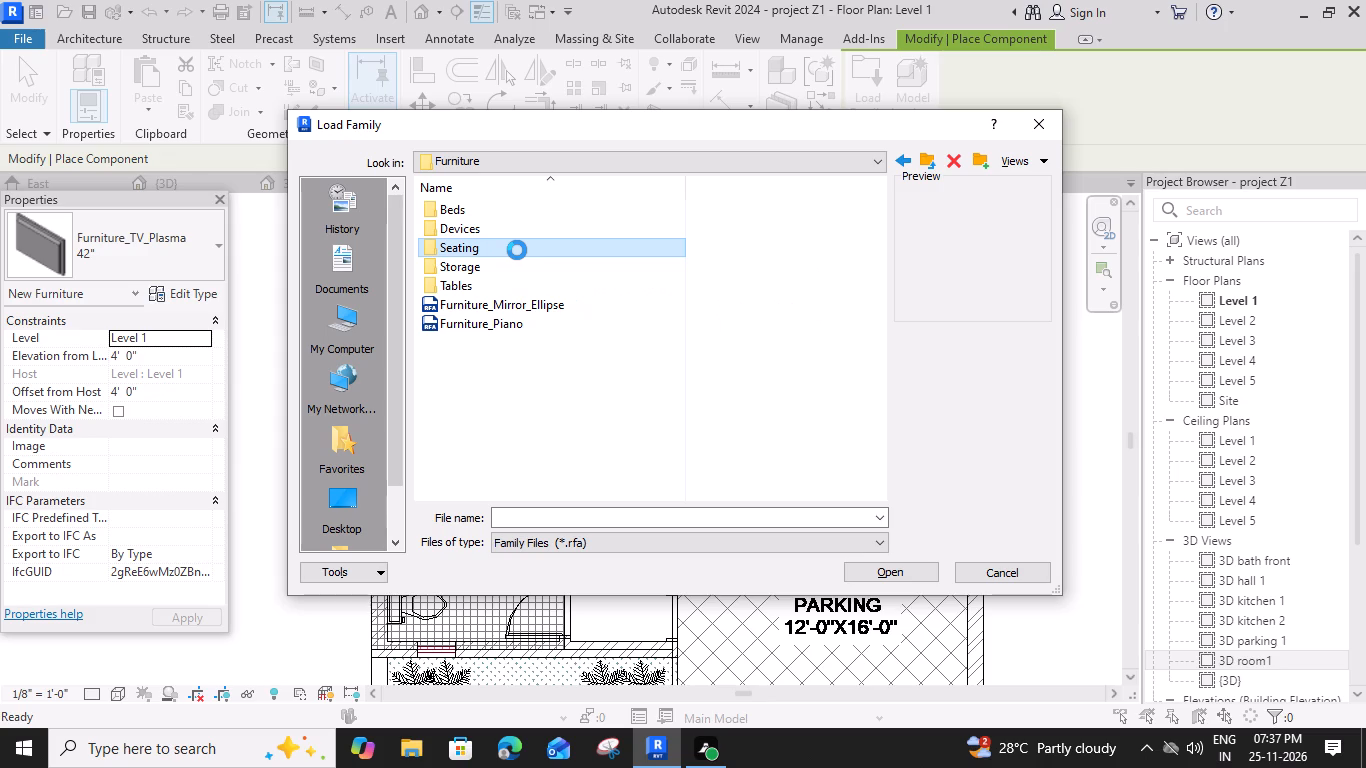
{"action": "left_click", "coordinate": [641, 207]}
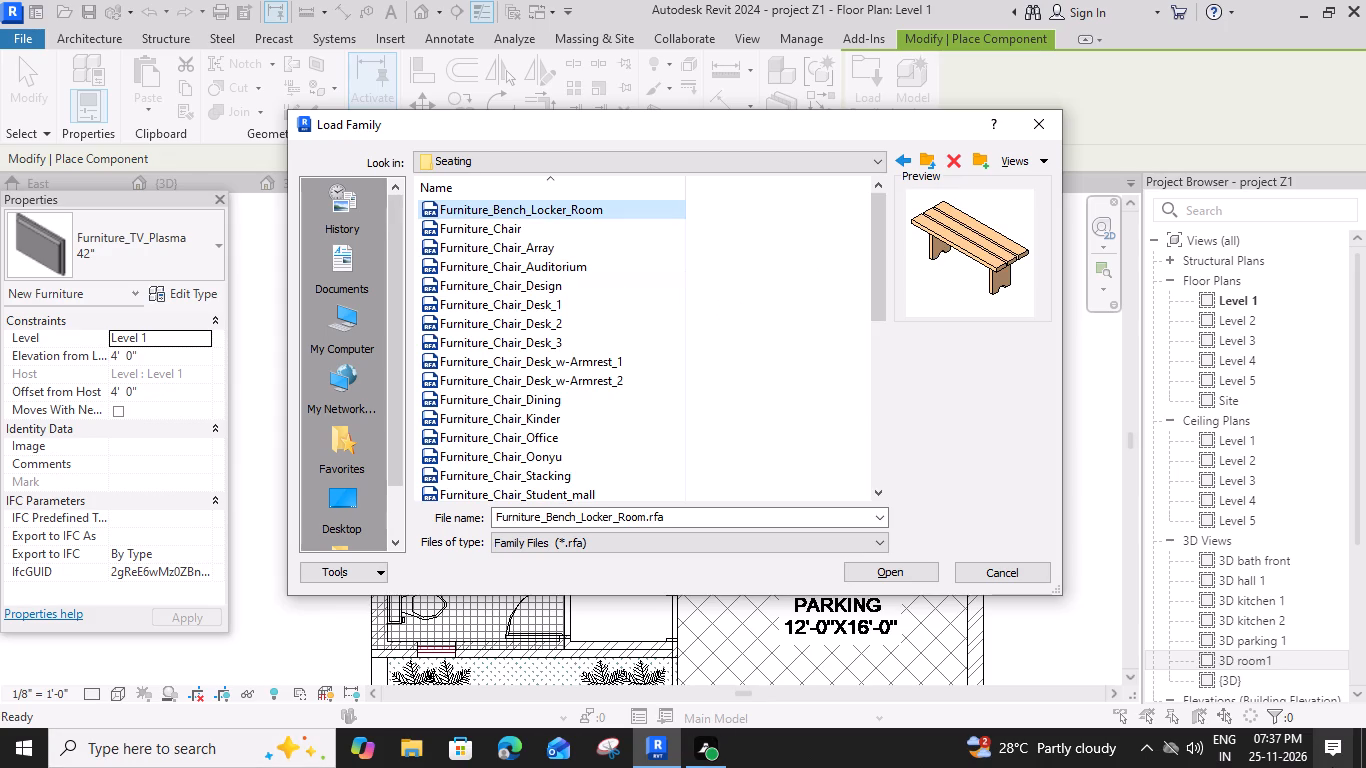
{"action": "key", "text": "Down"}
{"action": "key", "text": "Down"}
{"action": "key", "text": "Down"}
{"action": "key", "text": "Down"}
{"action": "key", "text": "Down"}
{"action": "key", "text": "Down"}
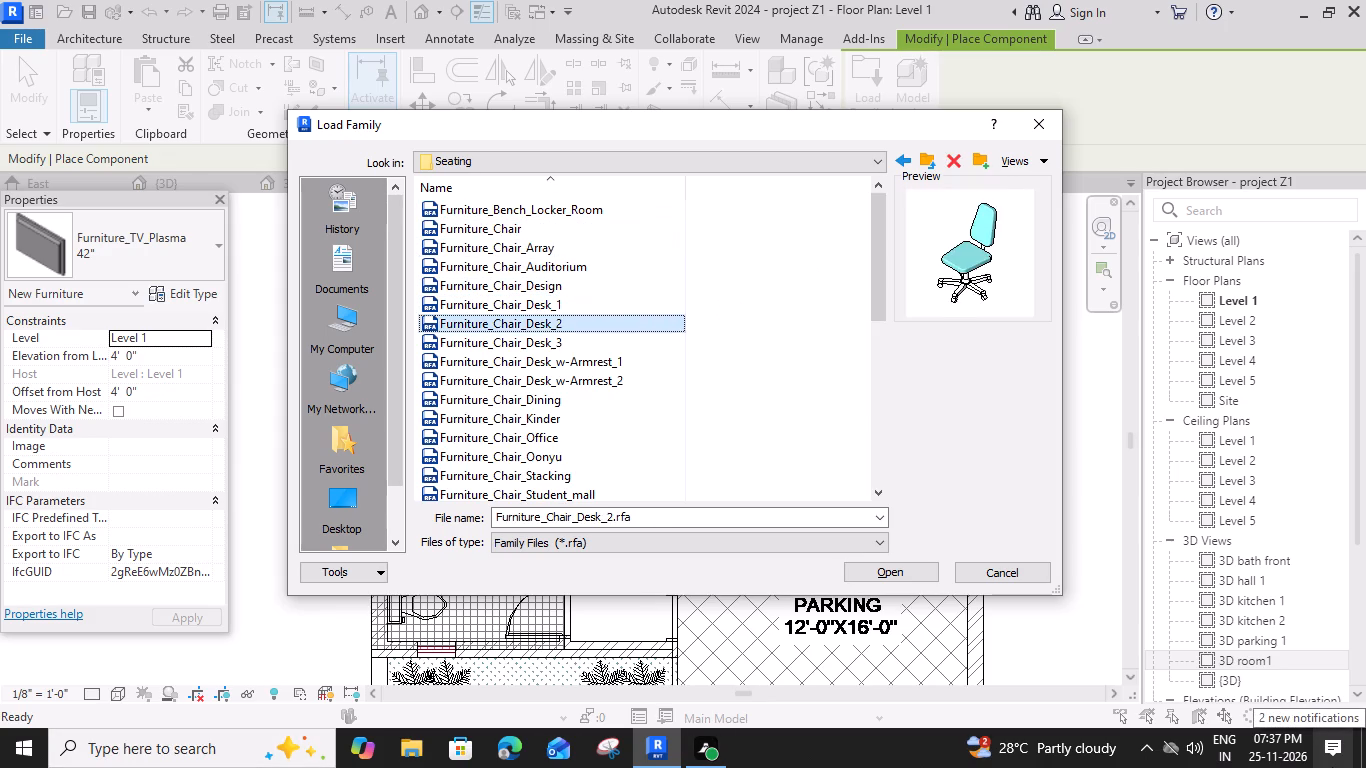
{"action": "key", "text": "Down"}
{"action": "key", "text": "Down"}
{"action": "key", "text": "Down"}
{"action": "key", "text": "Down"}
{"action": "key", "text": "Down"}
{"action": "key", "text": "Down"}
{"action": "key", "text": "Down"}
{"action": "key", "text": "Down"}
{"action": "key", "text": "Down"}
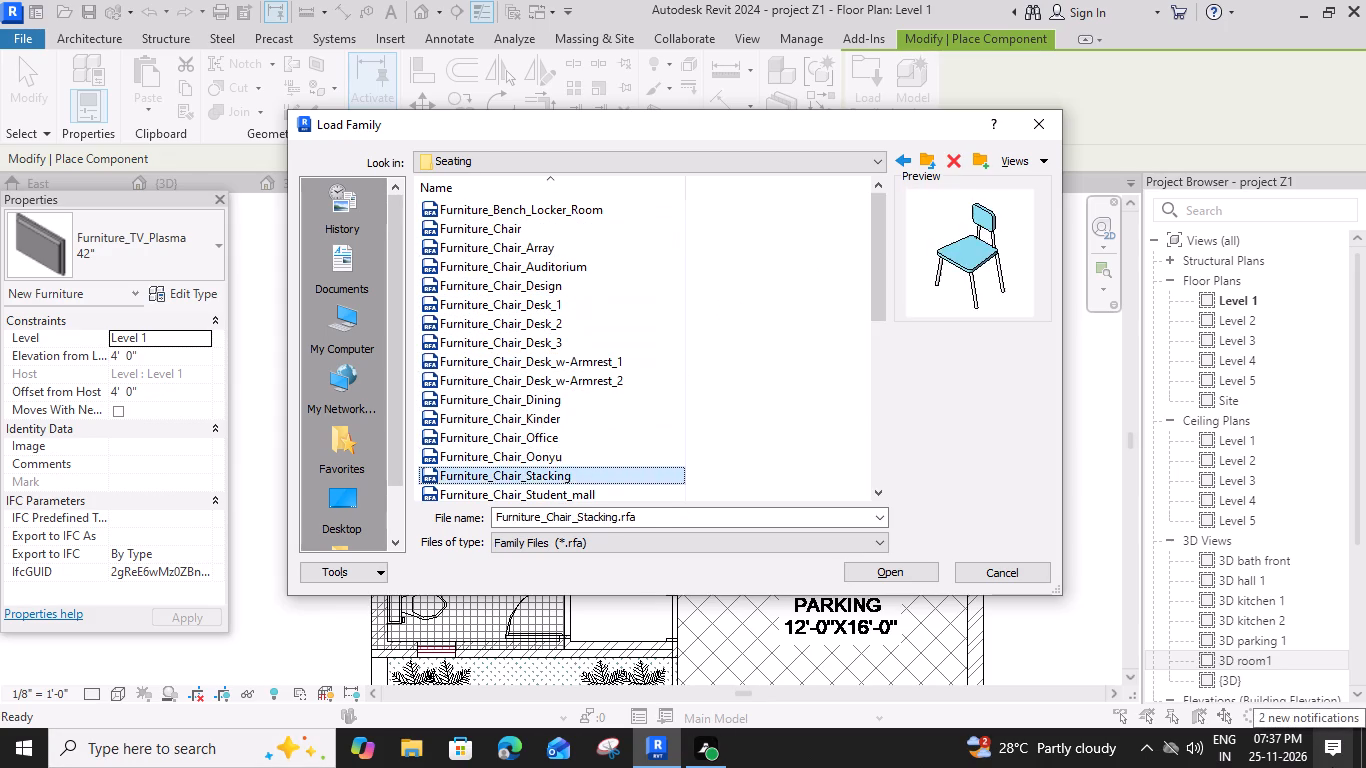
{"action": "key", "text": "Down"}
{"action": "key", "text": "Down"}
{"action": "key", "text": "Down"}
{"action": "key", "text": "Down"}
{"action": "key", "text": "Down"}
{"action": "key", "text": "Down"}
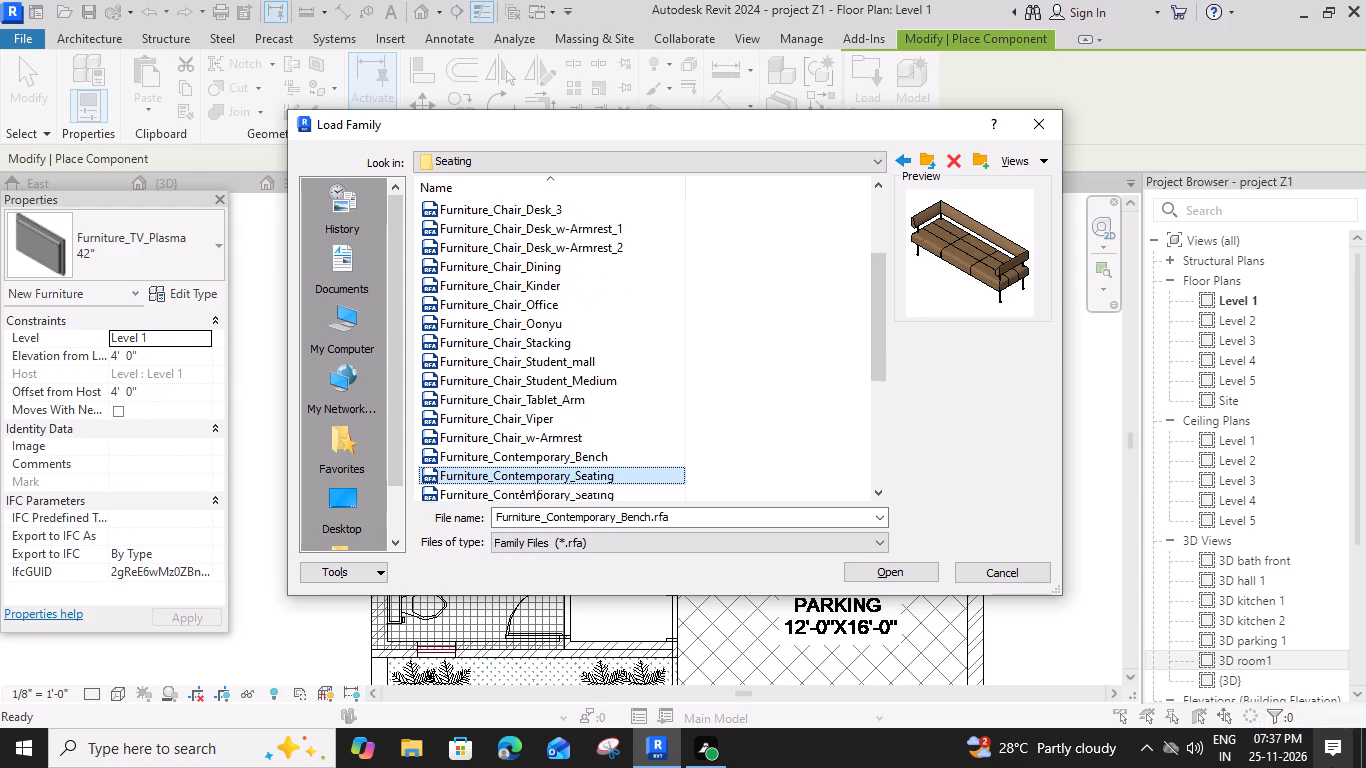
{"action": "key", "text": "Down"}
{"action": "key", "text": "Down"}
{"action": "key", "text": "Down"}
{"action": "key", "text": "Down"}
{"action": "key", "text": "Down"}
{"action": "key", "text": "Down"}
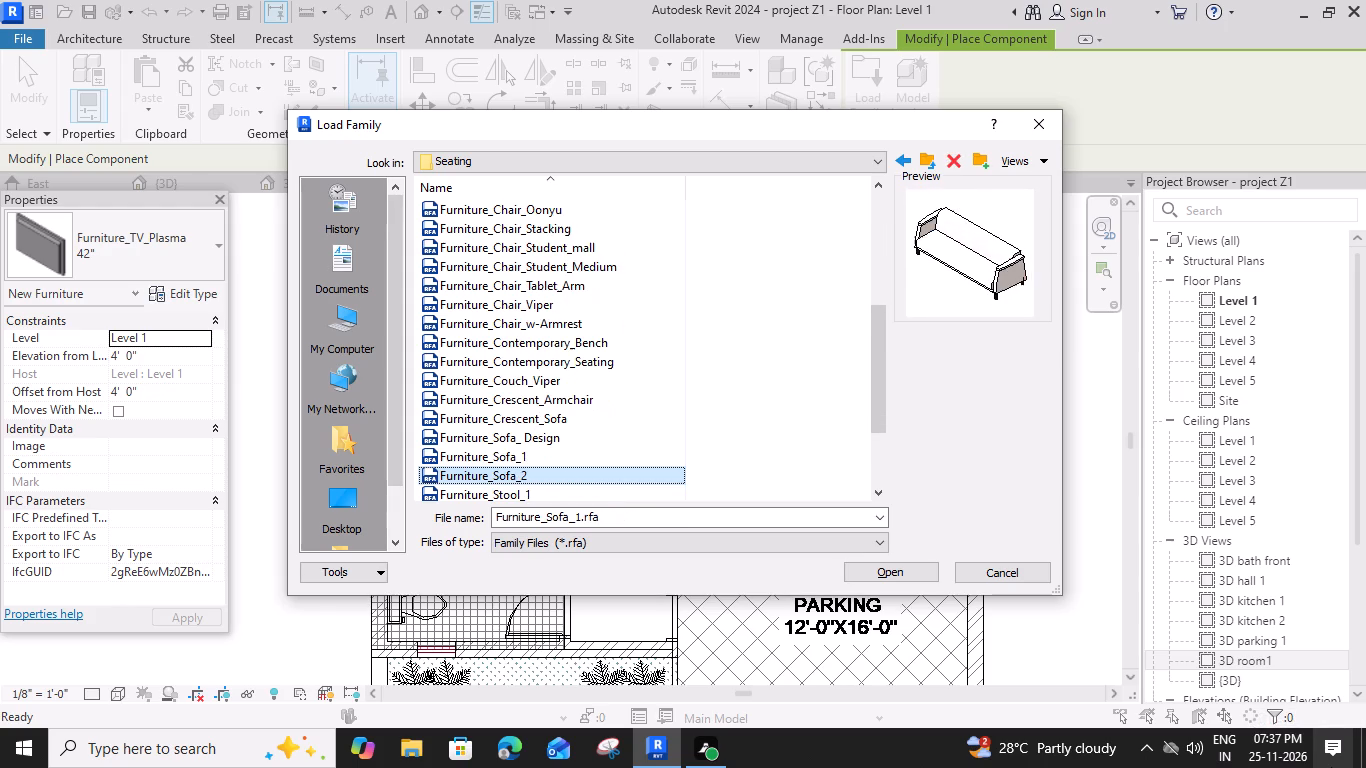
{"action": "key", "text": "Down"}
{"action": "key", "text": "Down"}
{"action": "key", "text": "Down"}
{"action": "key", "text": "Up"}
{"action": "key", "text": "Up"}
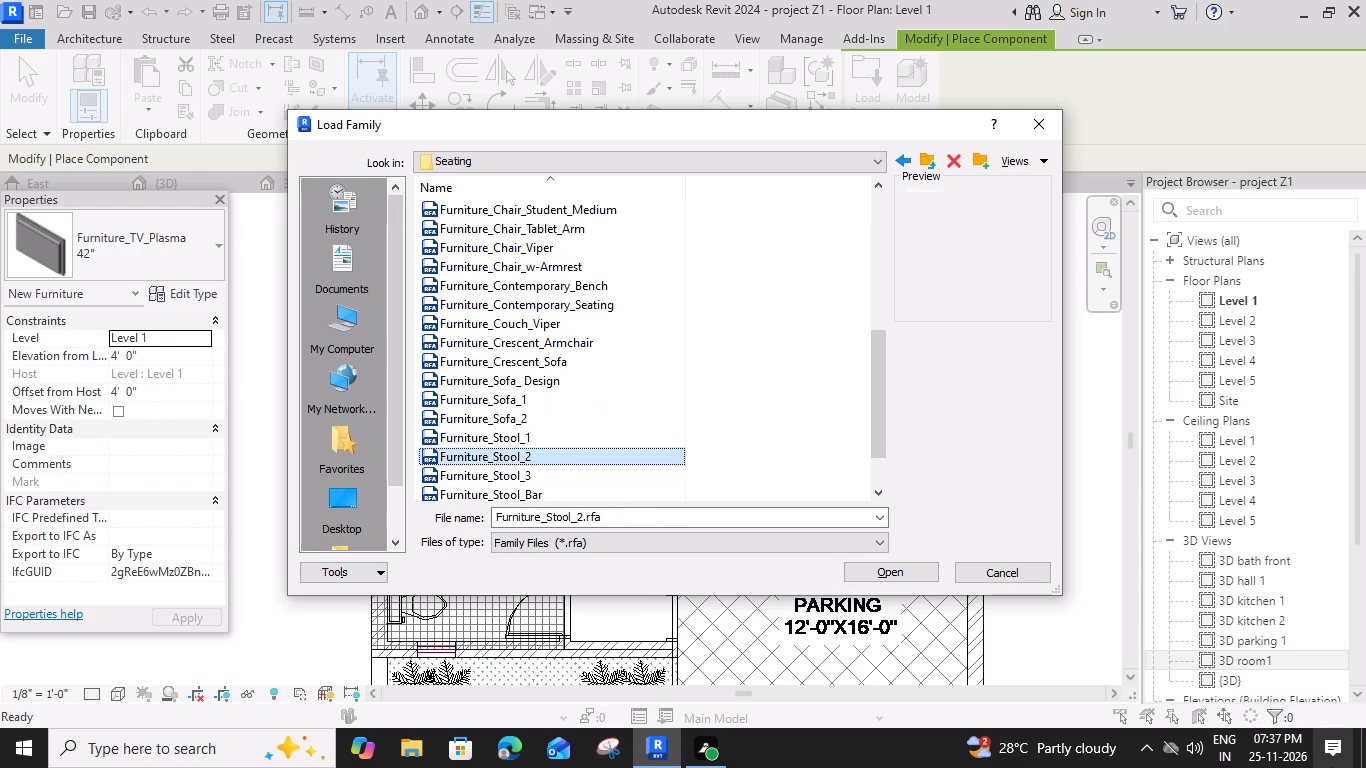
{"action": "key", "text": "Up"}
{"action": "key", "text": "Up"}
{"action": "key", "text": "Down"}
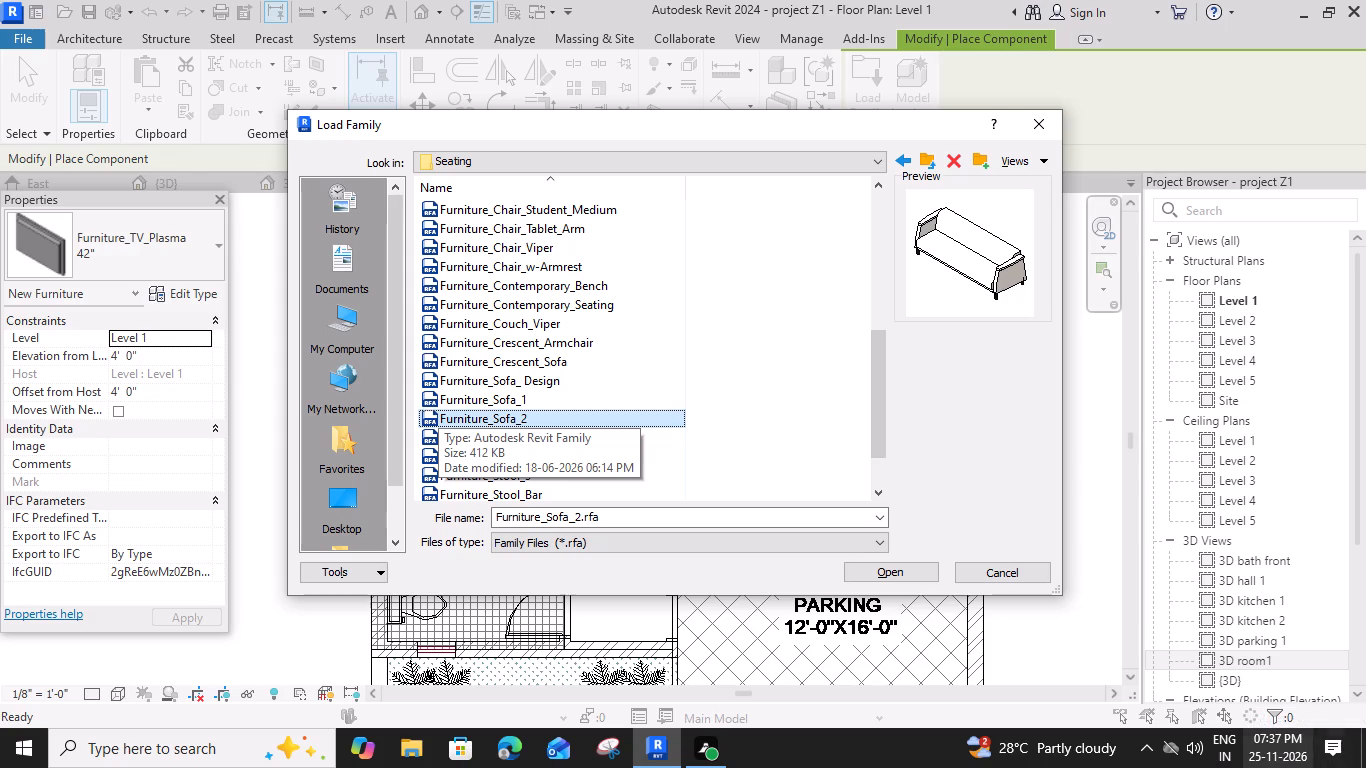
{"action": "left_click", "coordinate": [882, 571]}
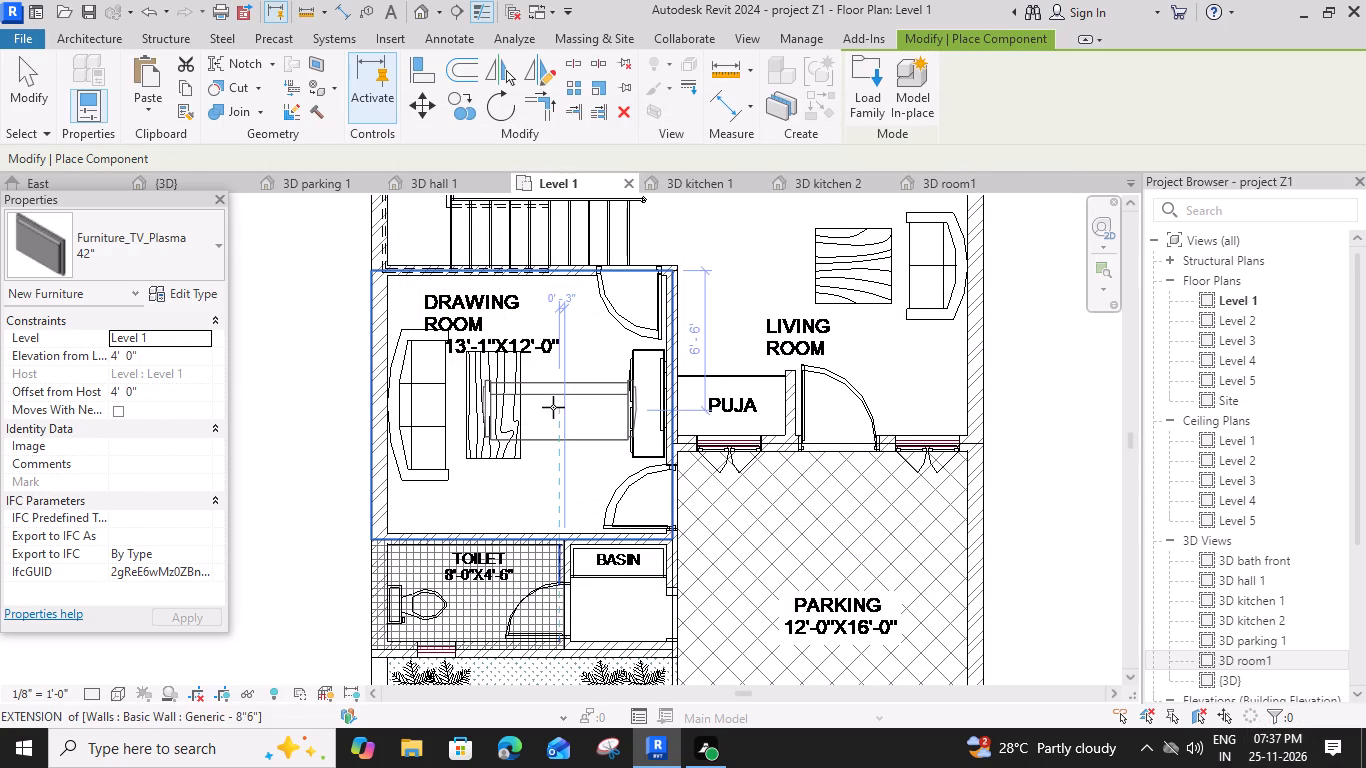
Place a rotated Furniture_Sofa_2 2100x830x380mm over the drawing room's three-seat sofa outline, centred about 1'-6" from the outer wall.
{"action": "key", "text": "space"}
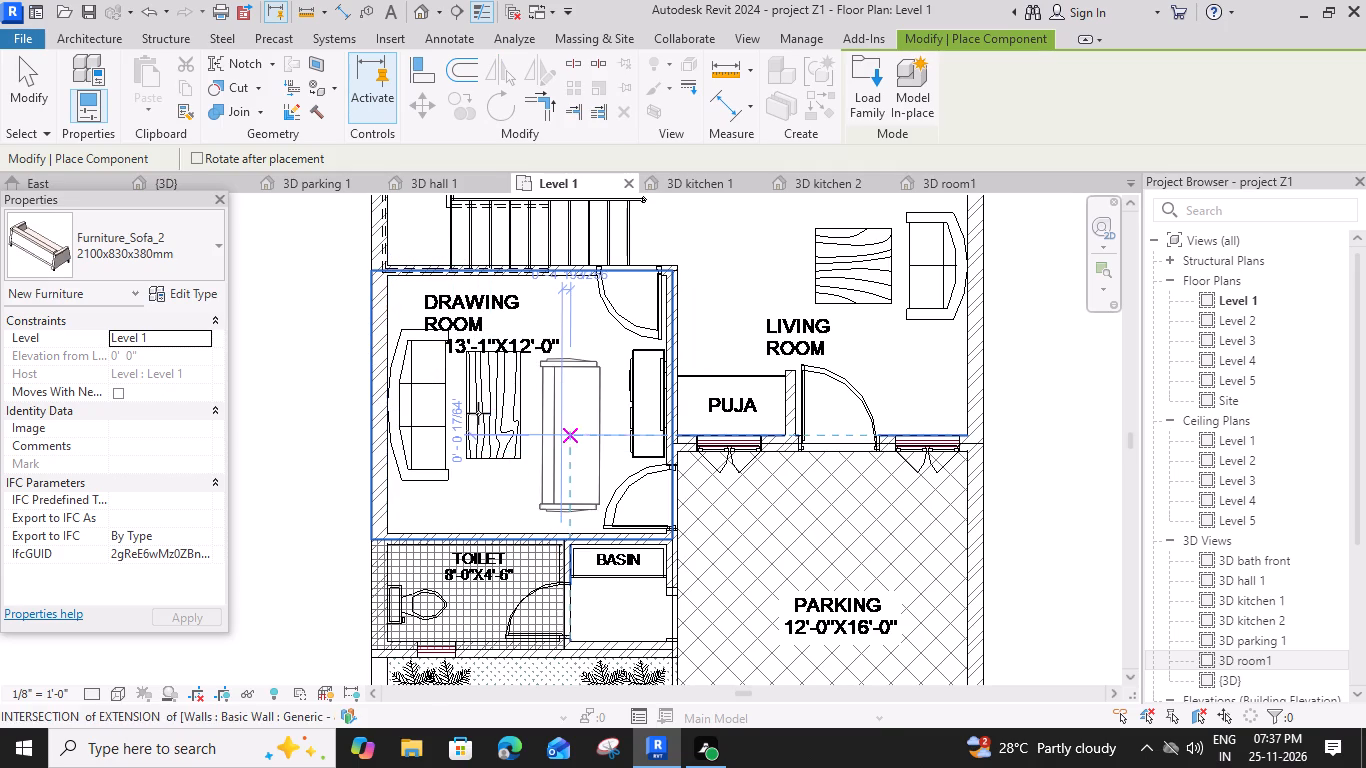
{"action": "scroll", "coordinate": [417, 414], "scroll_direction": "up", "scroll_amount": 3}
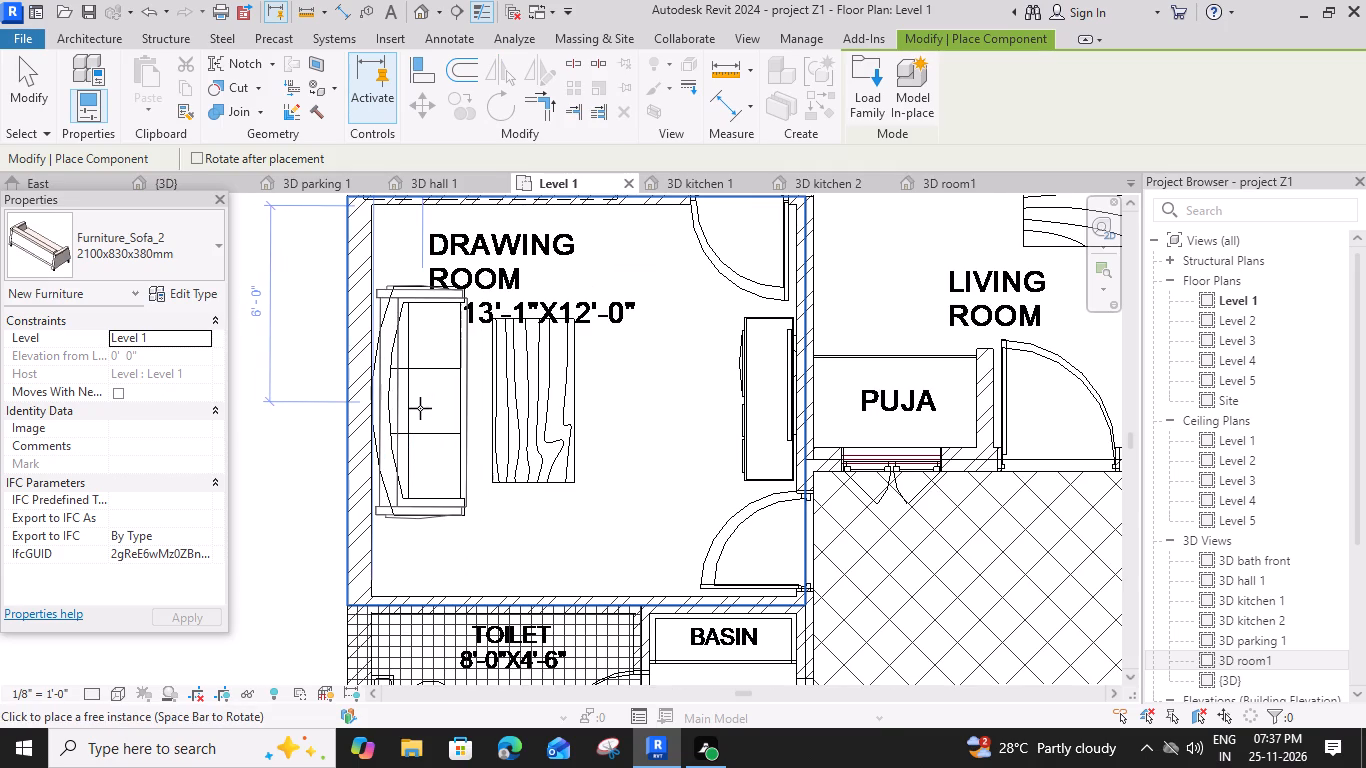
{"action": "left_click", "coordinate": [420, 408]}
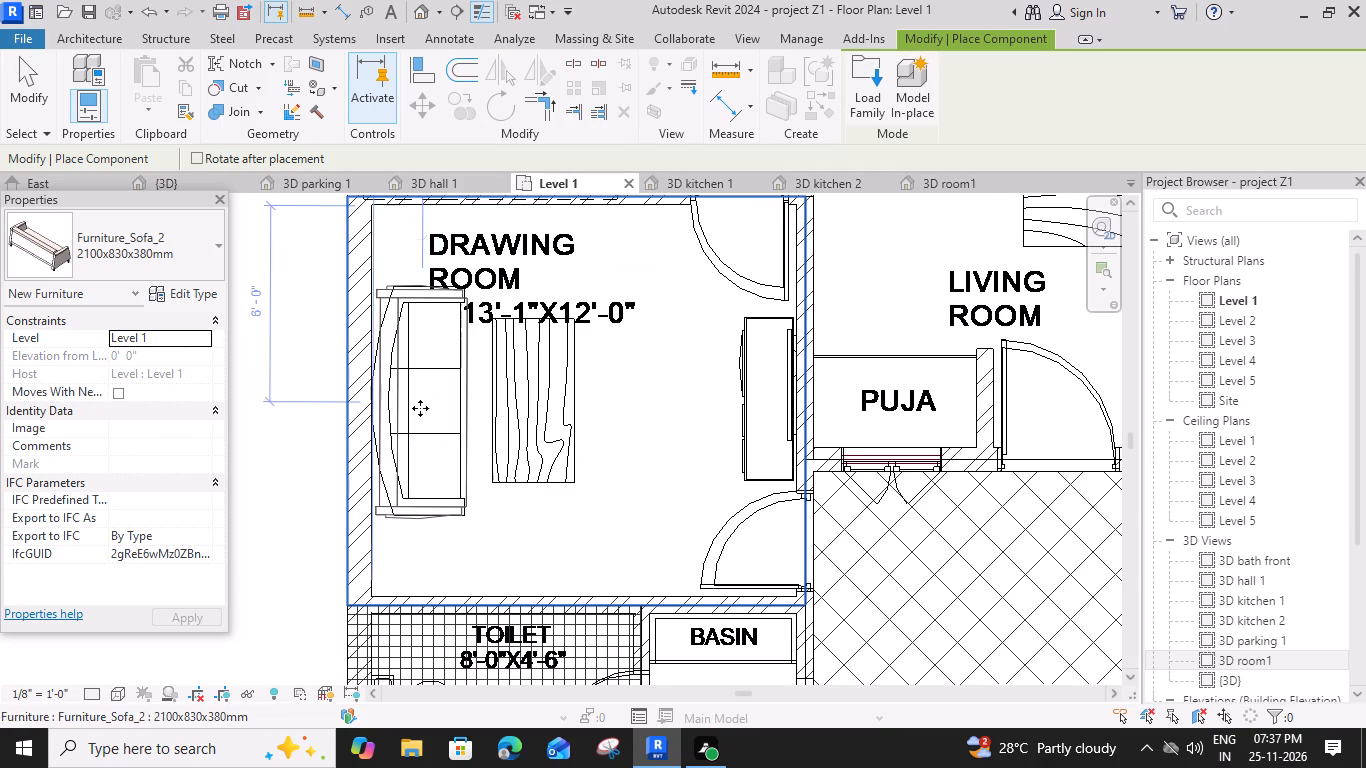
Place a second Furniture_Sofa_2 parallel to the drawing room's toilet-side wall, centred about 1'-6" from it, facing into the room.
{"action": "key", "text": "space"}
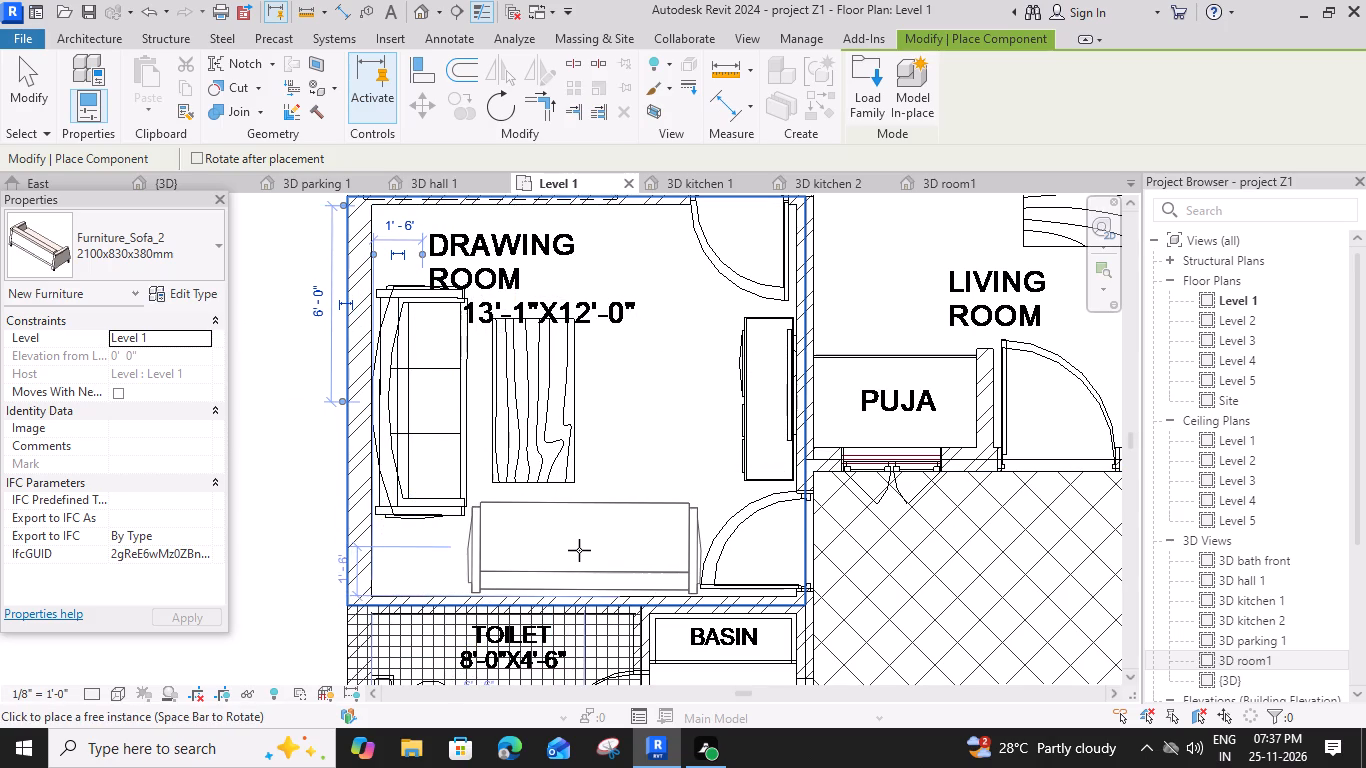
{"action": "scroll", "coordinate": [575, 550], "scroll_direction": "up", "scroll_amount": 4}
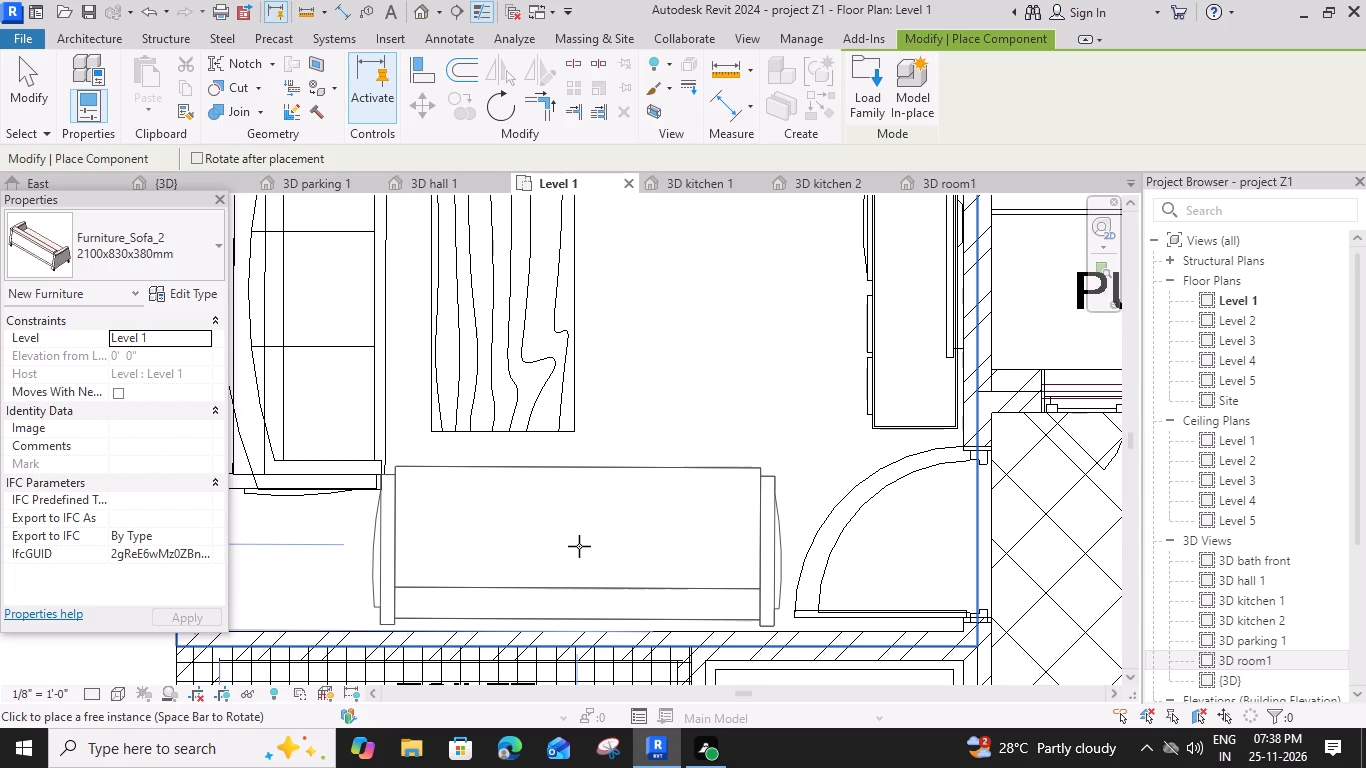
{"action": "left_click", "coordinate": [579, 546]}
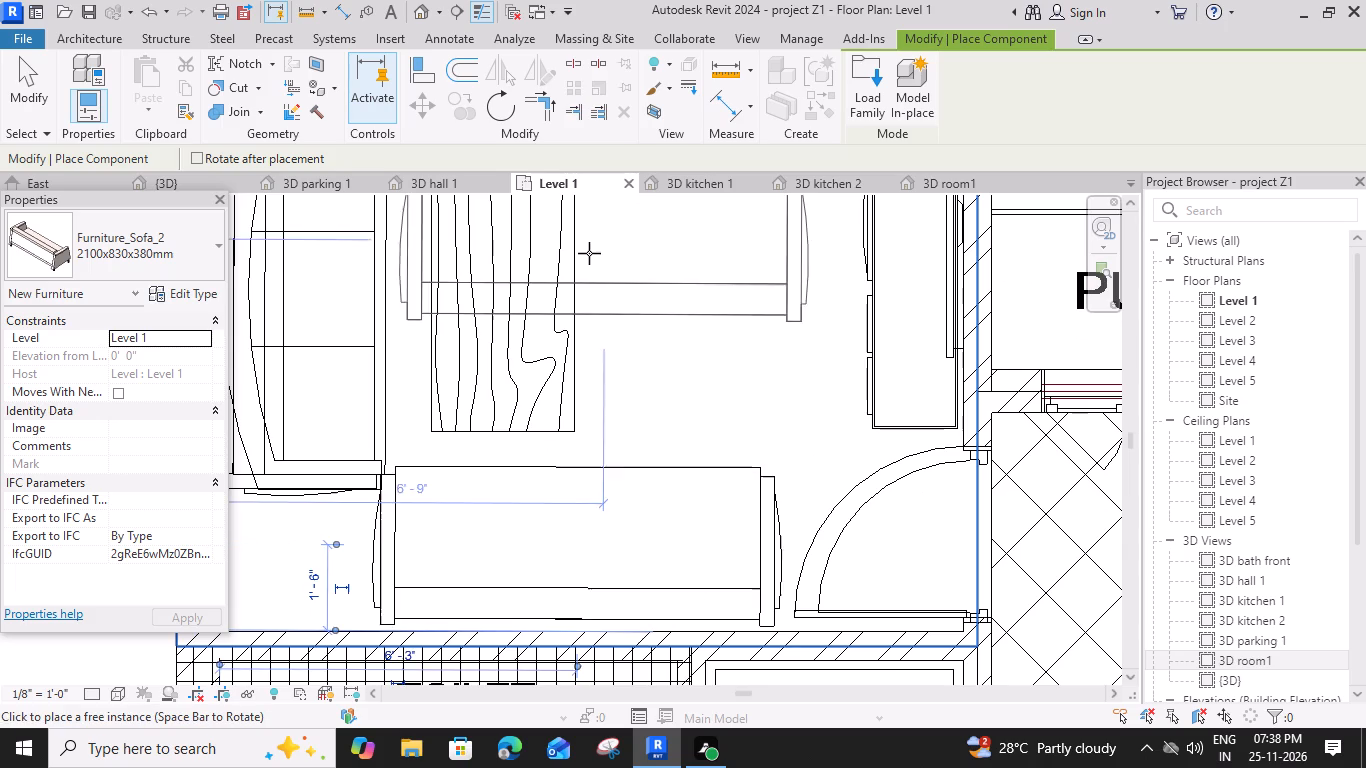
Place a third Furniture_Sofa_2 along the drawing room's staircase-side wall, centred about 1'-9" from it and facing inward, and finish placing components.
{"action": "scroll", "coordinate": [661, 333], "scroll_direction": "down", "scroll_amount": 2}
{"action": "middle_click_drag", "start_coordinate": [657, 340], "coordinate": [634, 468]}
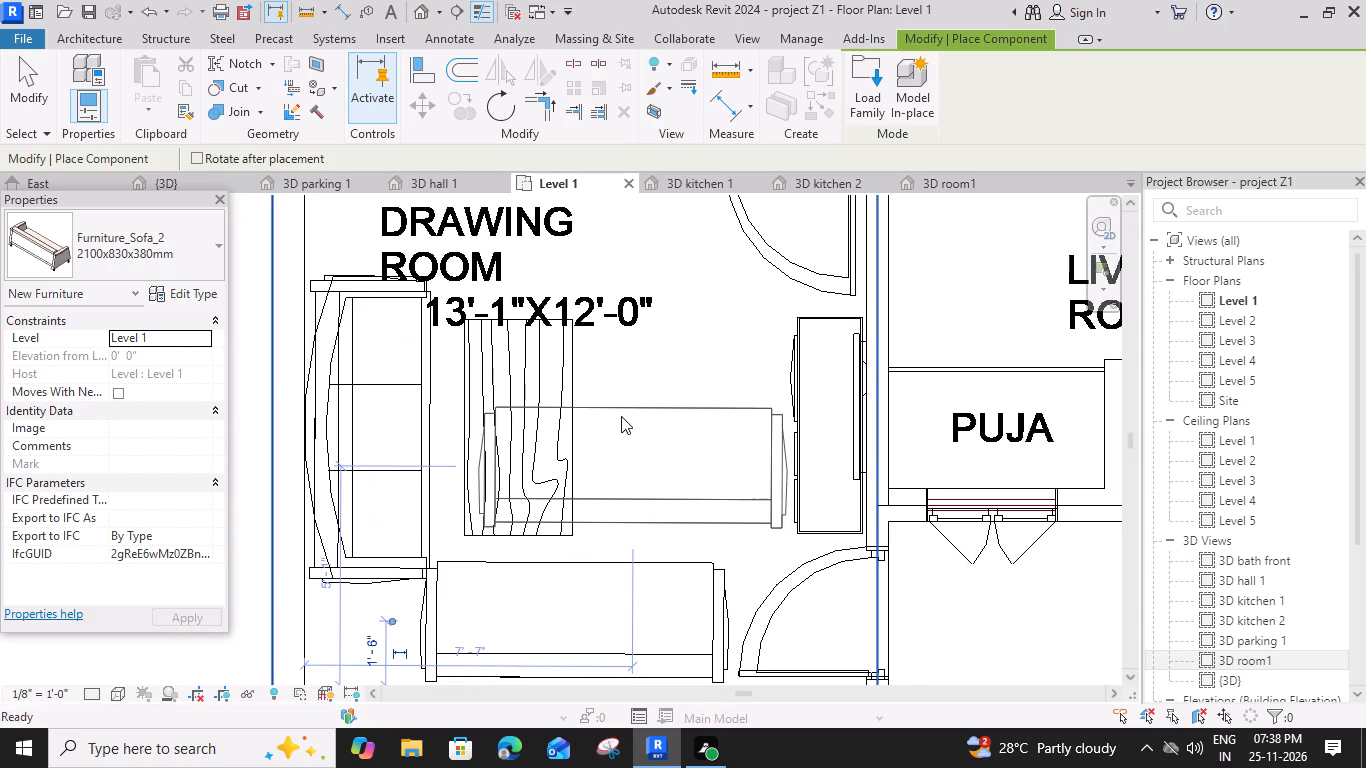
{"action": "key", "text": "space"}
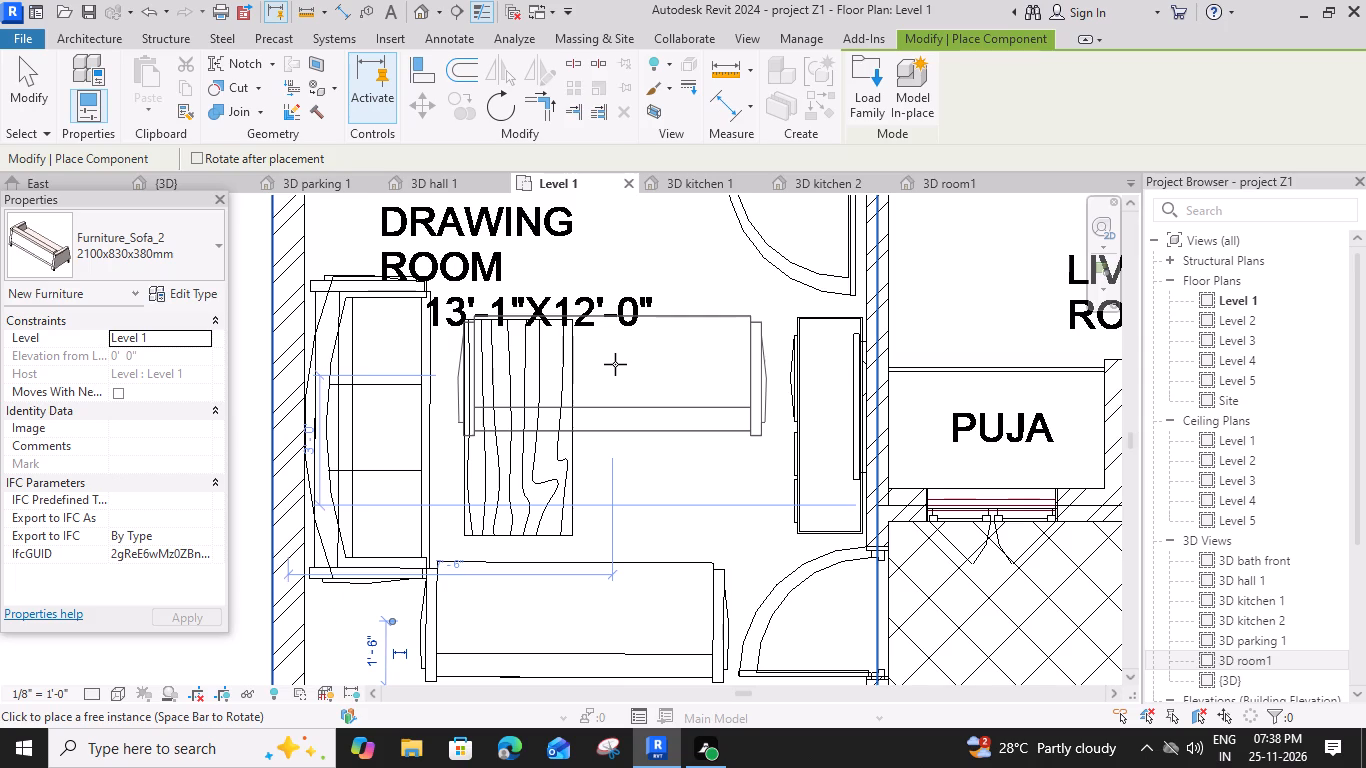
{"action": "key", "text": "space"}
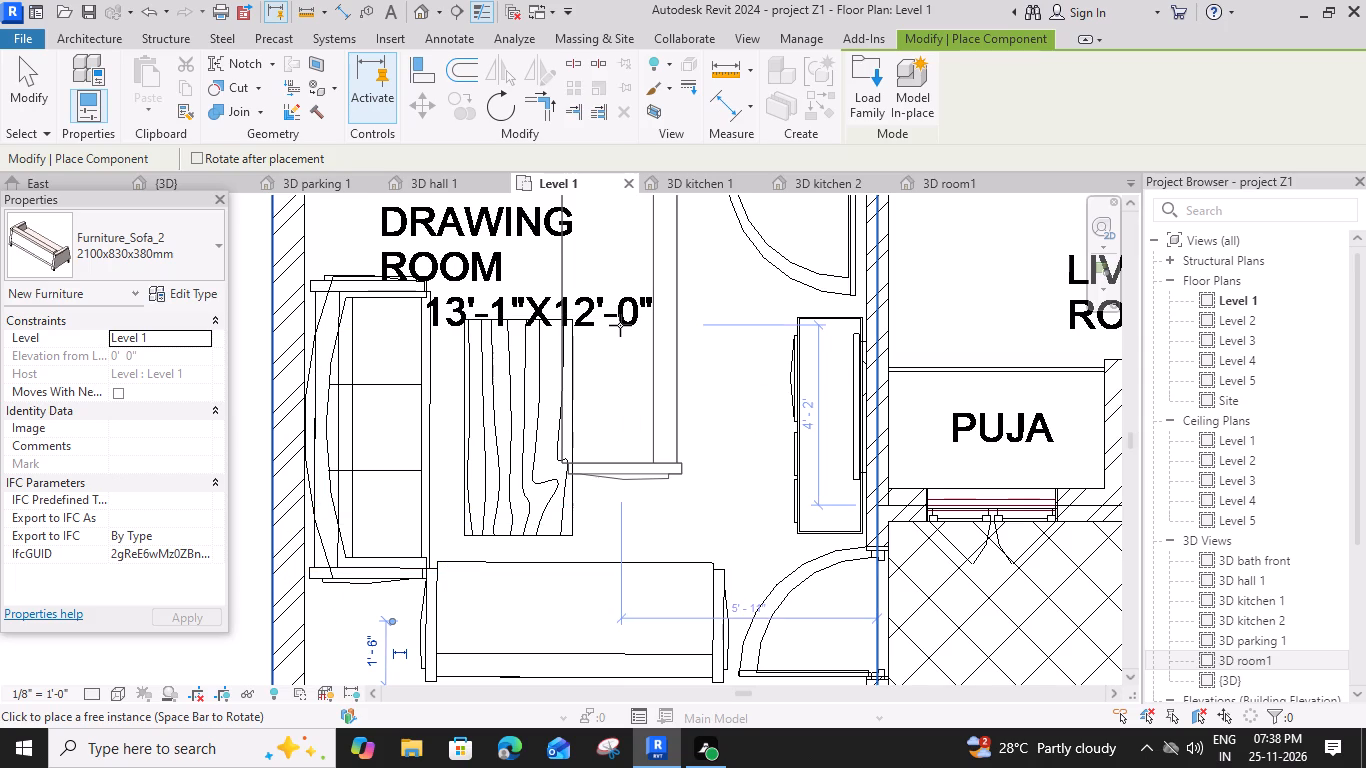
{"action": "key", "text": "space"}
{"action": "middle_click_drag", "start_coordinate": [583, 269], "coordinate": [600, 303]}
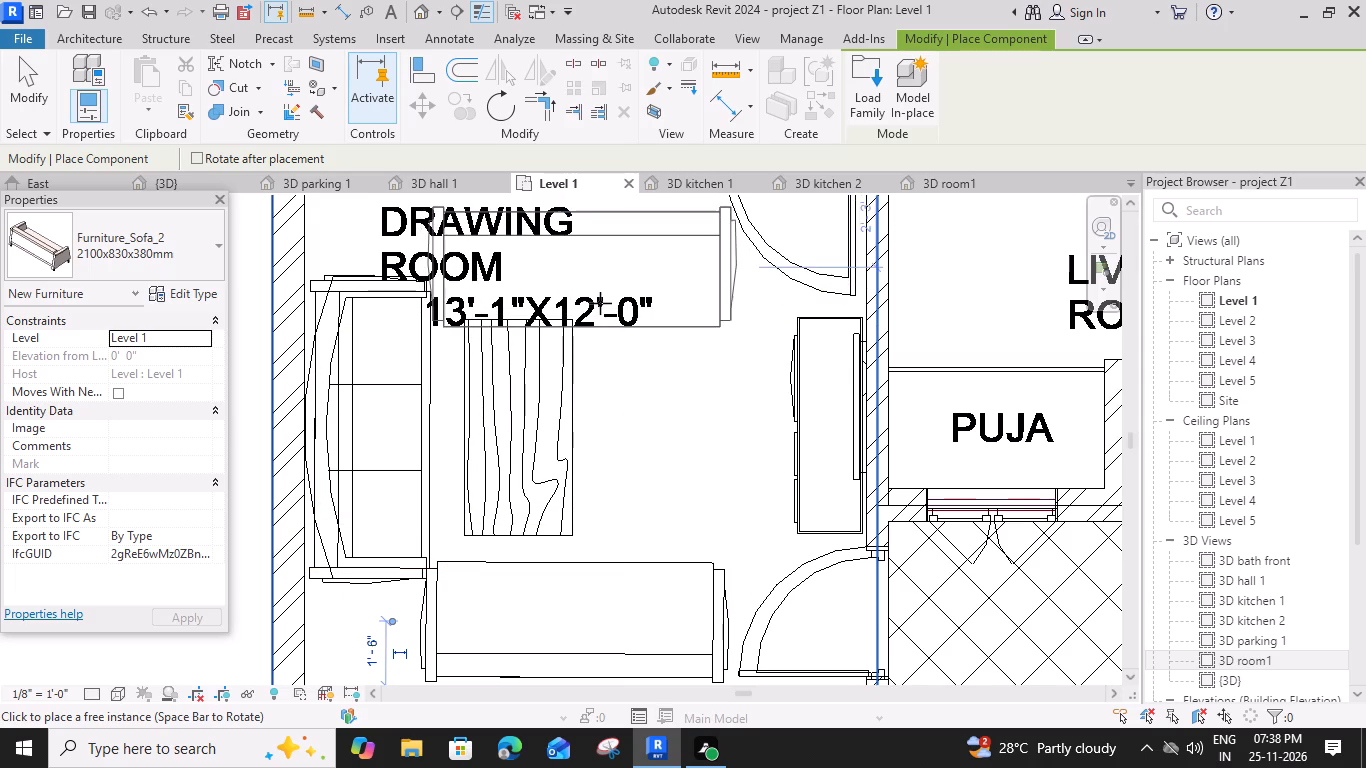
{"action": "middle_click_drag", "start_coordinate": [600, 303], "coordinate": [622, 378]}
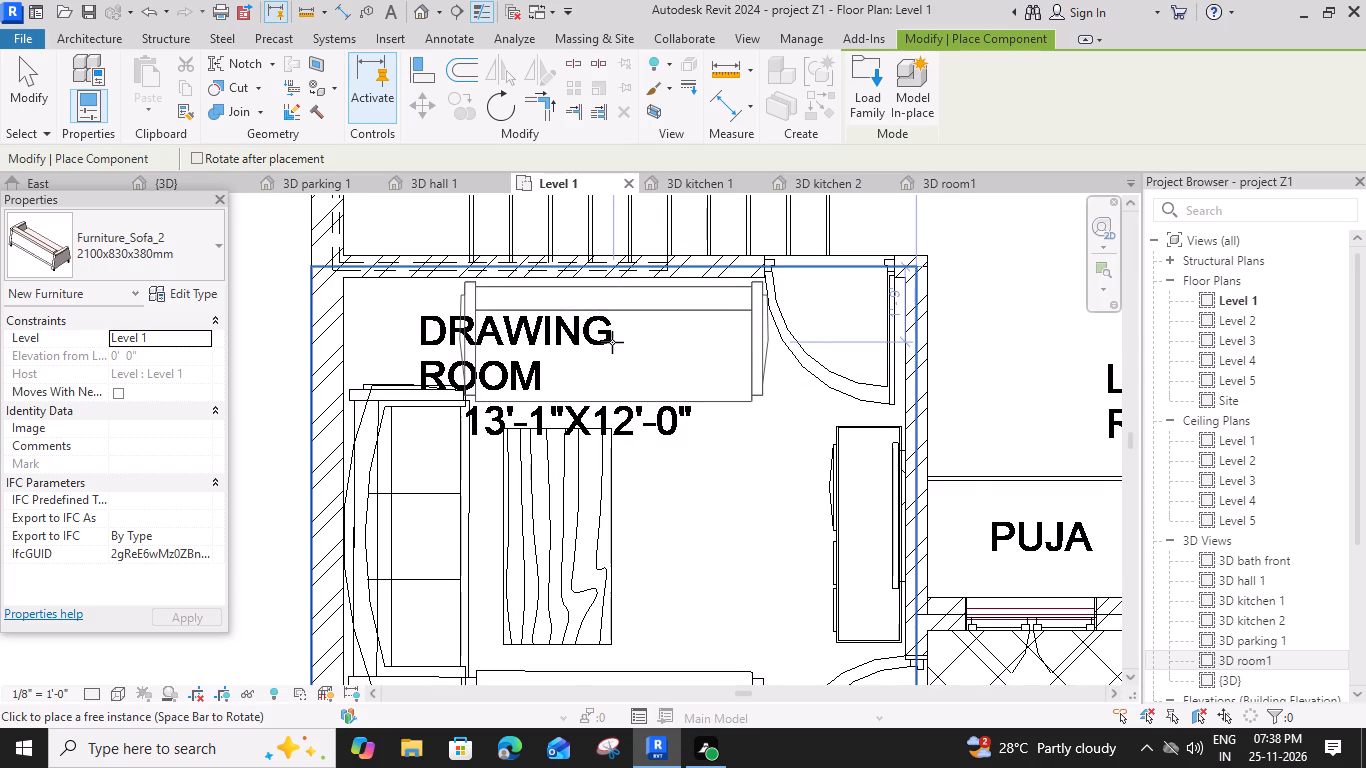
{"action": "scroll", "coordinate": [612, 342], "scroll_direction": "up", "scroll_amount": 4}
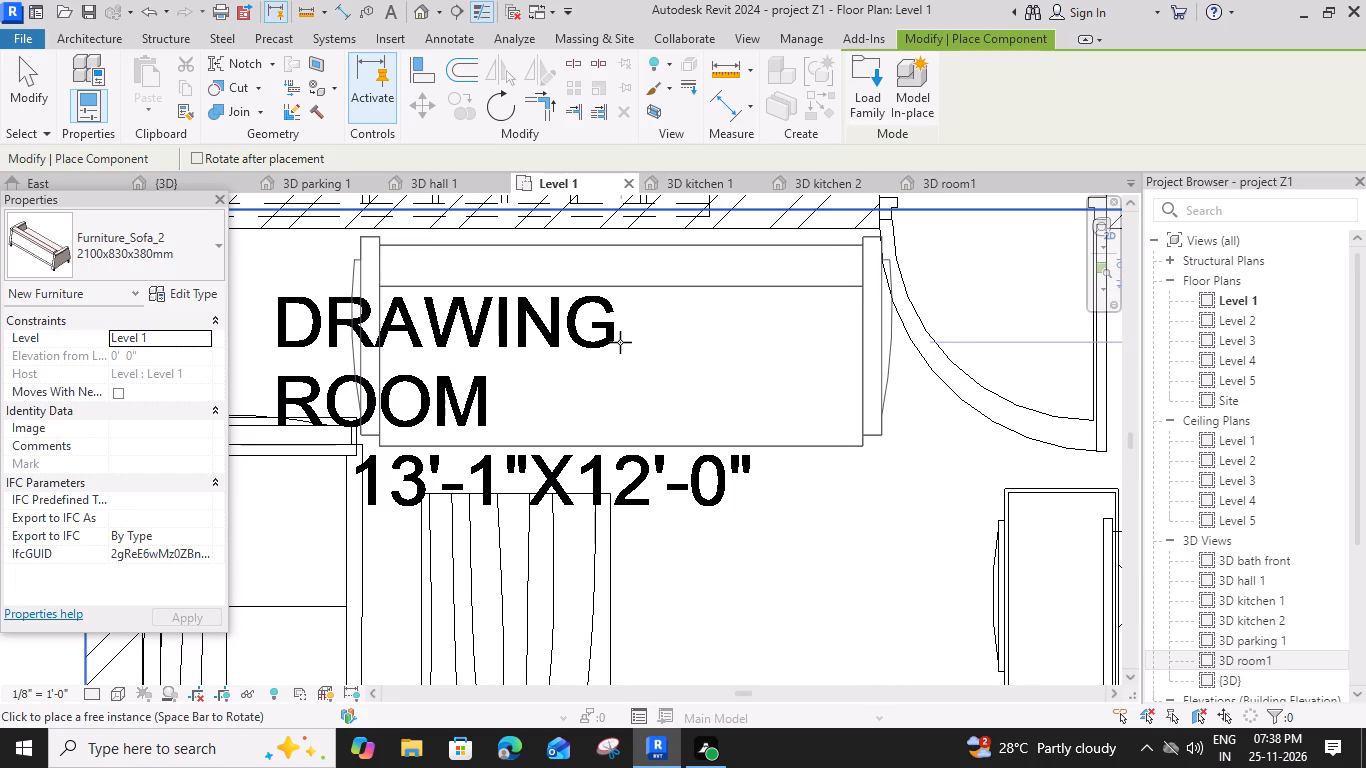
{"action": "left_click", "coordinate": [619, 345]}
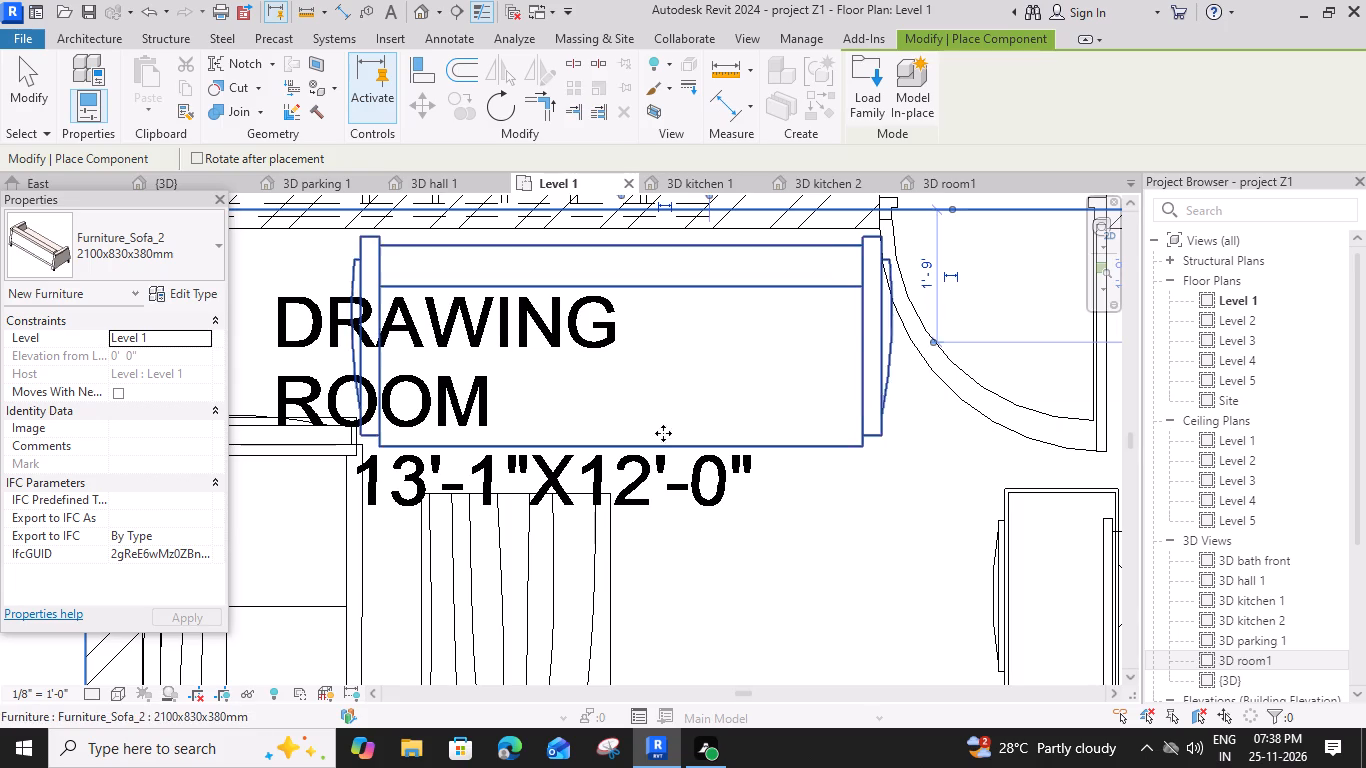
{"action": "key", "text": "Escape"}
{"action": "key", "text": "Escape"}
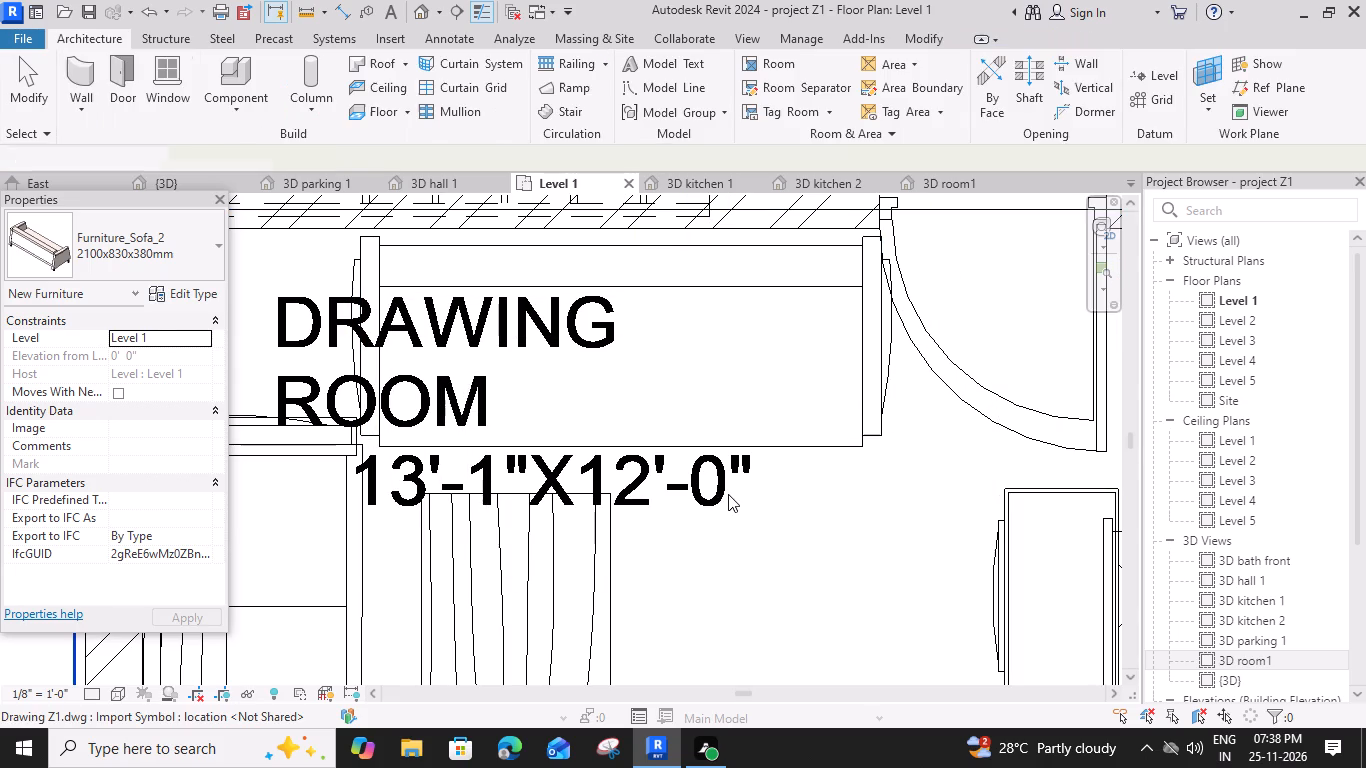
Load the Furniture_Table_Coffee_Glass family from the Tables folder of the Furniture library.
{"action": "scroll", "coordinate": [731, 480], "scroll_direction": "down", "scroll_amount": 5}
{"action": "middle_click_drag", "start_coordinate": [713, 550], "coordinate": [692, 439]}
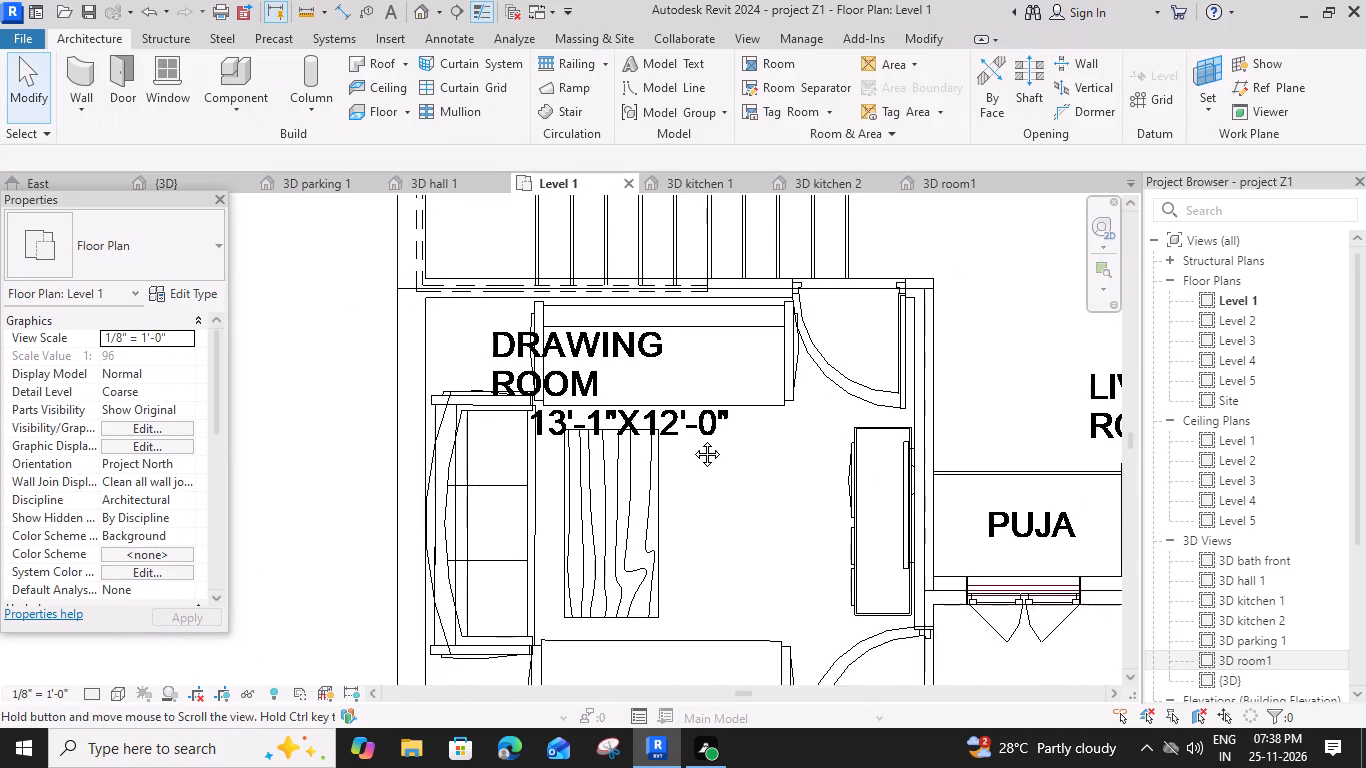
{"action": "middle_click_drag", "start_coordinate": [692, 439], "coordinate": [689, 424]}
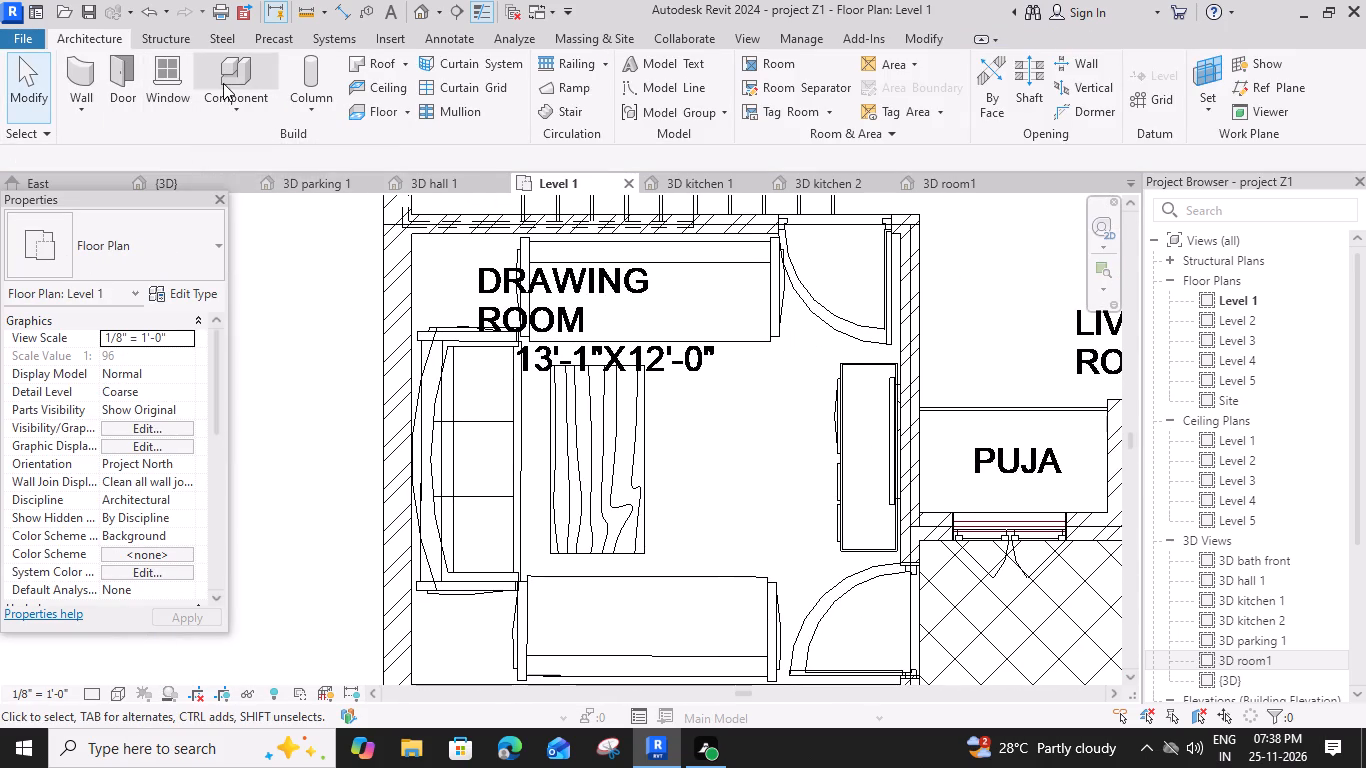
{"action": "left_click", "coordinate": [223, 82]}
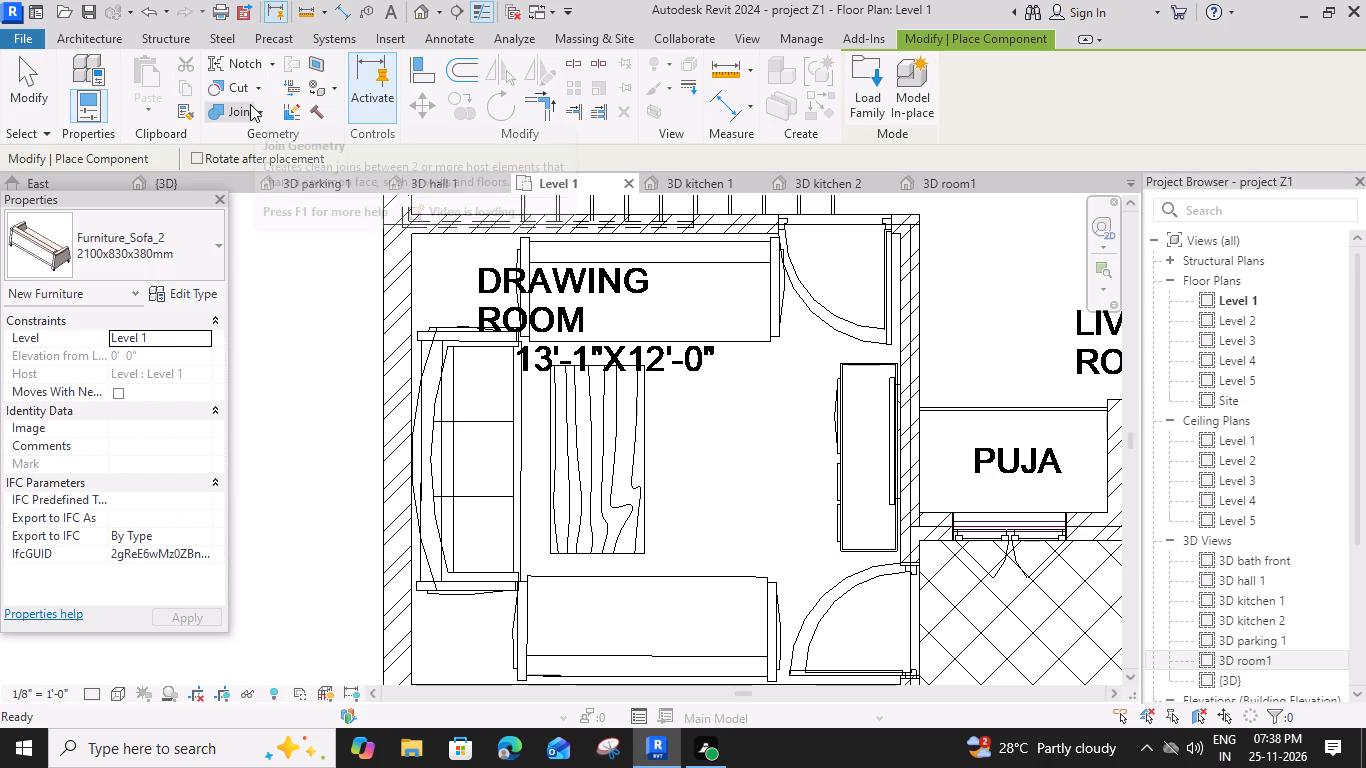
{"action": "left_click", "coordinate": [871, 86]}
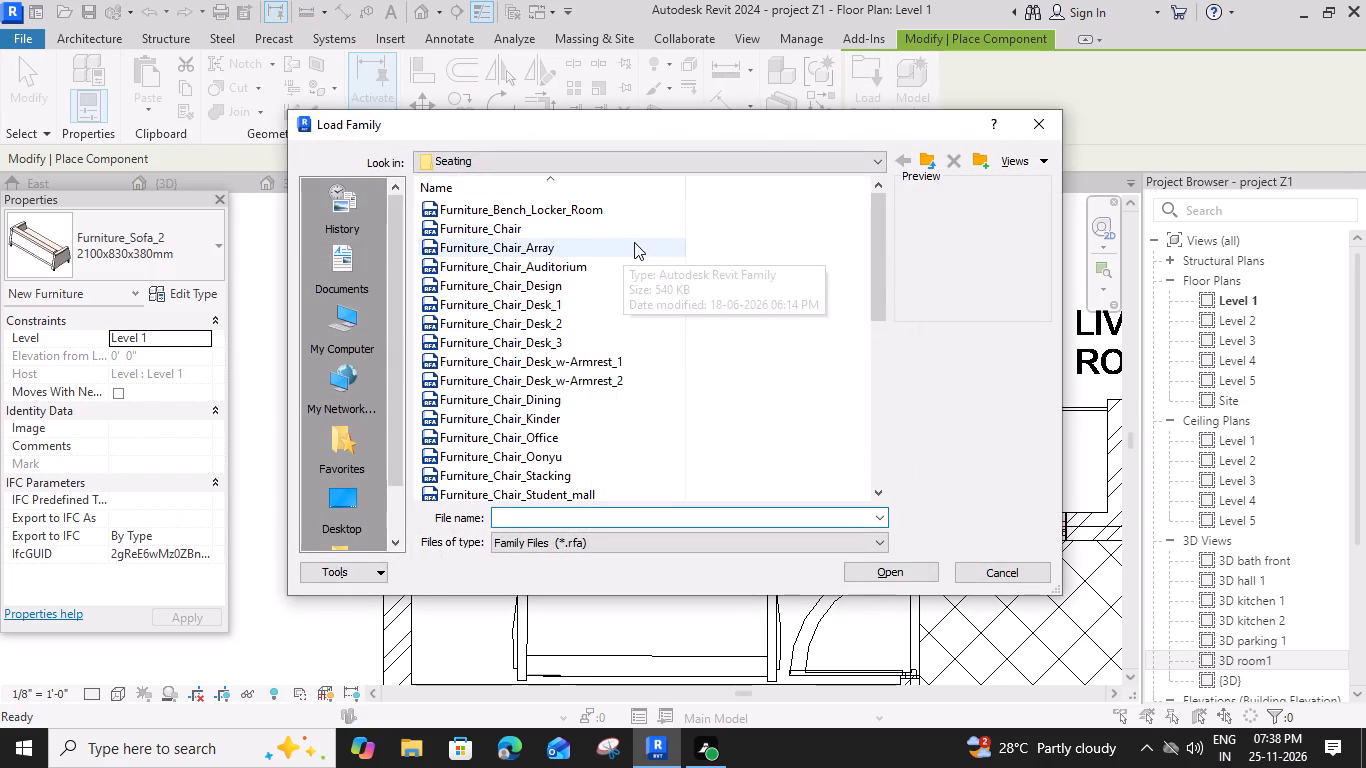
{"action": "left_click", "coordinate": [922, 168]}
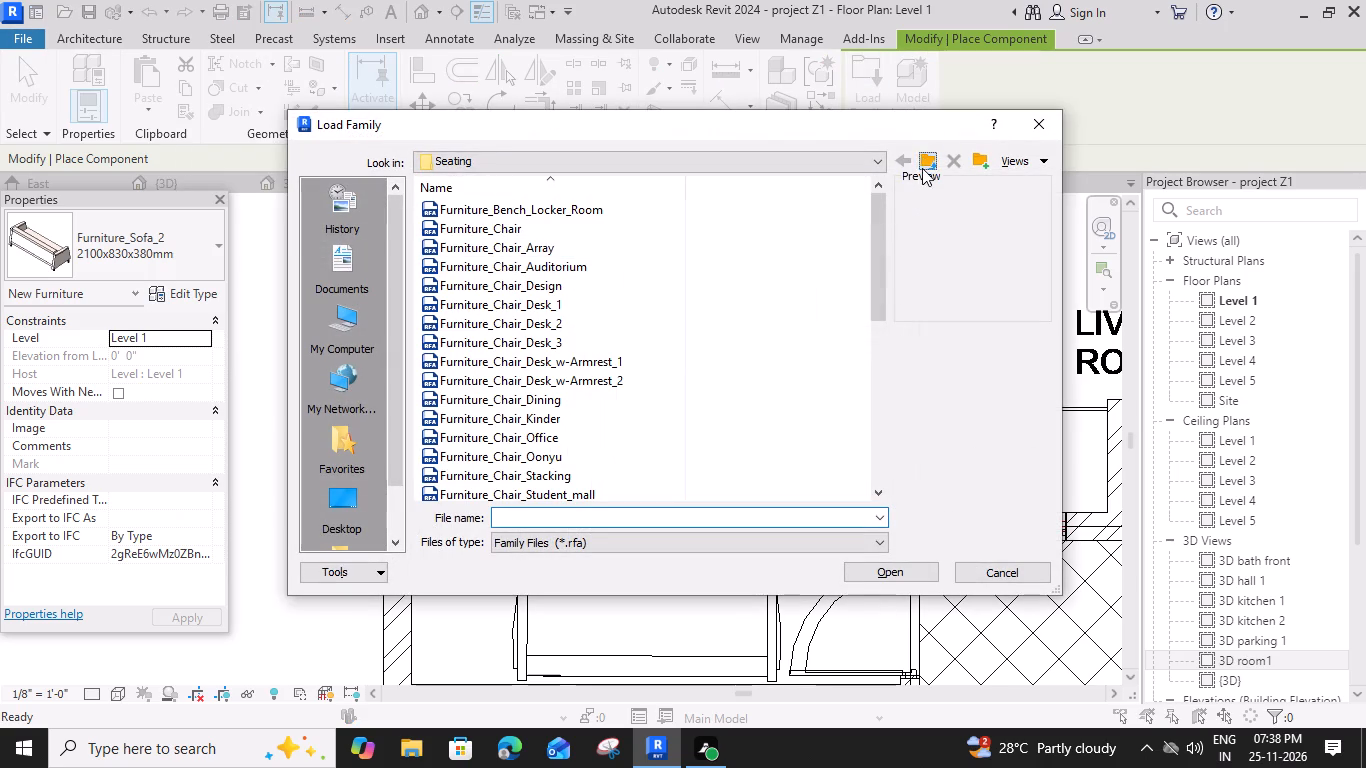
{"action": "left_click", "coordinate": [543, 290]}
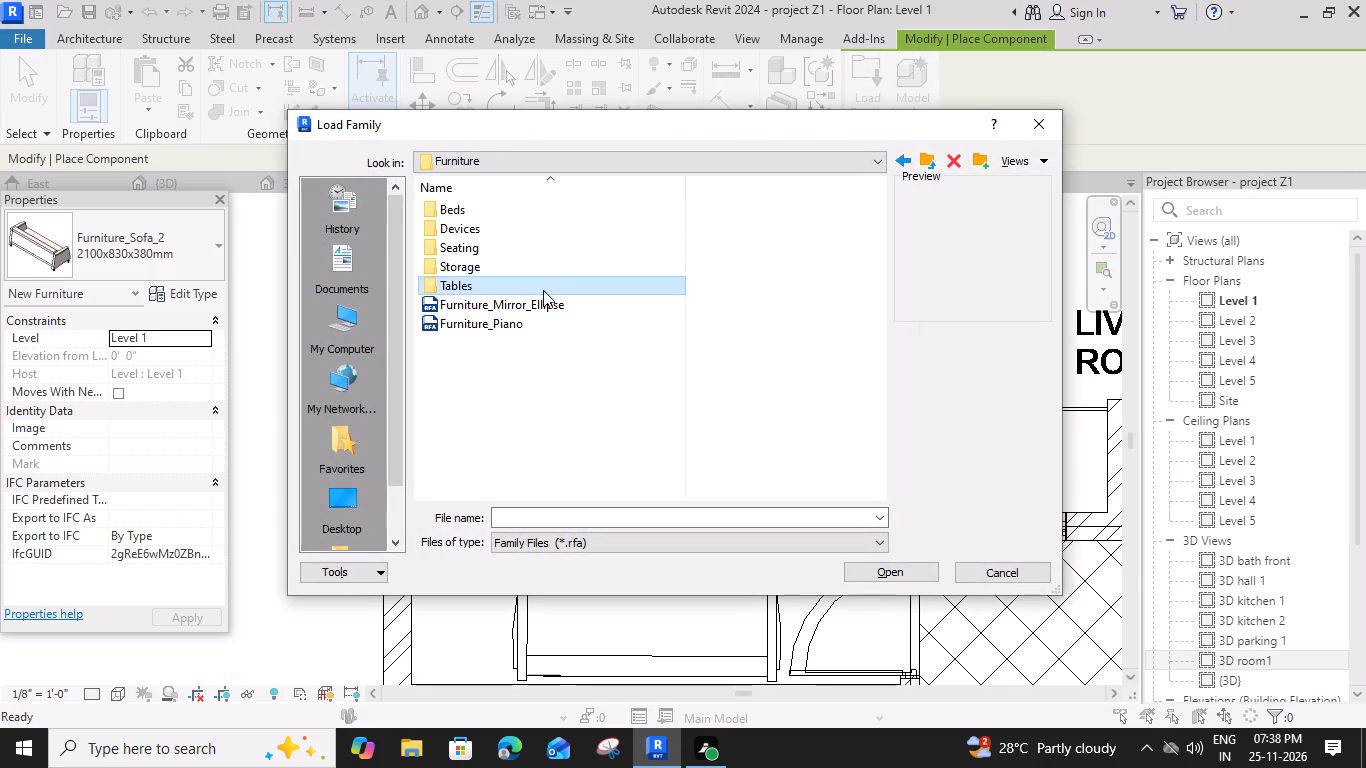
{"action": "double_click", "coordinate": [543, 290]}
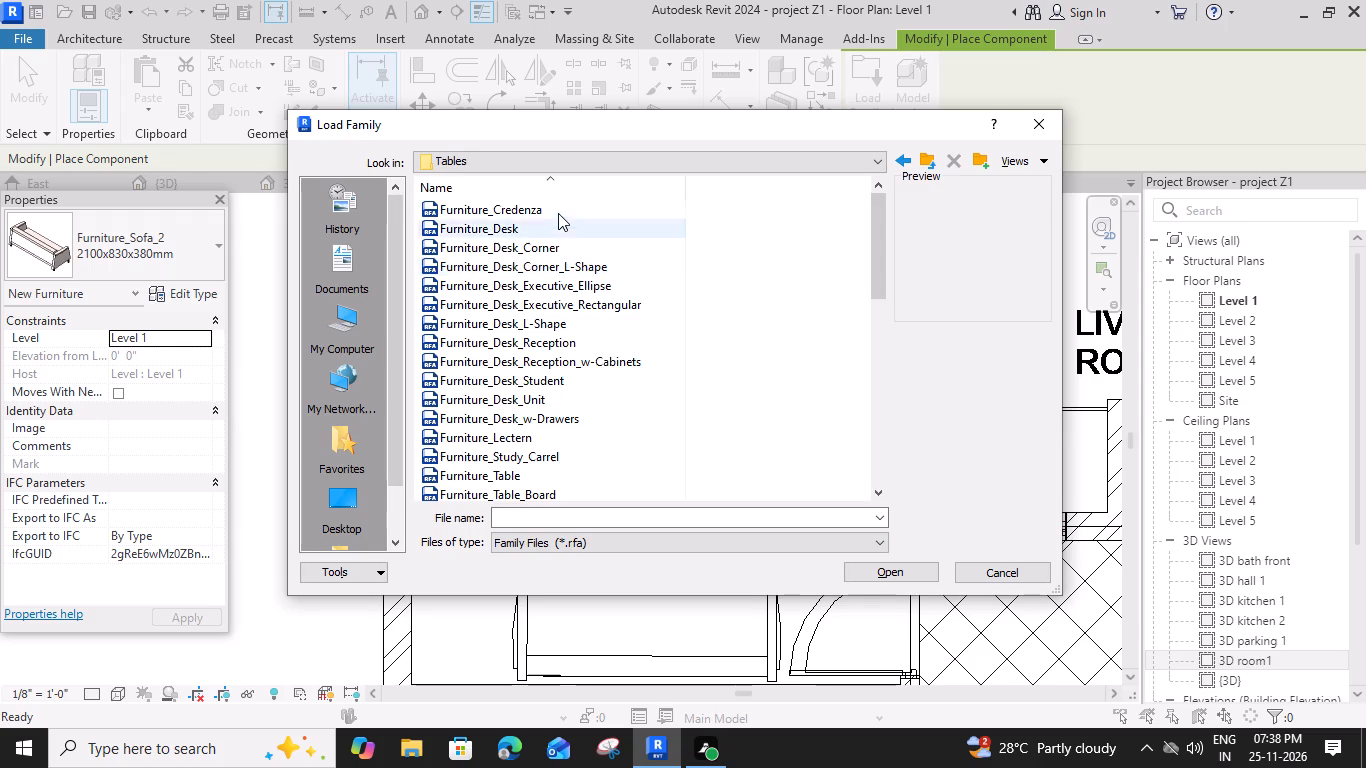
{"action": "left_click", "coordinate": [562, 203]}
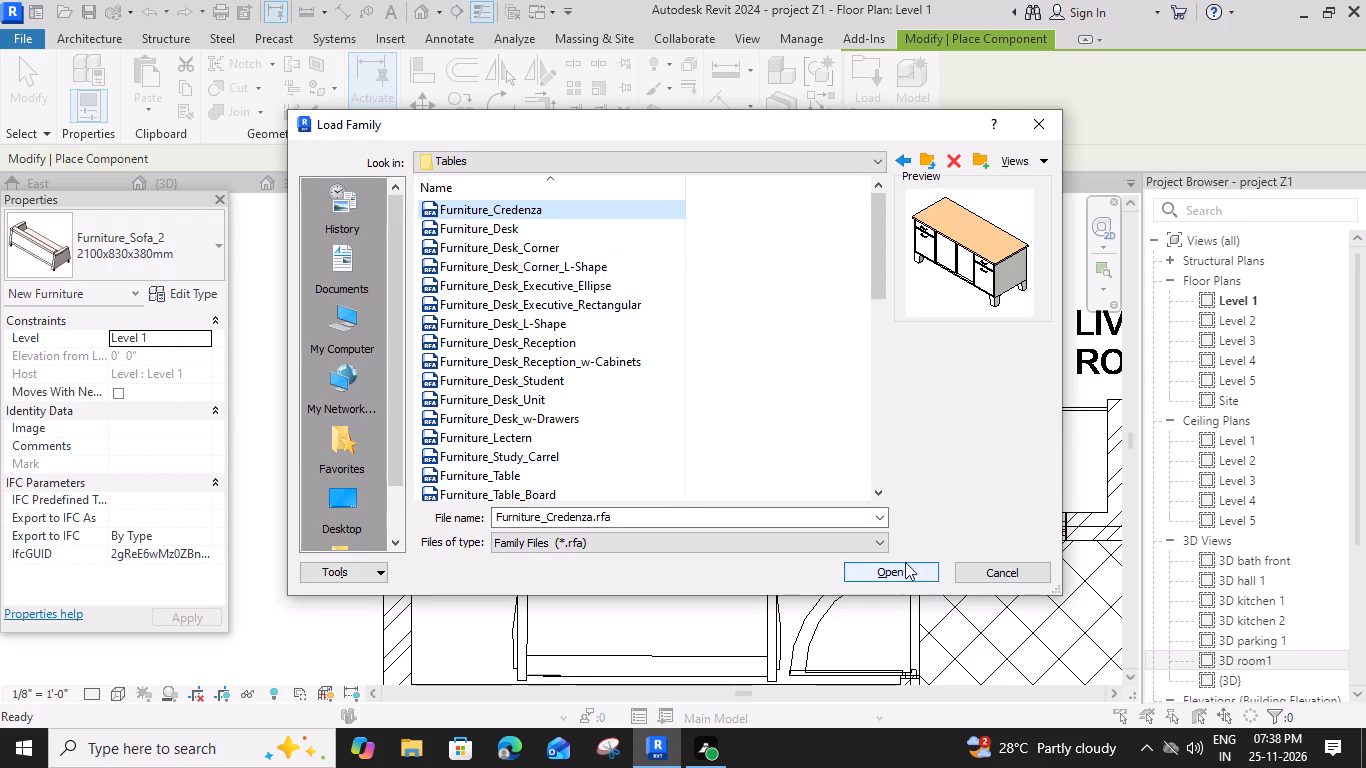
{"action": "key", "text": "Down"}
{"action": "key", "text": "Down"}
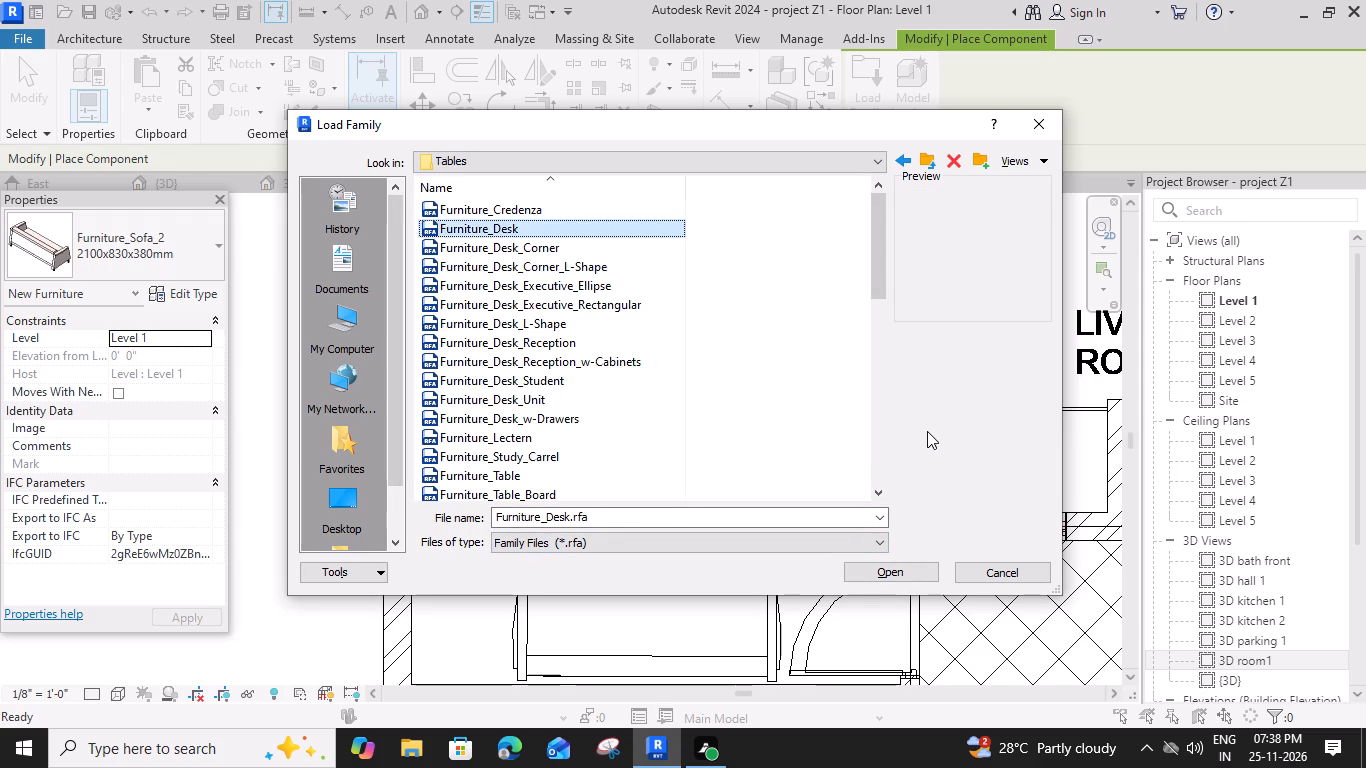
{"action": "key", "text": "Down"}
{"action": "key", "text": "Down"}
{"action": "key", "text": "Down"}
{"action": "key", "text": "Down"}
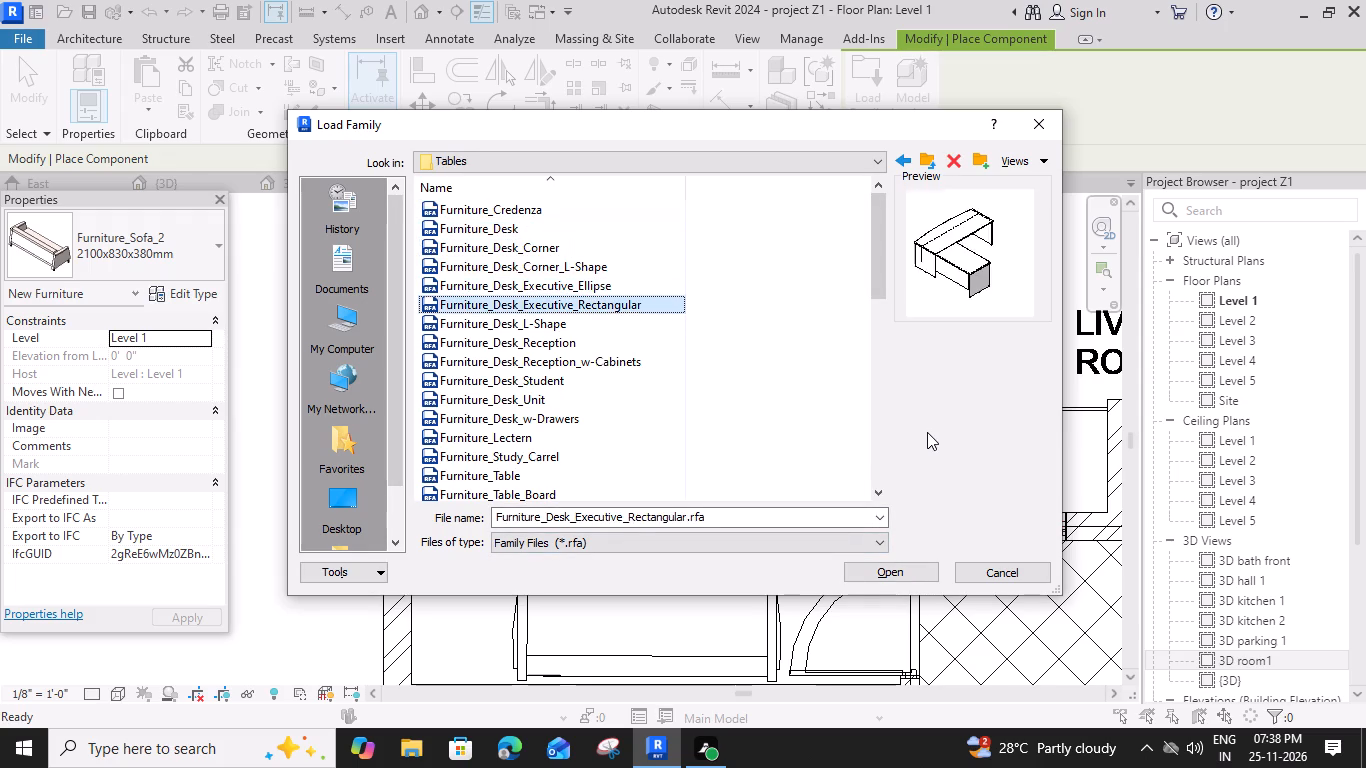
{"action": "key", "text": "Down"}
{"action": "key", "text": "Down"}
{"action": "key", "text": "Down"}
{"action": "key", "text": "Down"}
{"action": "key", "text": "Down"}
{"action": "key", "text": "Down"}
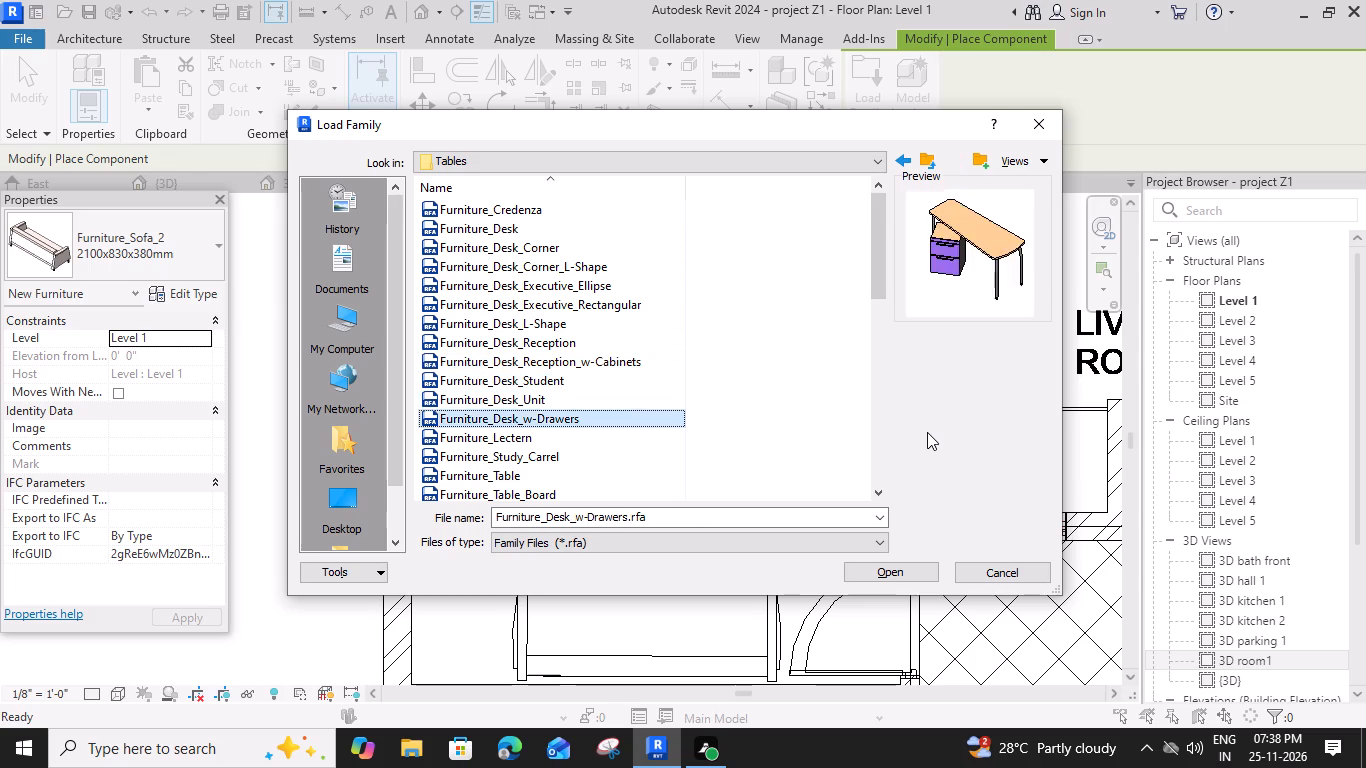
{"action": "key", "text": "Down"}
{"action": "key", "text": "Down"}
{"action": "key", "text": "Down"}
{"action": "key", "text": "Down"}
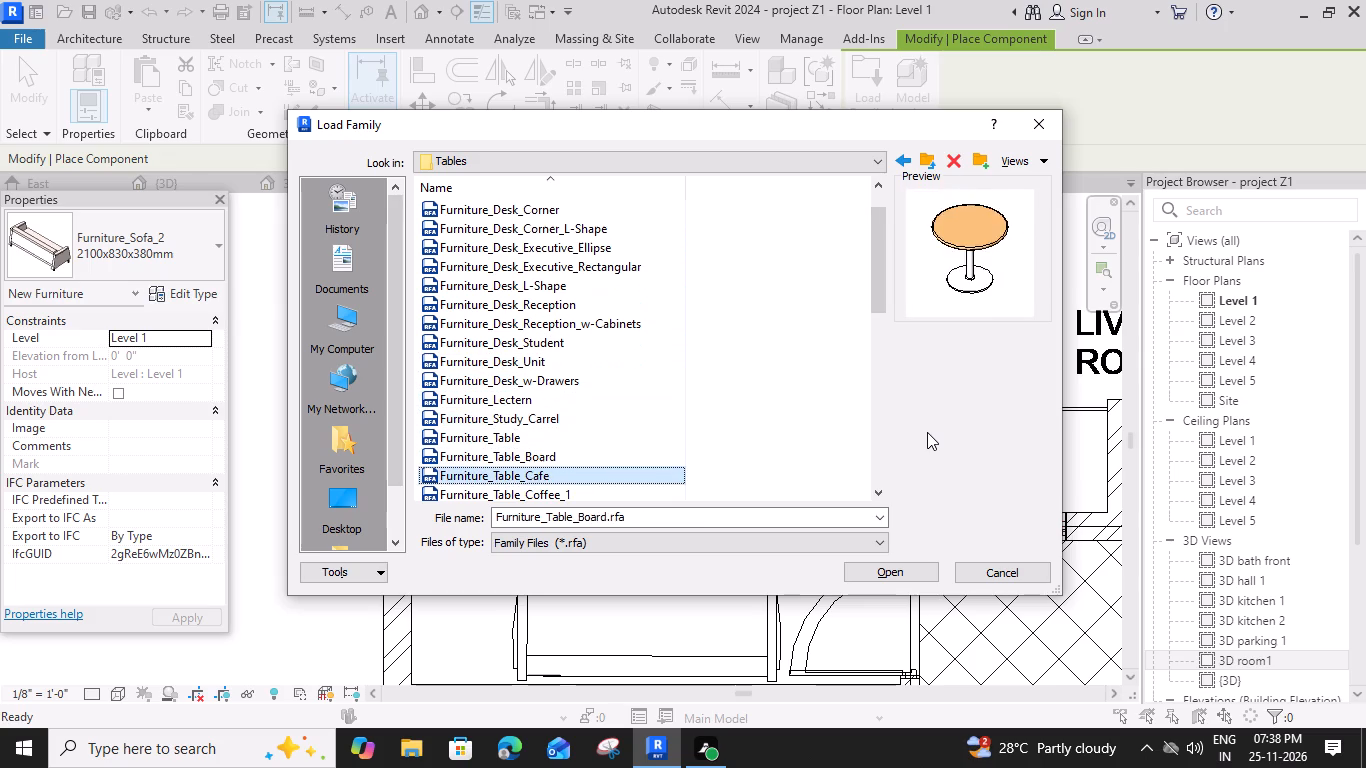
{"action": "key", "text": "Down"}
{"action": "key", "text": "Down"}
{"action": "key", "text": "Down"}
{"action": "key", "text": "Down"}
{"action": "key", "text": "Down"}
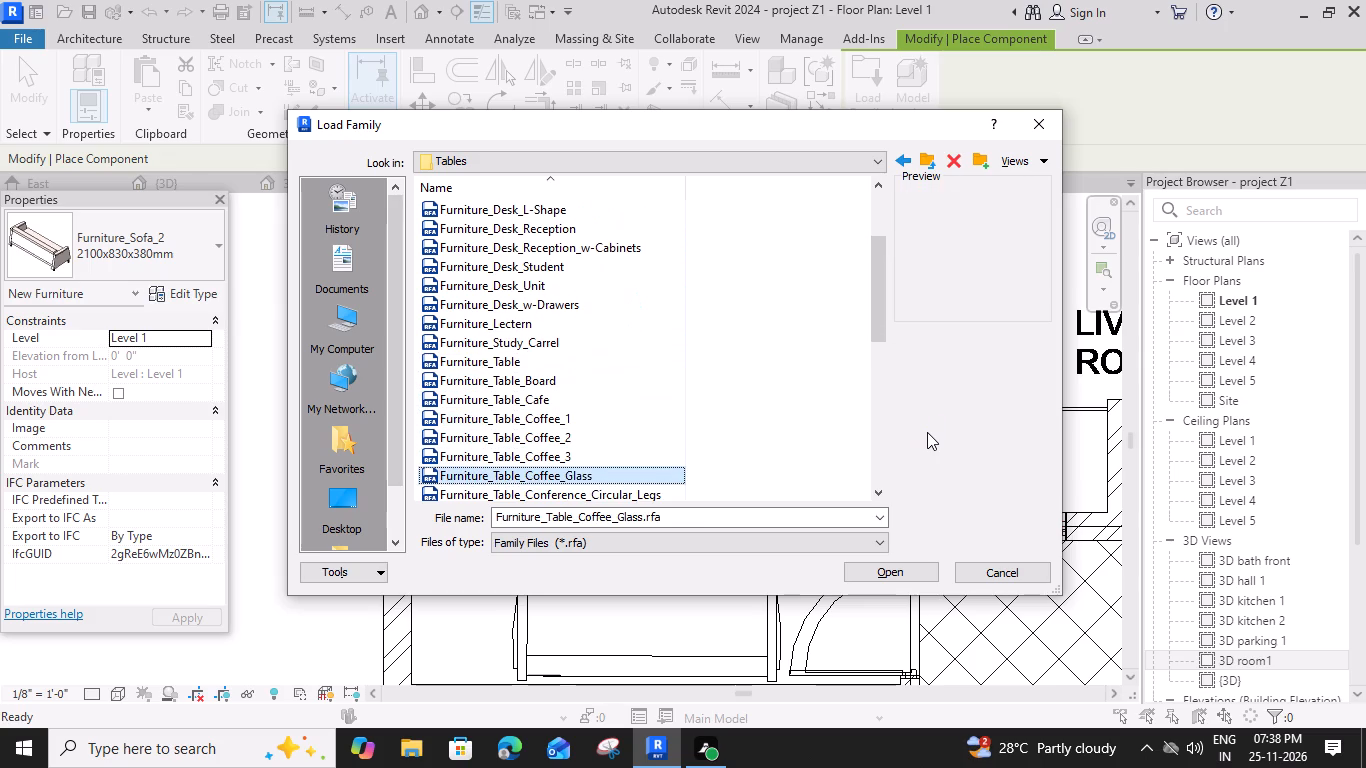
{"action": "key", "text": "Down"}
{"action": "key", "text": "Down"}
{"action": "key", "text": "Down"}
{"action": "key", "text": "Down"}
{"action": "key", "text": "Down"}
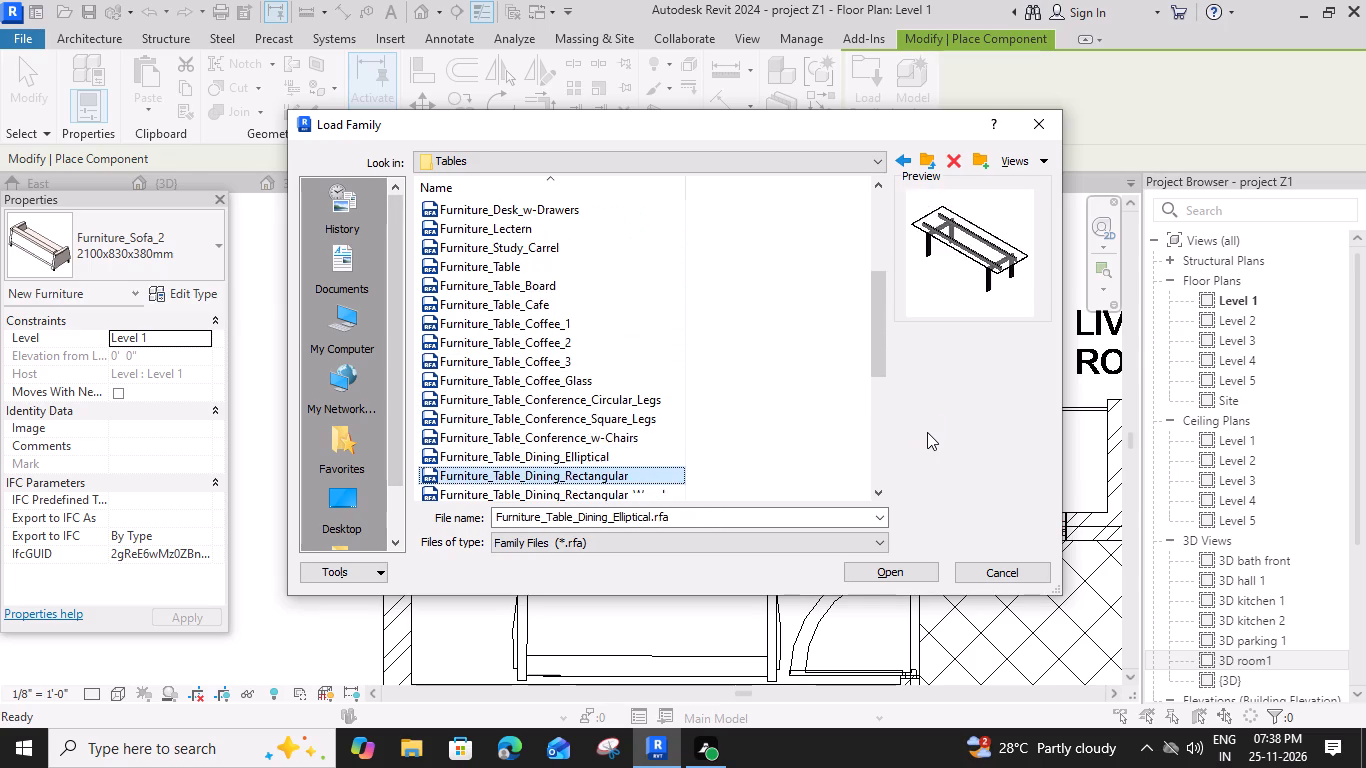
{"action": "key", "text": "Down"}
{"action": "key", "text": "Down"}
{"action": "key", "text": "Up"}
{"action": "key", "text": "Up"}
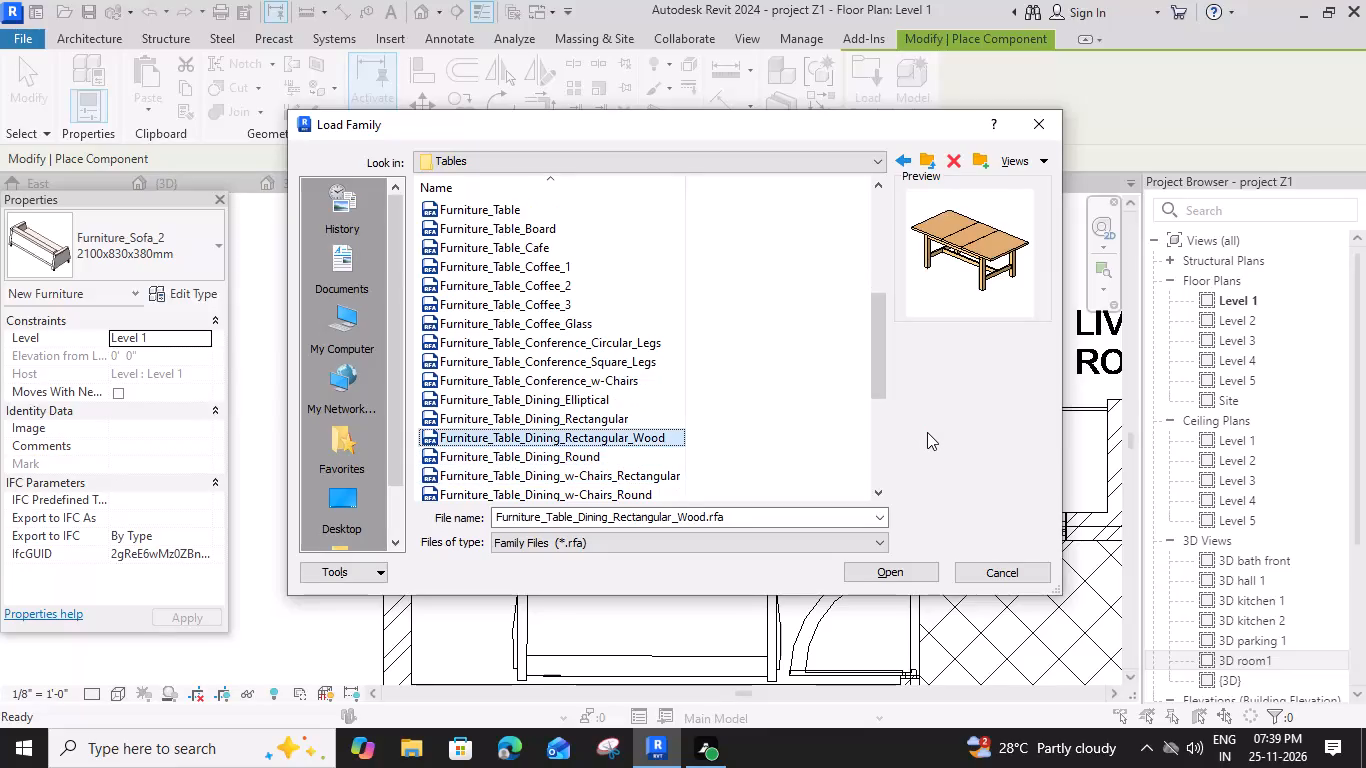
{"action": "key", "text": "Up"}
{"action": "key", "text": "Up"}
{"action": "key", "text": "Up"}
{"action": "key", "text": "Up"}
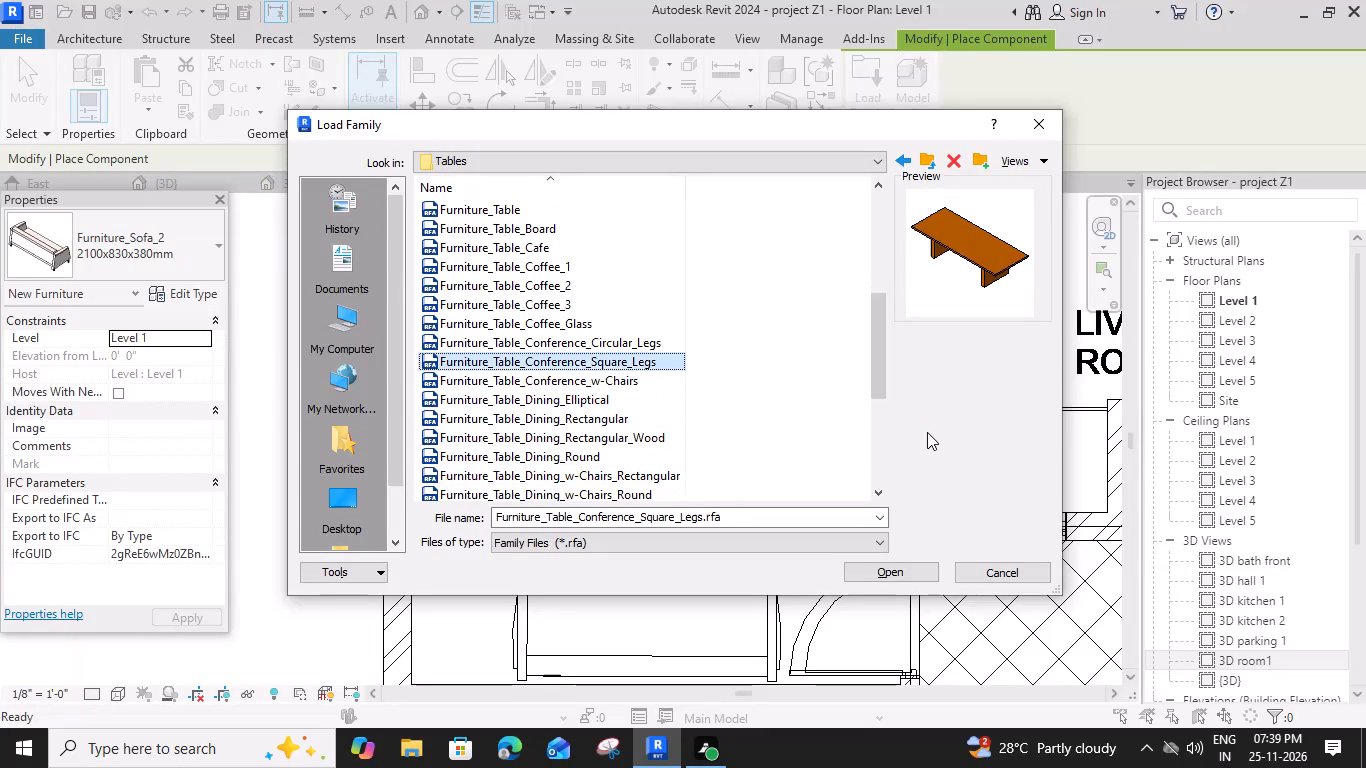
{"action": "key", "text": "Up"}
{"action": "key", "text": "Up"}
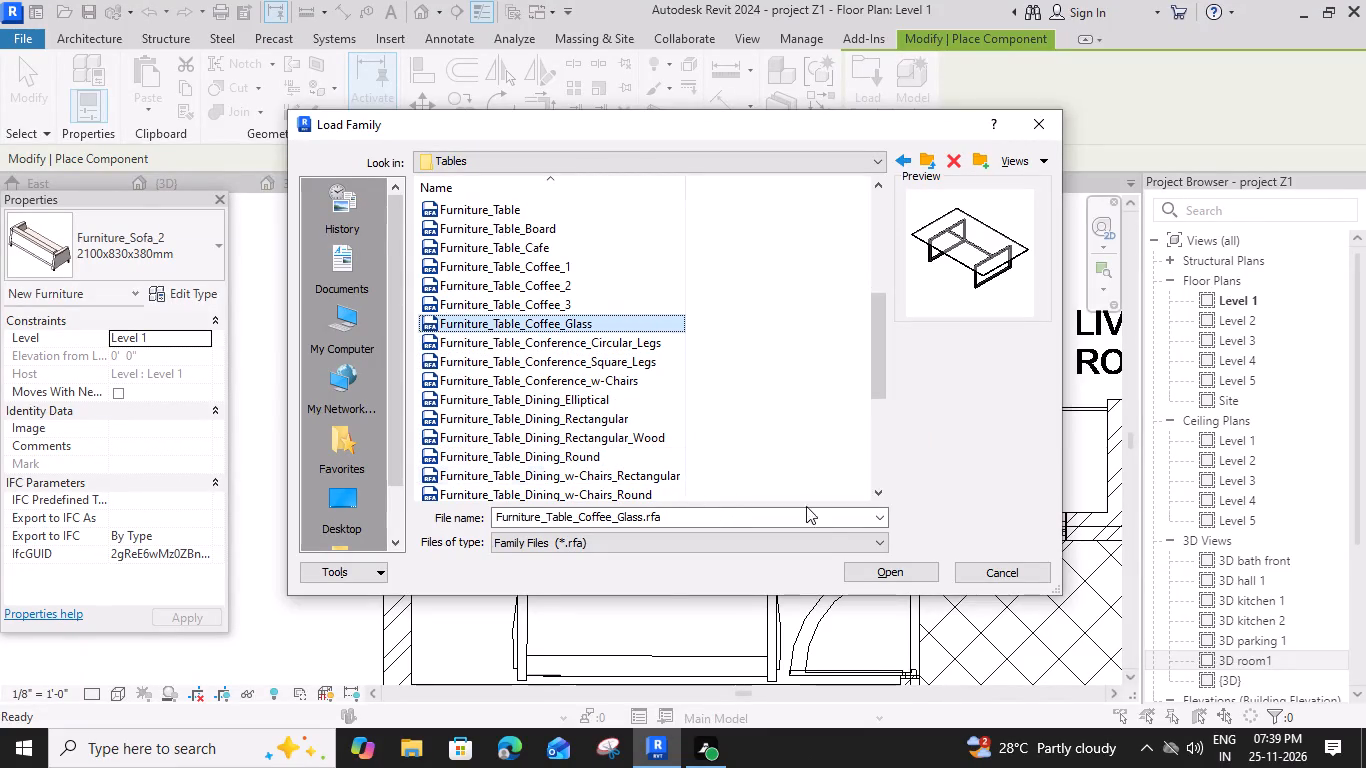
{"action": "left_click", "coordinate": [876, 569]}
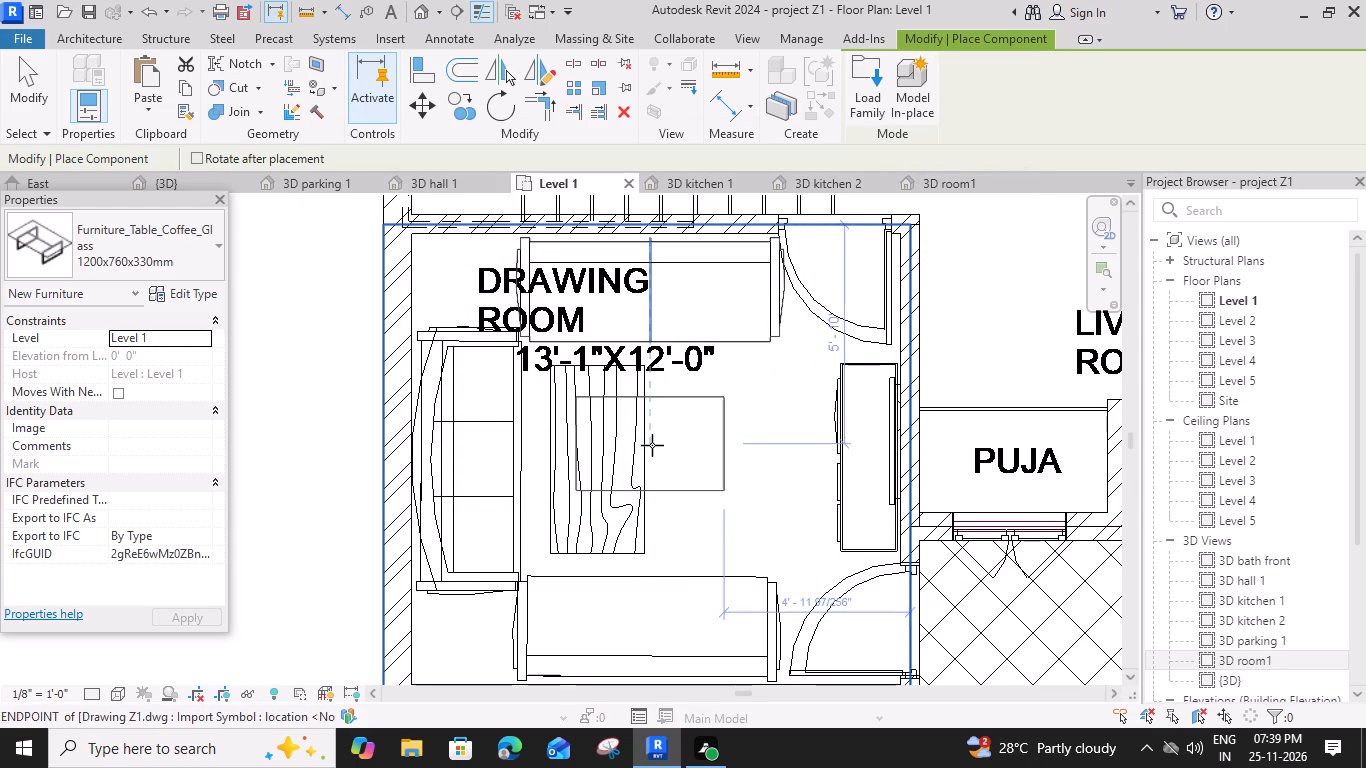
Place a rotated Furniture_Table_Coffee_Glass 1200x760x330mm amid the drawing room sofas, its near edge about 4'-3" from the staircase-side wall.
{"action": "key", "text": "space"}
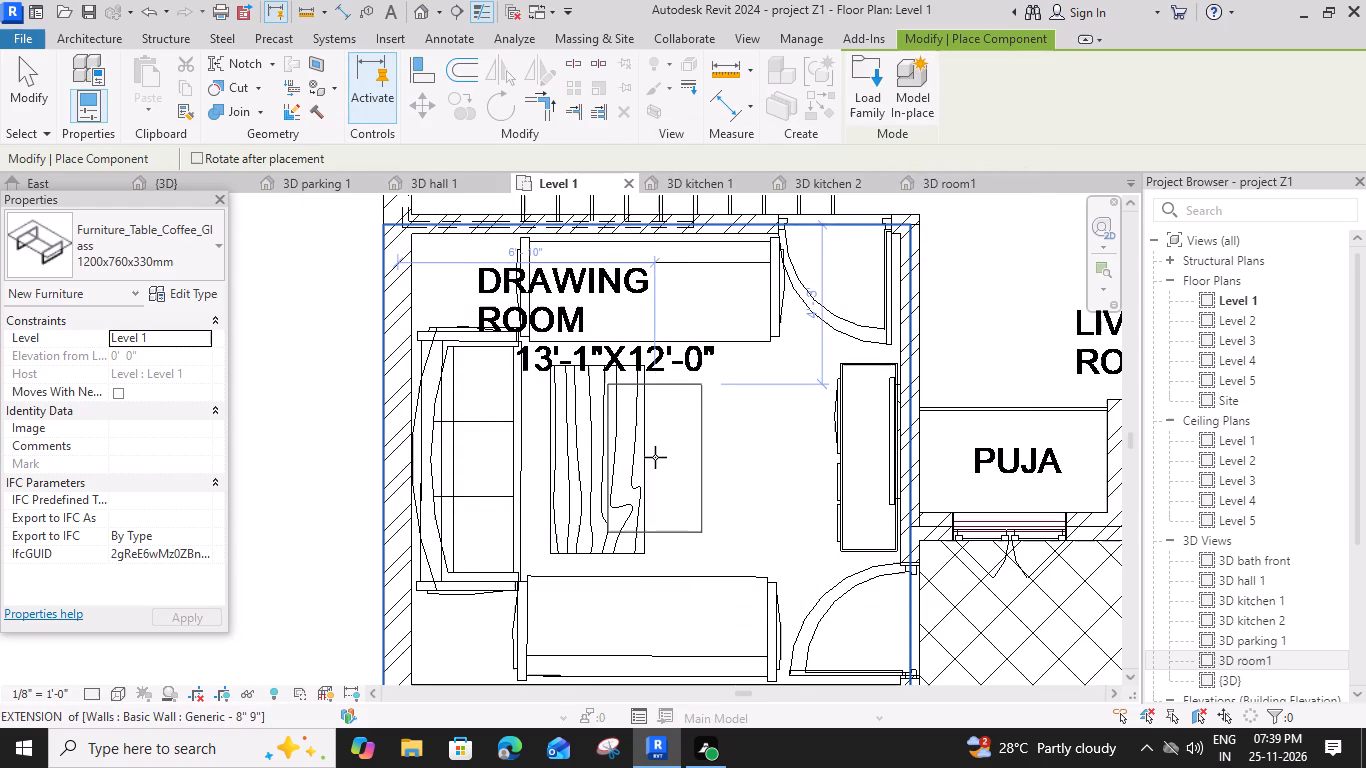
{"action": "left_click", "coordinate": [655, 457]}
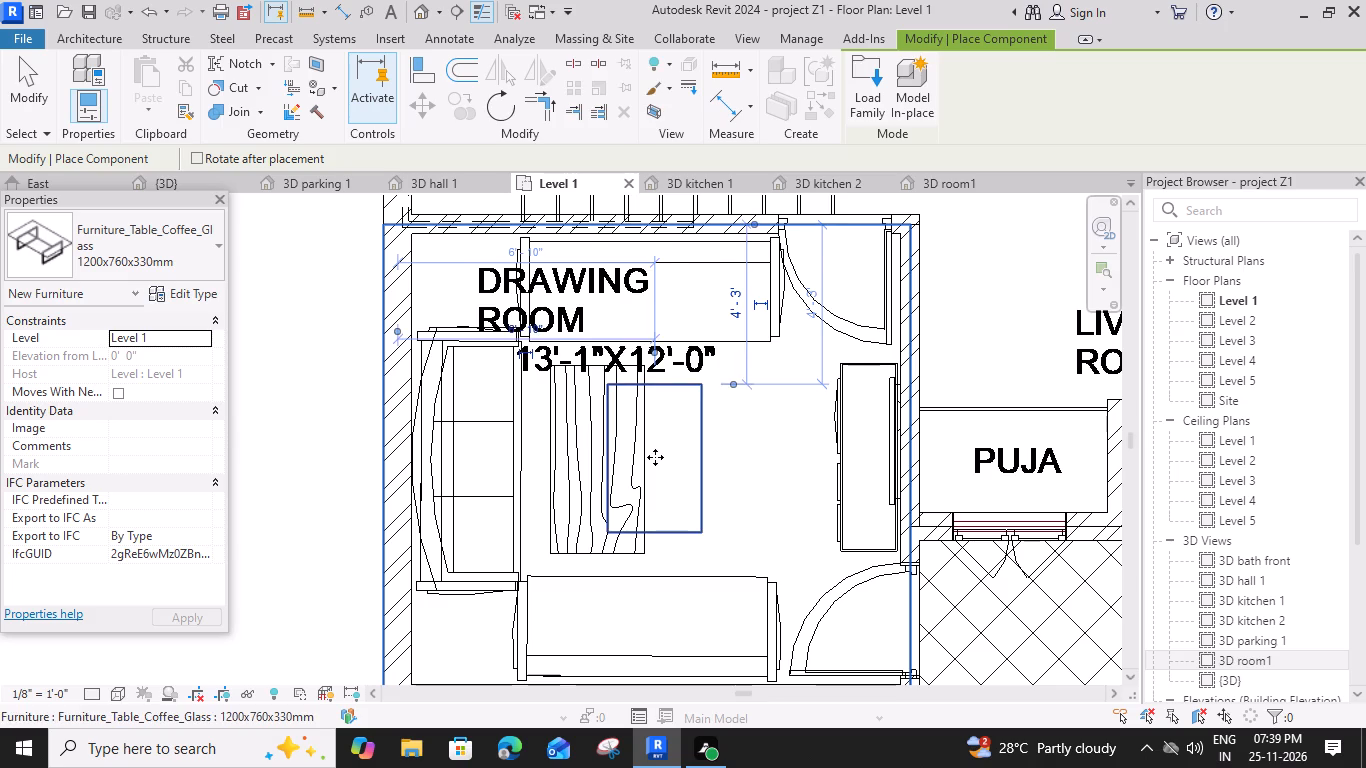
{"action": "key", "text": "Escape"}
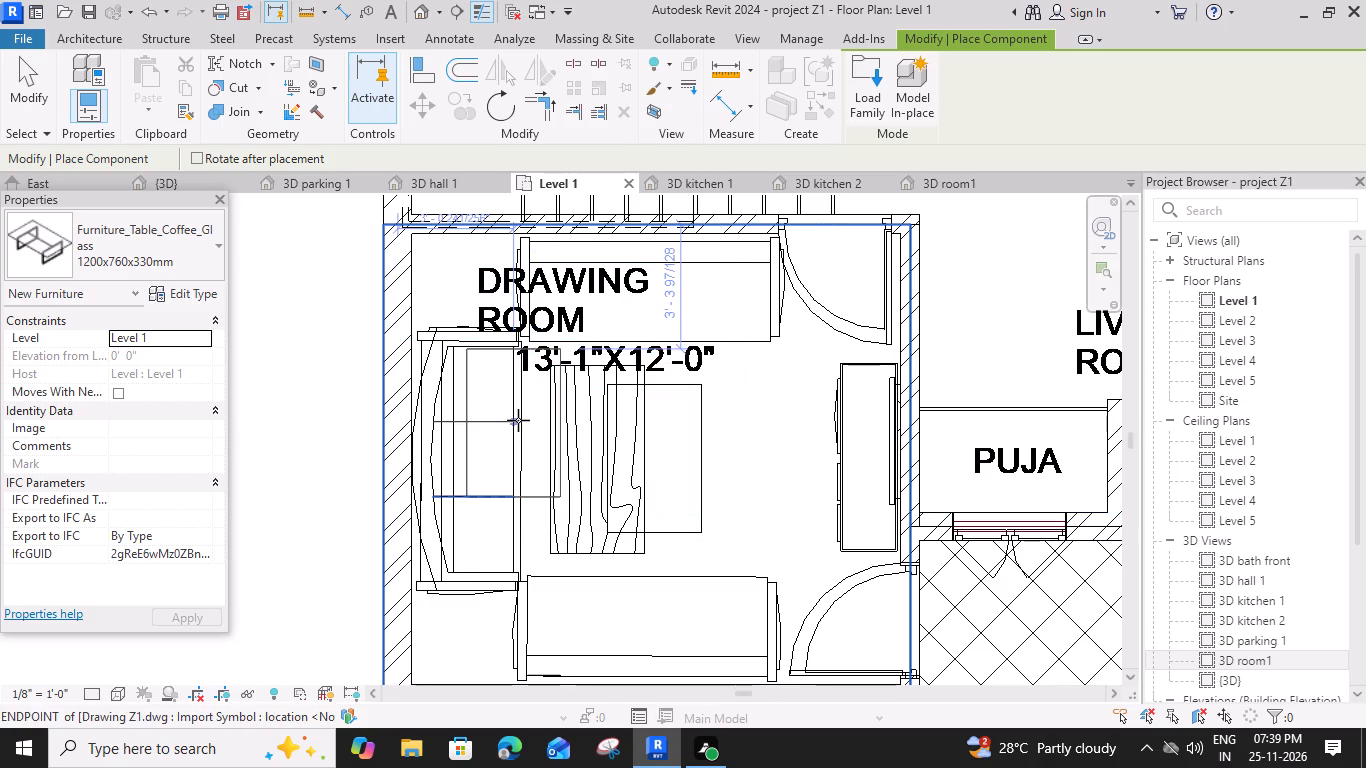
{"action": "key", "text": "Escape"}
Shift the glass coffee table slightly toward the outer-wall sofa, leaving its near edge about 4'-2" from the staircase-side wall.
{"action": "left_click", "coordinate": [612, 462]}
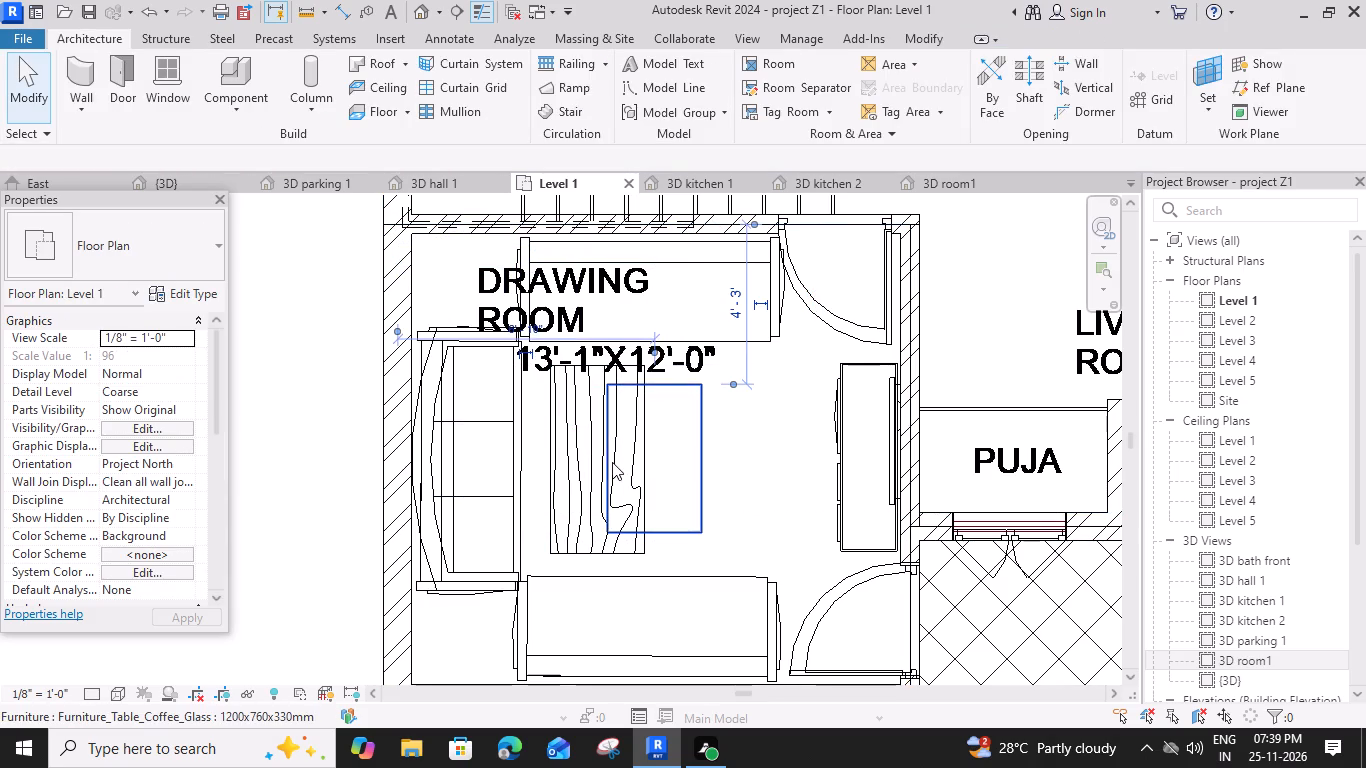
{"action": "left_click_drag", "start_coordinate": [605, 447], "coordinate": [593, 450]}
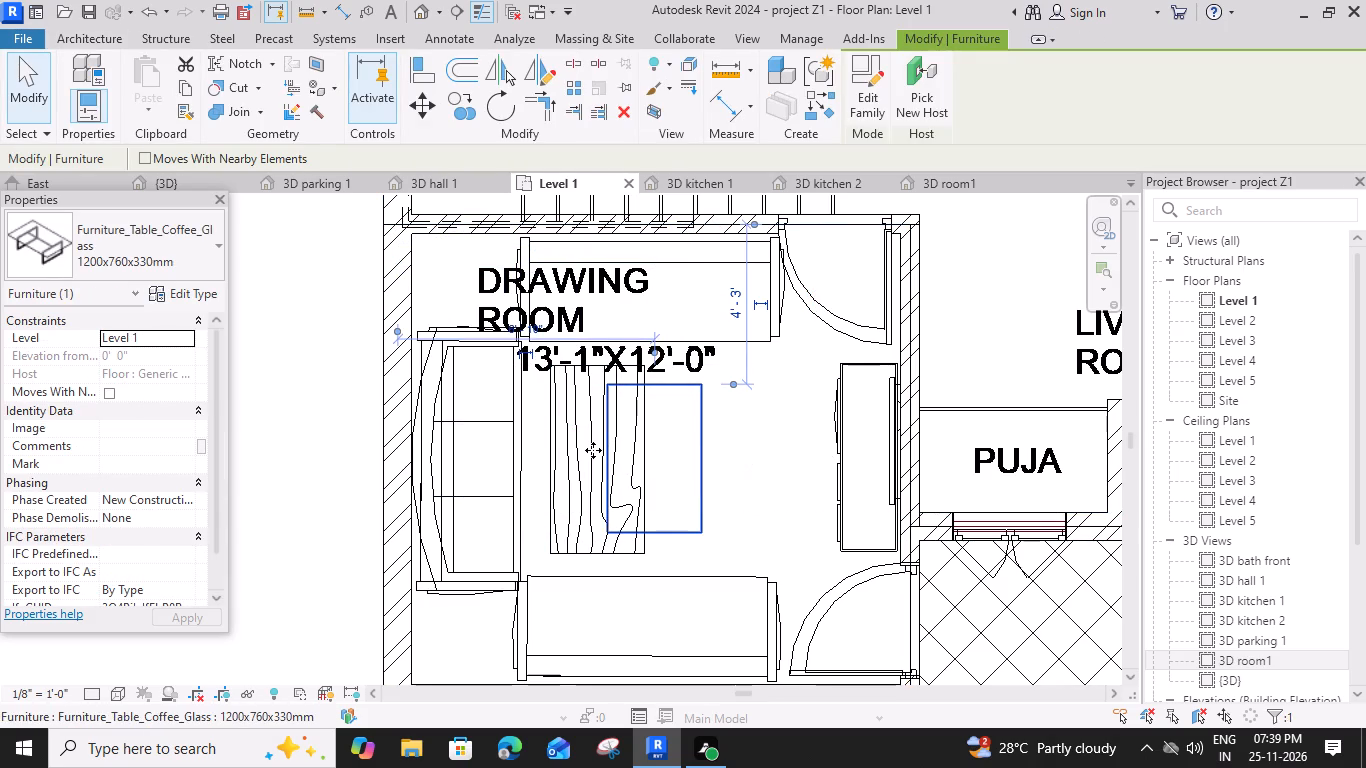
{"action": "left_click_drag", "start_coordinate": [593, 450], "coordinate": [589, 449]}
{"action": "left_click_drag", "start_coordinate": [610, 445], "coordinate": [581, 446]}
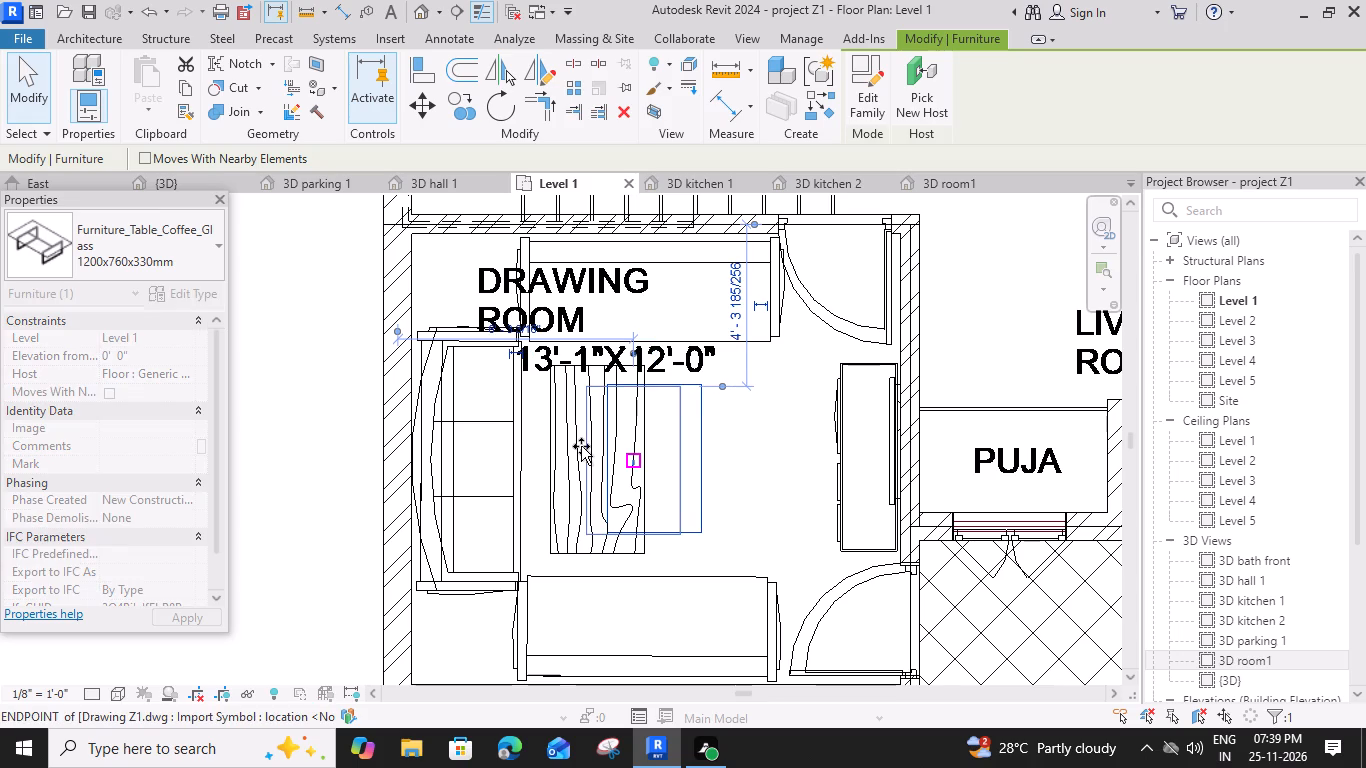
{"action": "left_click_drag", "start_coordinate": [581, 446], "coordinate": [584, 440]}
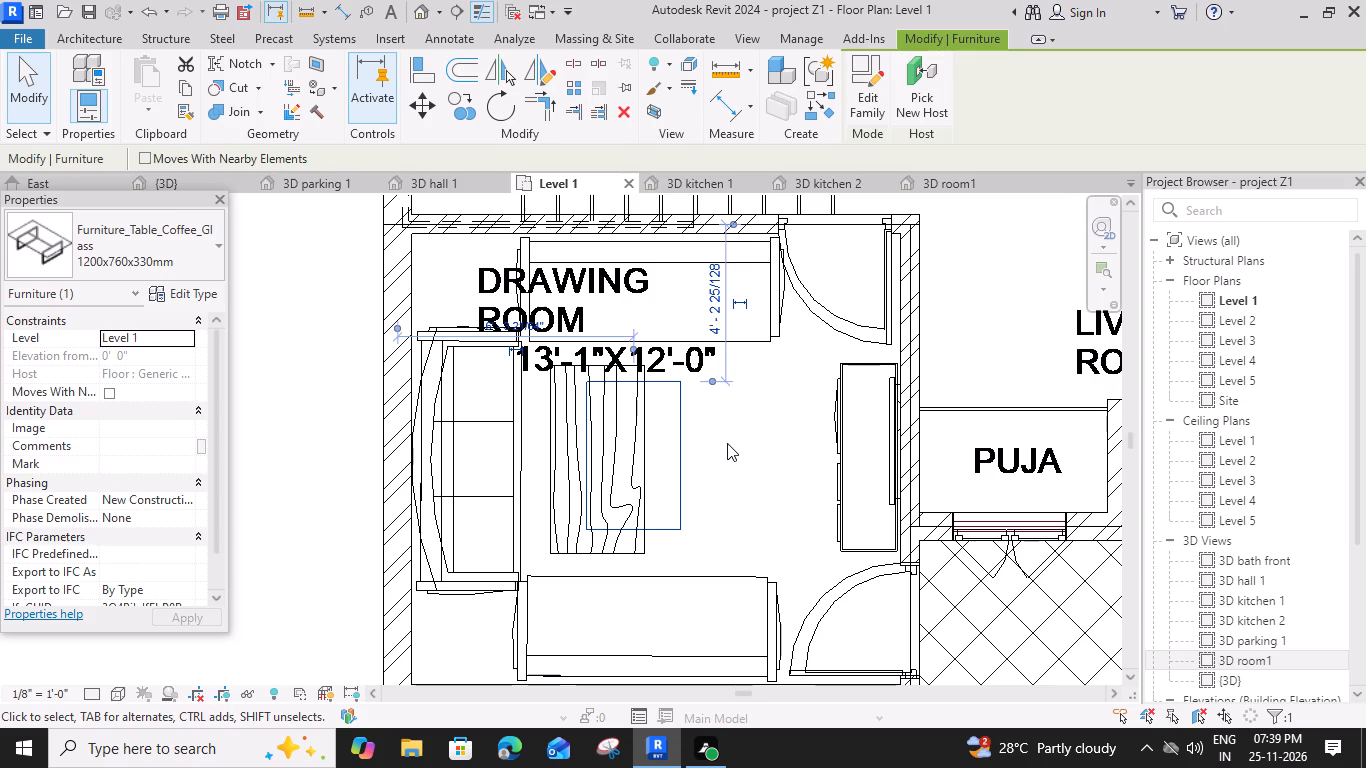
{"action": "key", "text": "Escape"}
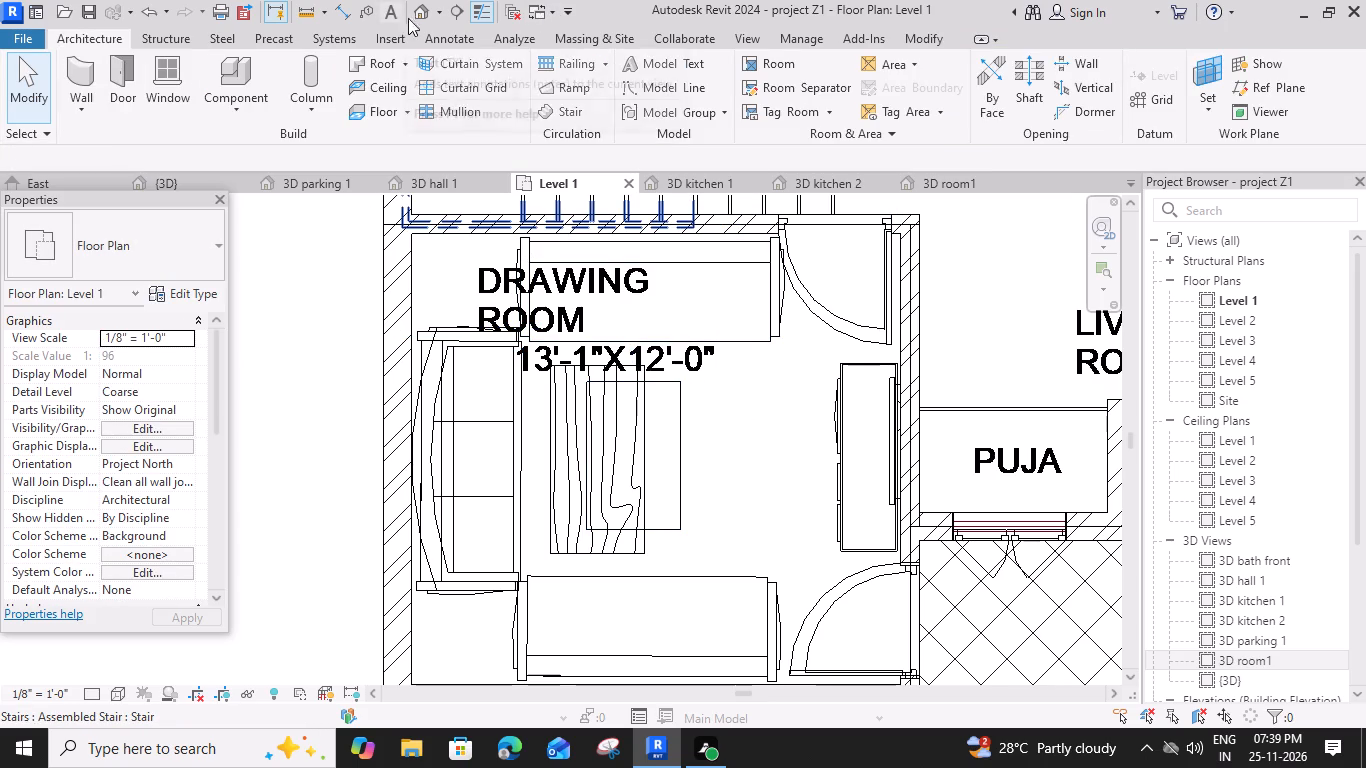
Create a perspective camera view from the drawing room's toilet-side door corner, aimed diagonally past the opposite staircase-side corner.
{"action": "left_click", "coordinate": [434, 19]}
{"action": "left_click", "coordinate": [434, 60]}
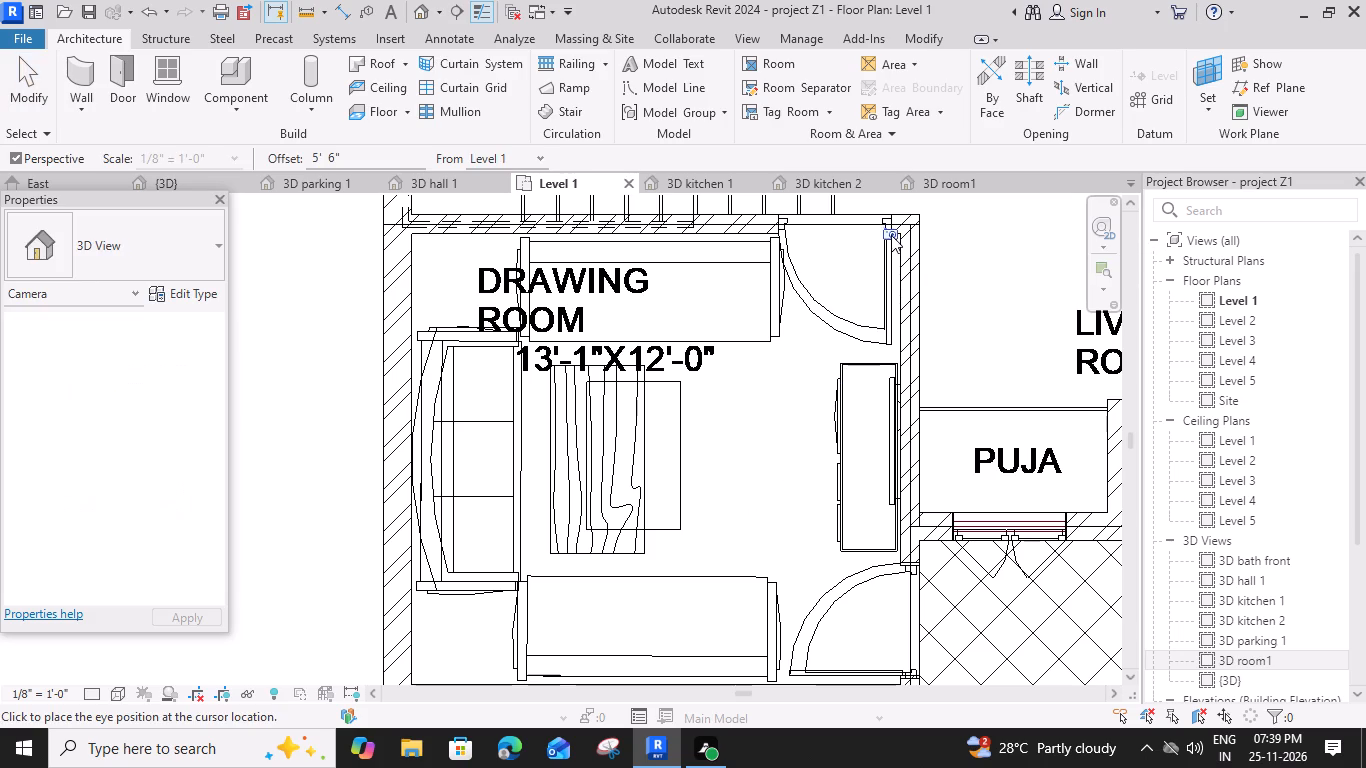
{"action": "left_click", "coordinate": [907, 665]}
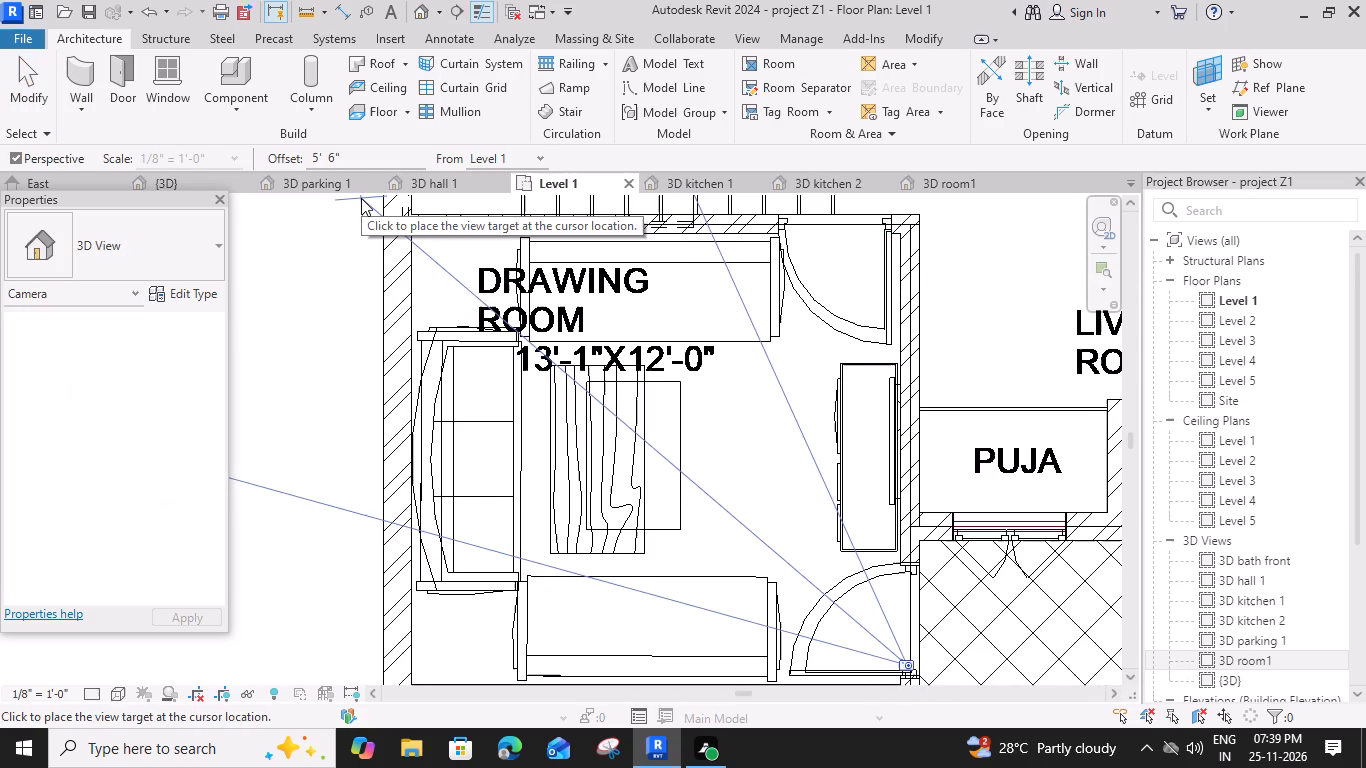
{"action": "left_click", "coordinate": [361, 204]}
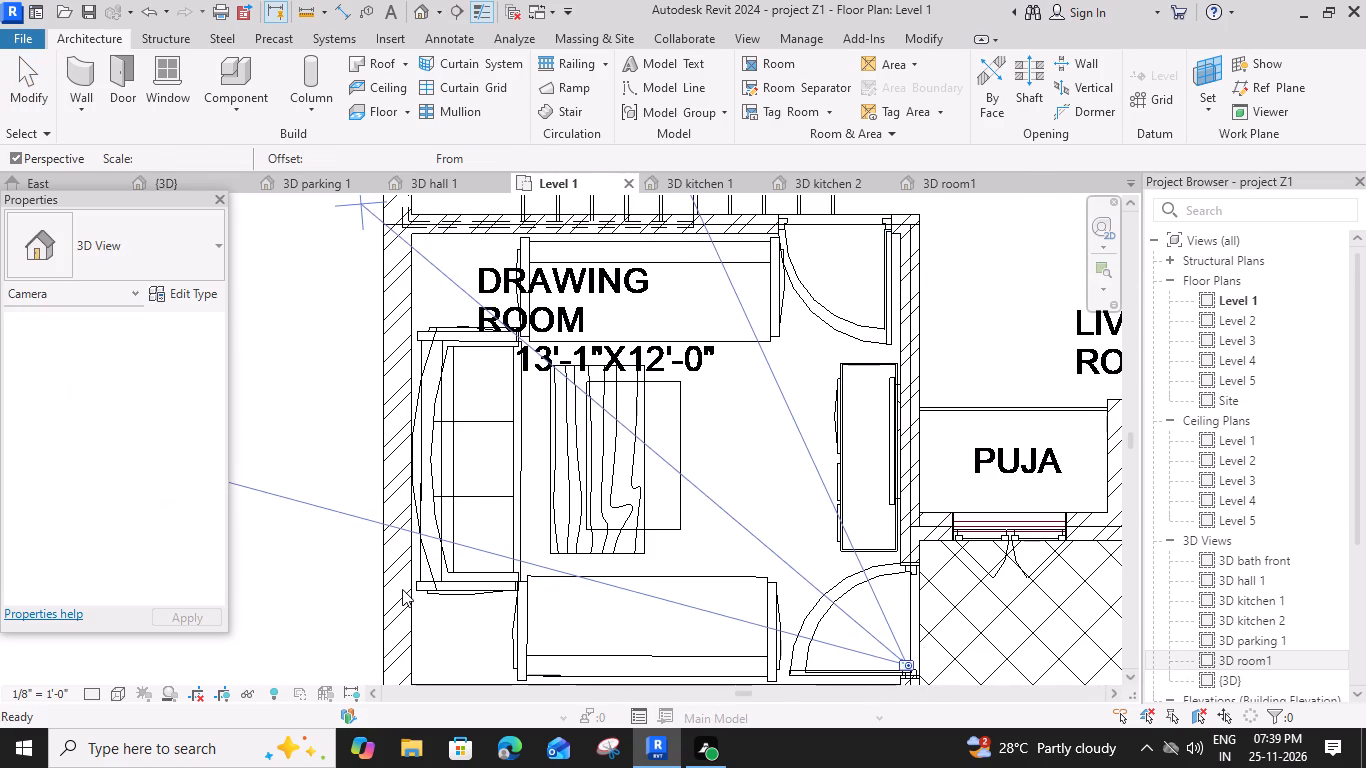
Widen the new camera view's crop region on both sides and extend it downward to include the sofas, coffee table and floor.
{"action": "scroll", "coordinate": [460, 512], "scroll_direction": "down", "scroll_amount": 3}
{"action": "middle_click_drag", "start_coordinate": [482, 513], "coordinate": [667, 468]}
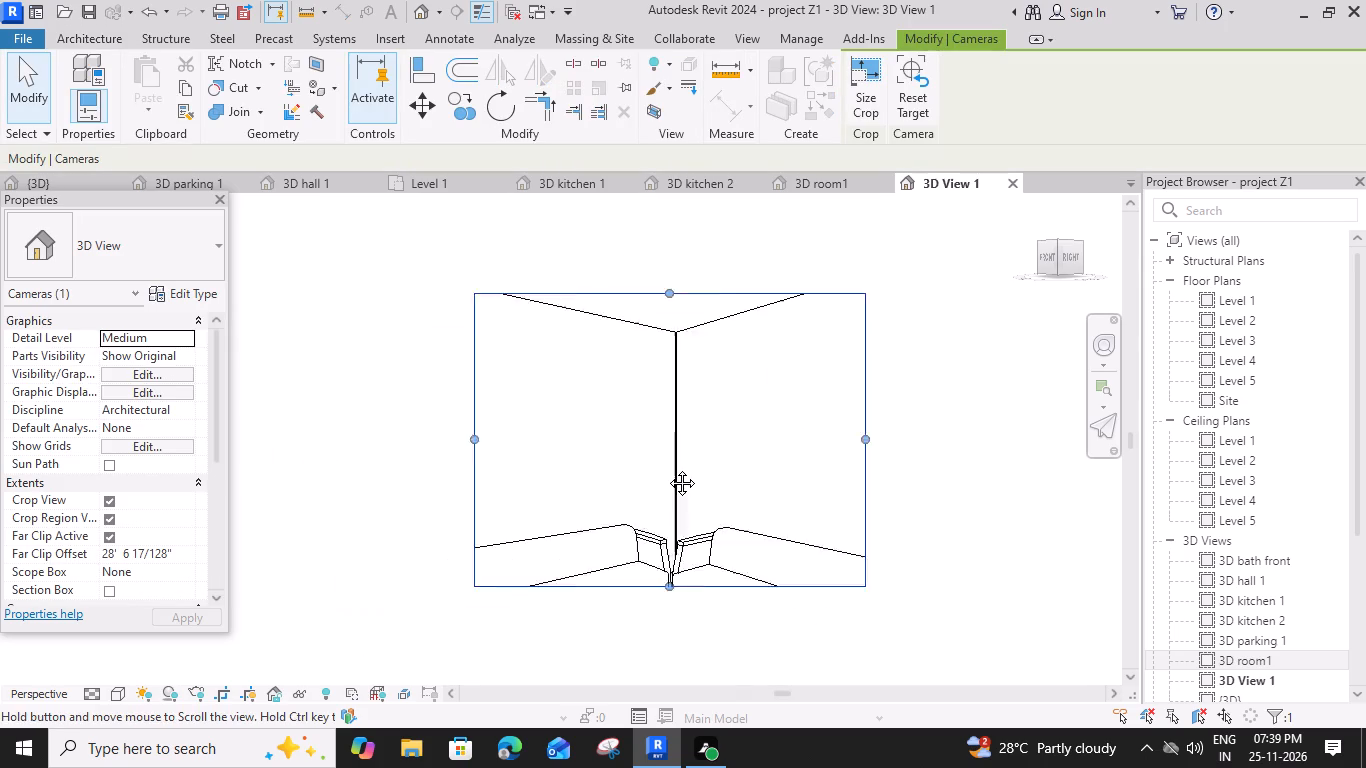
{"action": "middle_click_drag", "start_coordinate": [667, 468], "coordinate": [668, 468]}
{"action": "left_click_drag", "start_coordinate": [513, 419], "coordinate": [320, 438]}
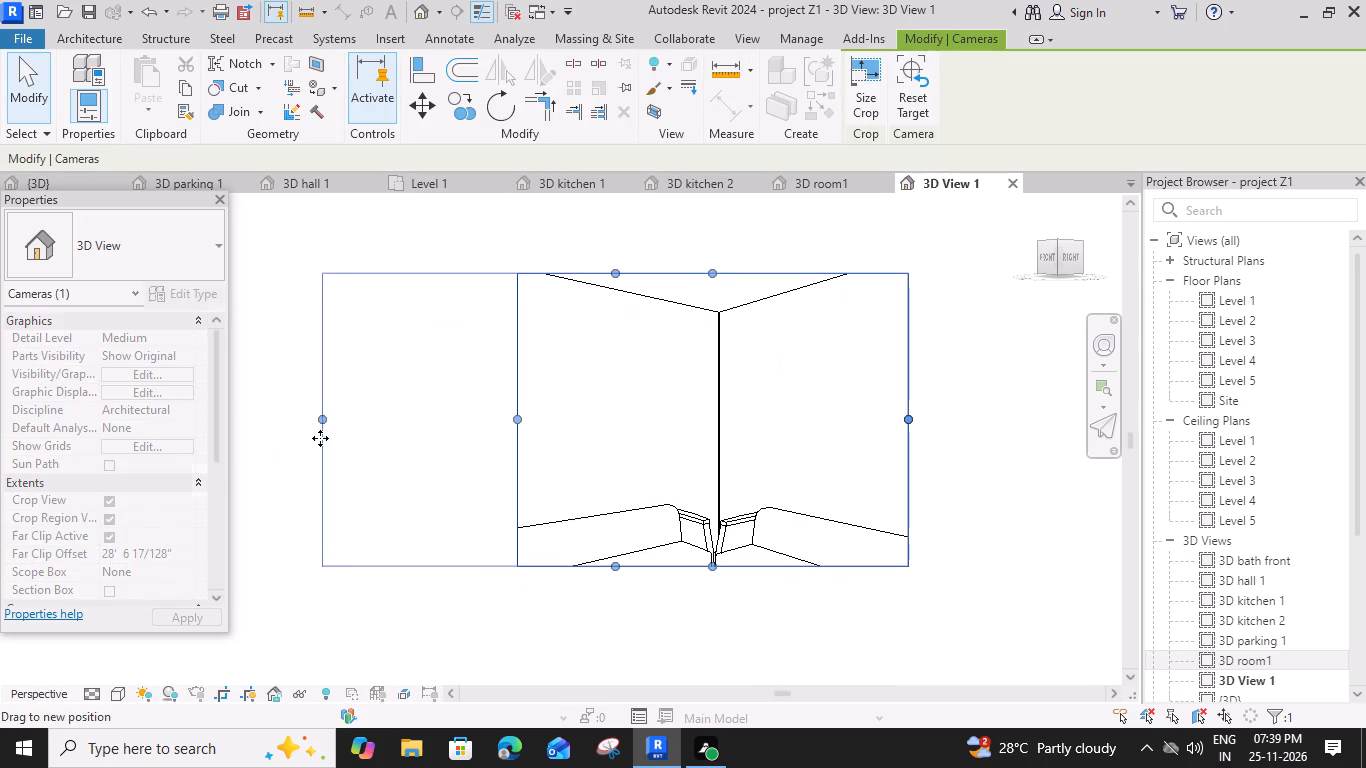
{"action": "left_click_drag", "start_coordinate": [320, 438], "coordinate": [318, 440]}
{"action": "left_click_drag", "start_coordinate": [908, 420], "coordinate": [1002, 428]}
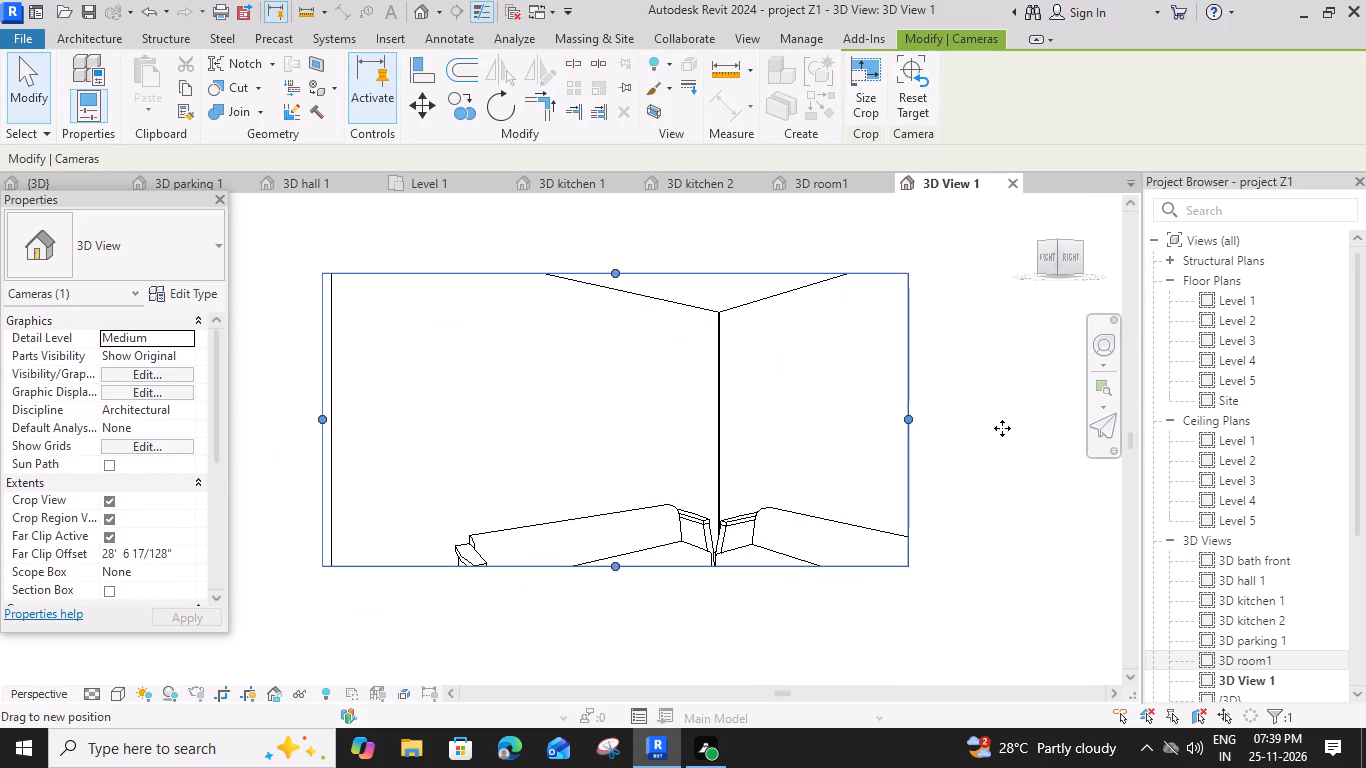
{"action": "left_click_drag", "start_coordinate": [1002, 428], "coordinate": [1005, 428]}
{"action": "scroll", "coordinate": [784, 530], "scroll_direction": "down", "scroll_amount": 2}
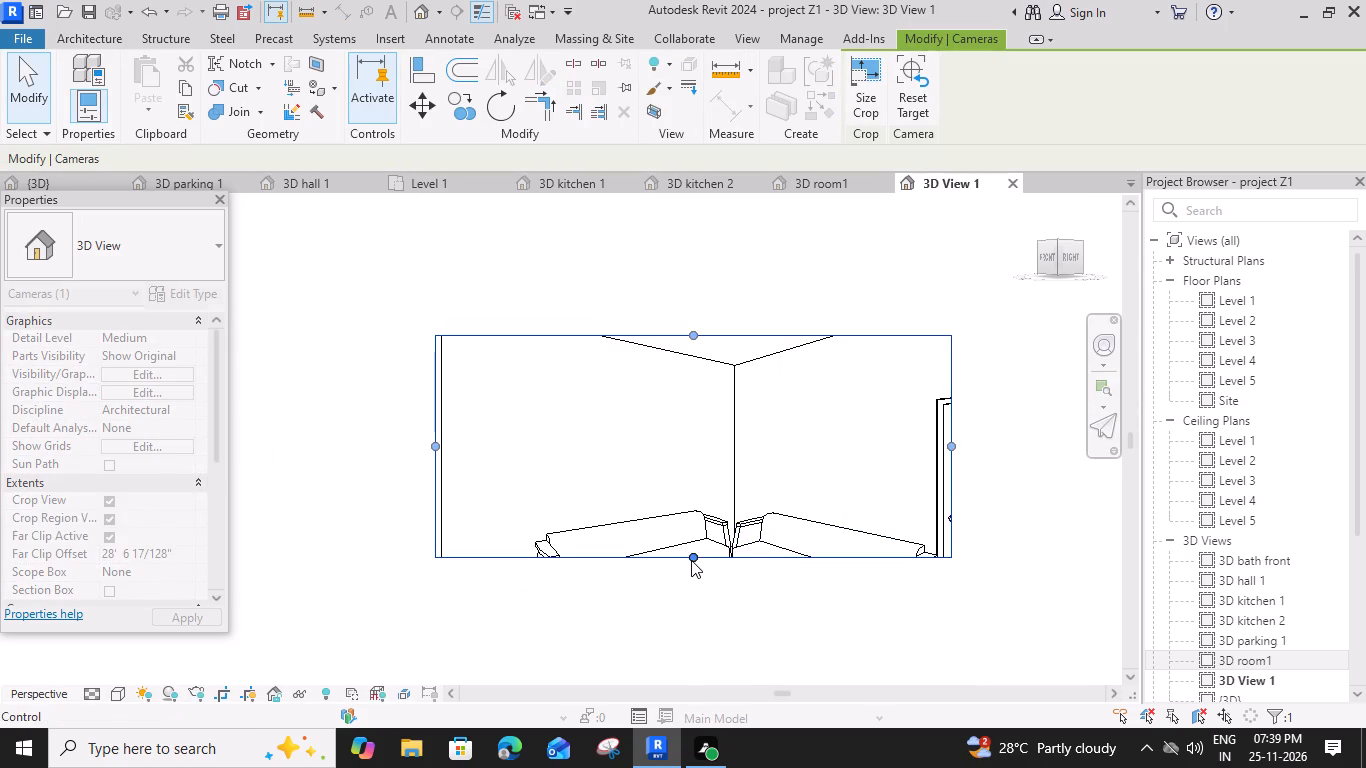
{"action": "left_click_drag", "start_coordinate": [691, 559], "coordinate": [690, 669]}
{"action": "scroll", "coordinate": [710, 545], "scroll_direction": "down", "scroll_amount": 3}
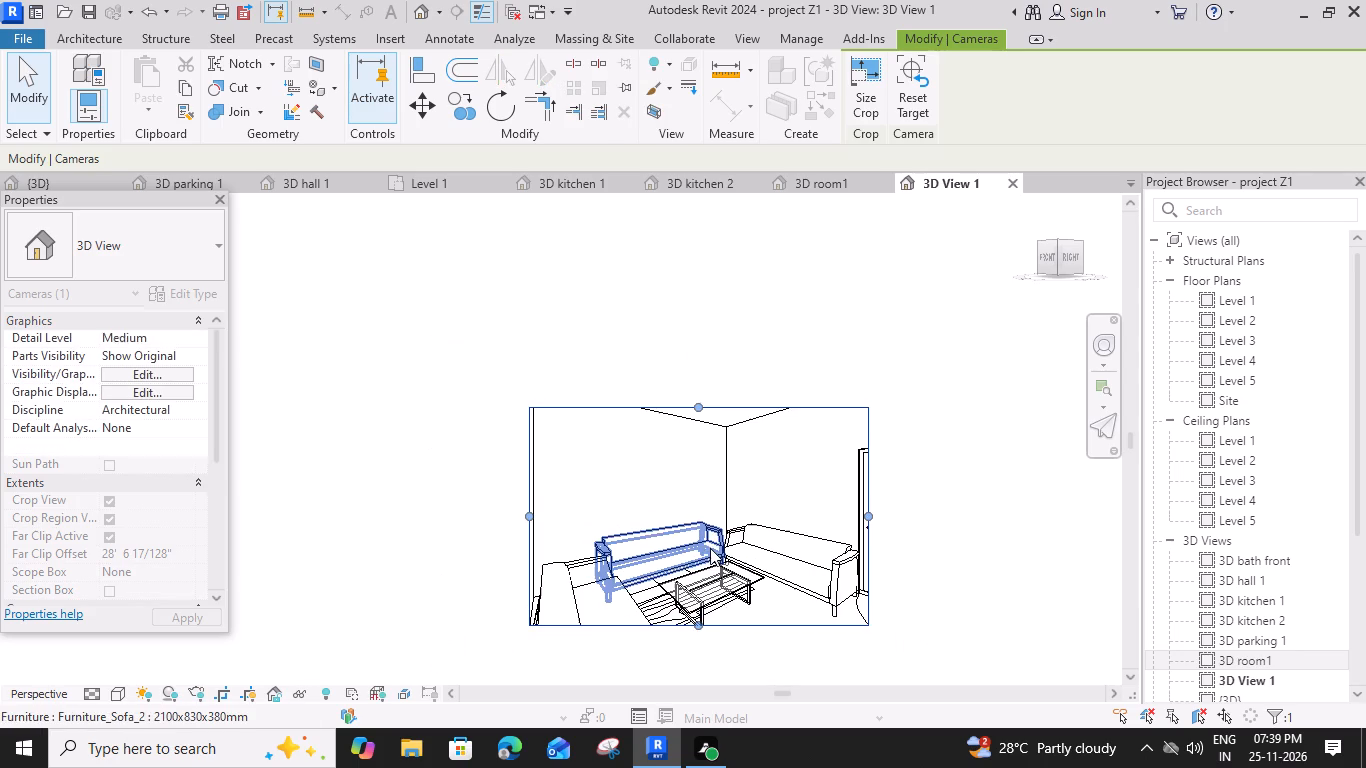
Enlarge the drawing room camera view's crop region on both sides and downward to include the door, near sofa and more floor.
{"action": "middle_click_drag", "start_coordinate": [705, 538], "coordinate": [679, 476]}
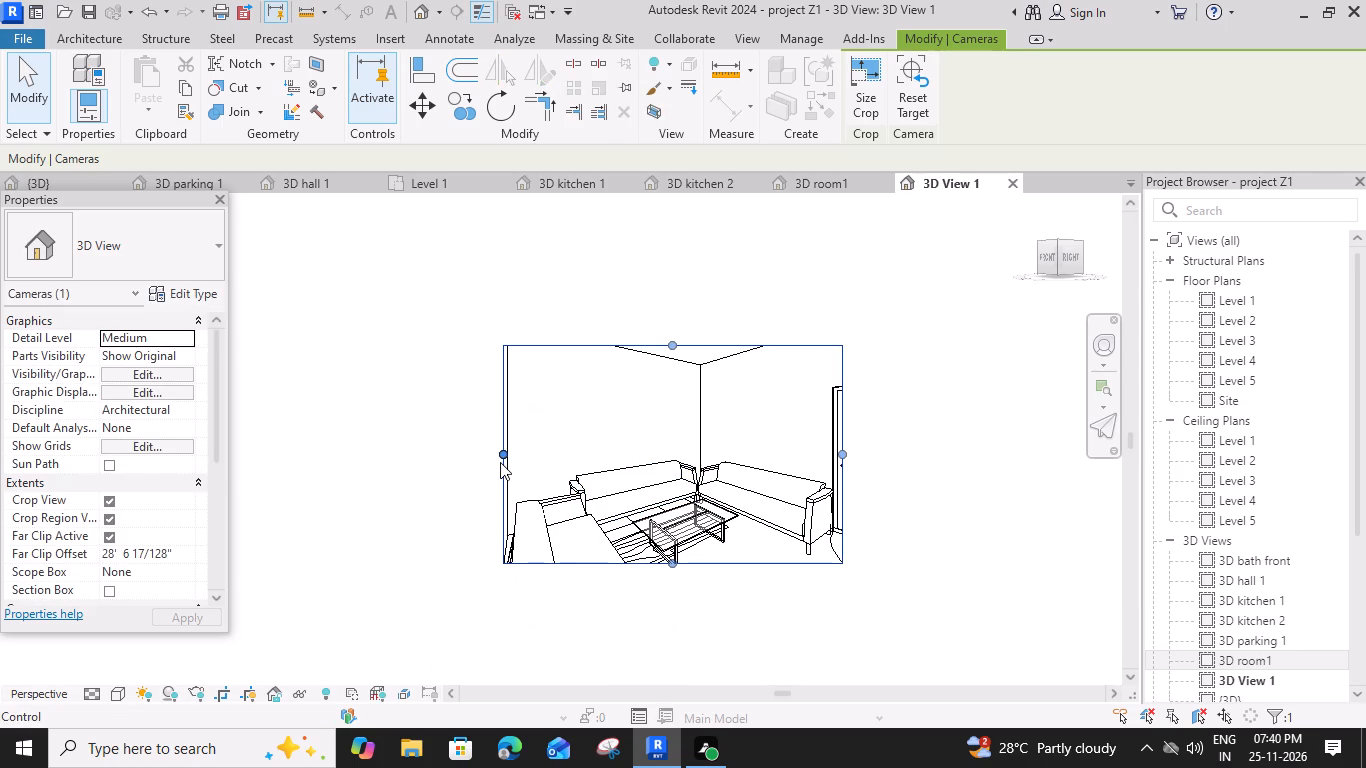
{"action": "left_click_drag", "start_coordinate": [500, 456], "coordinate": [439, 464]}
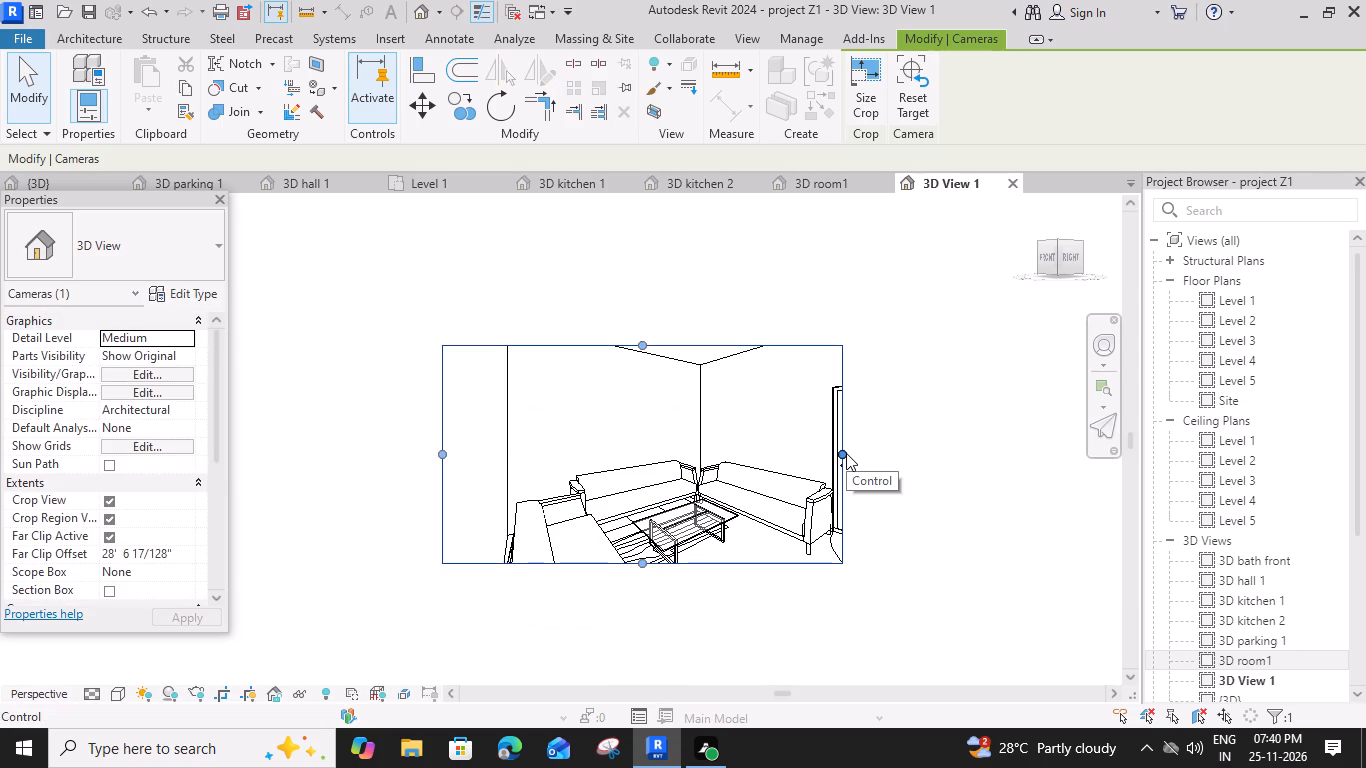
{"action": "left_click_drag", "start_coordinate": [844, 455], "coordinate": [897, 456]}
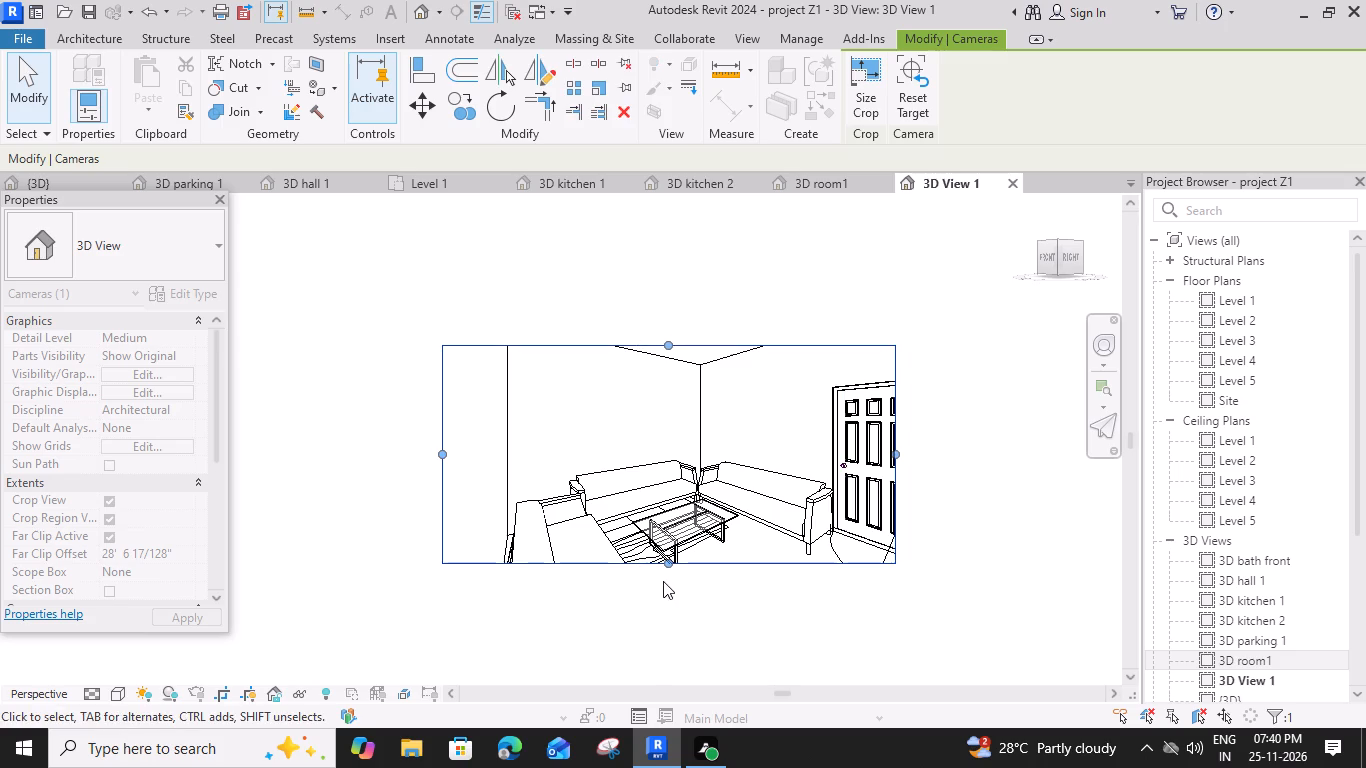
{"action": "left_click_drag", "start_coordinate": [667, 564], "coordinate": [668, 621]}
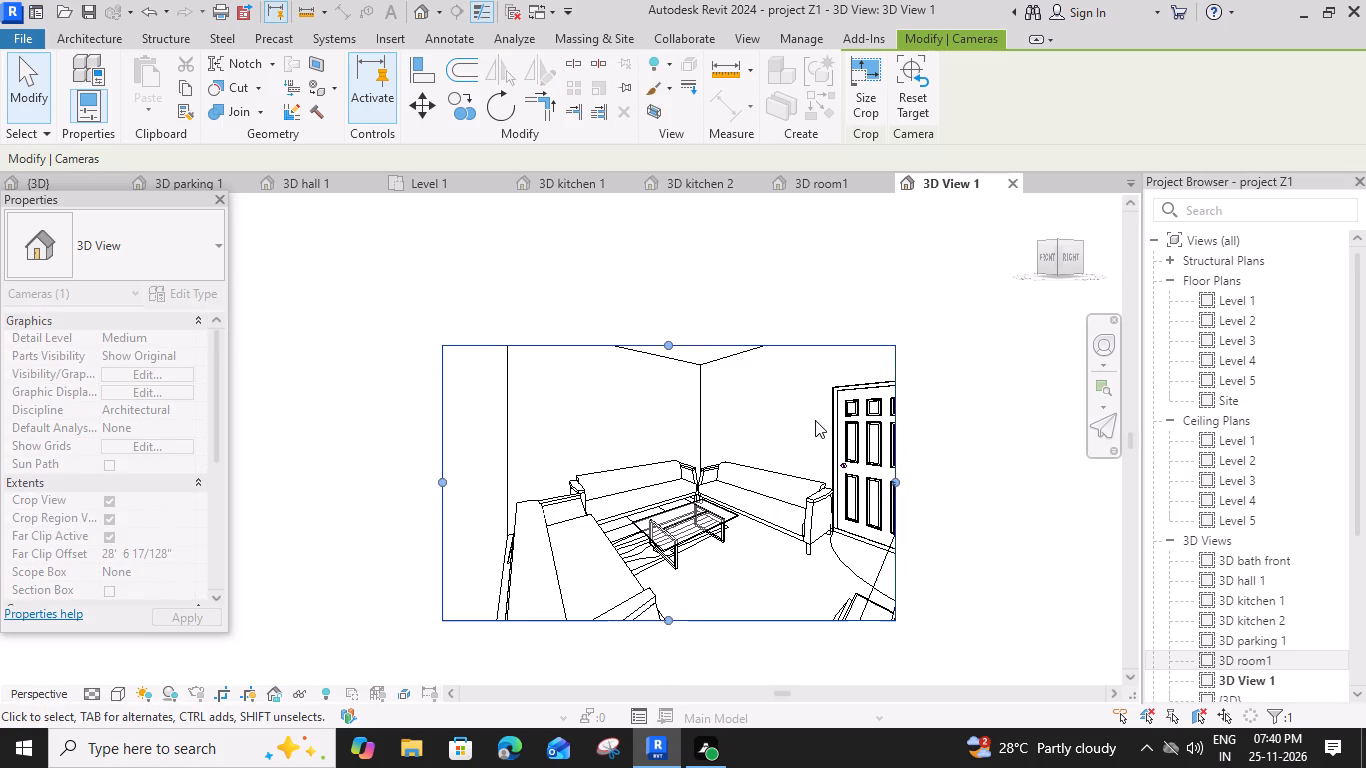
{"action": "middle_click_drag", "start_coordinate": [691, 538], "coordinate": [688, 467]}
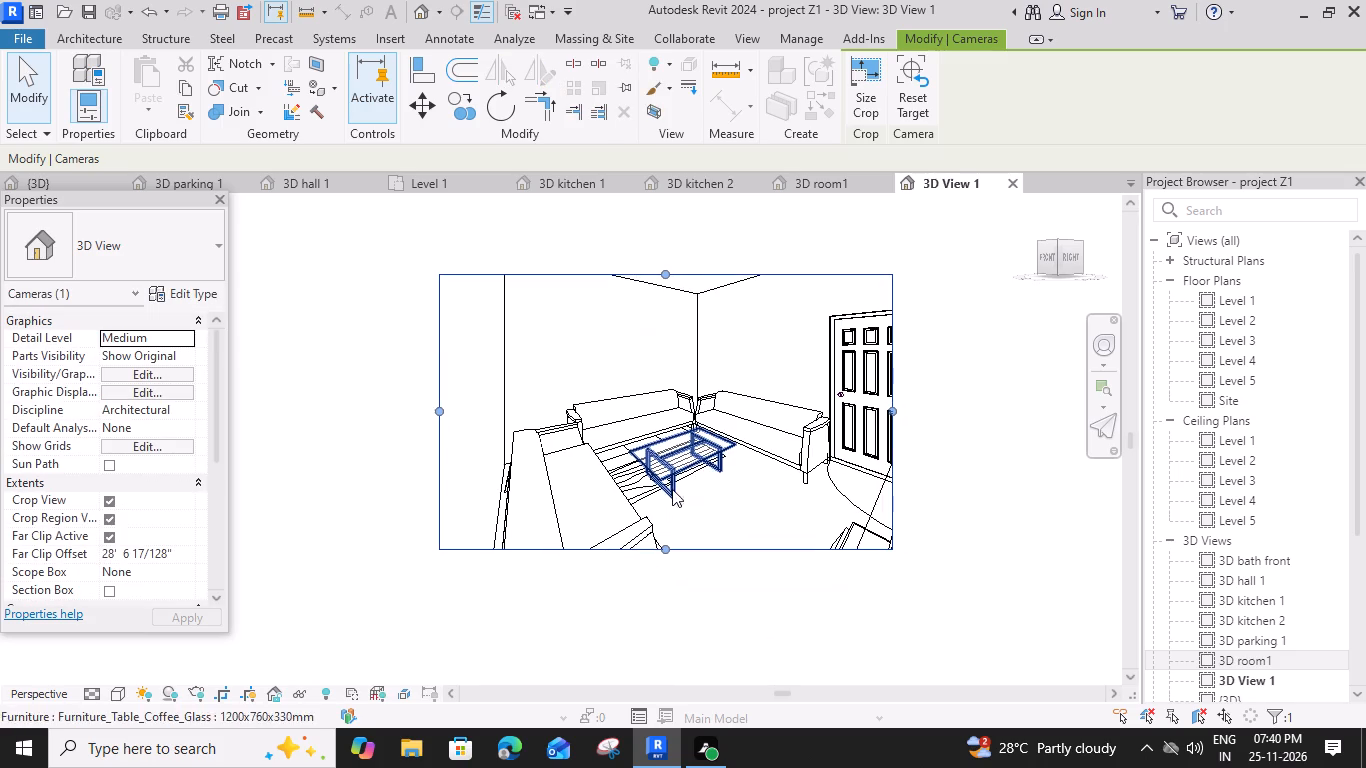
{"action": "left_click_drag", "start_coordinate": [665, 546], "coordinate": [658, 578]}
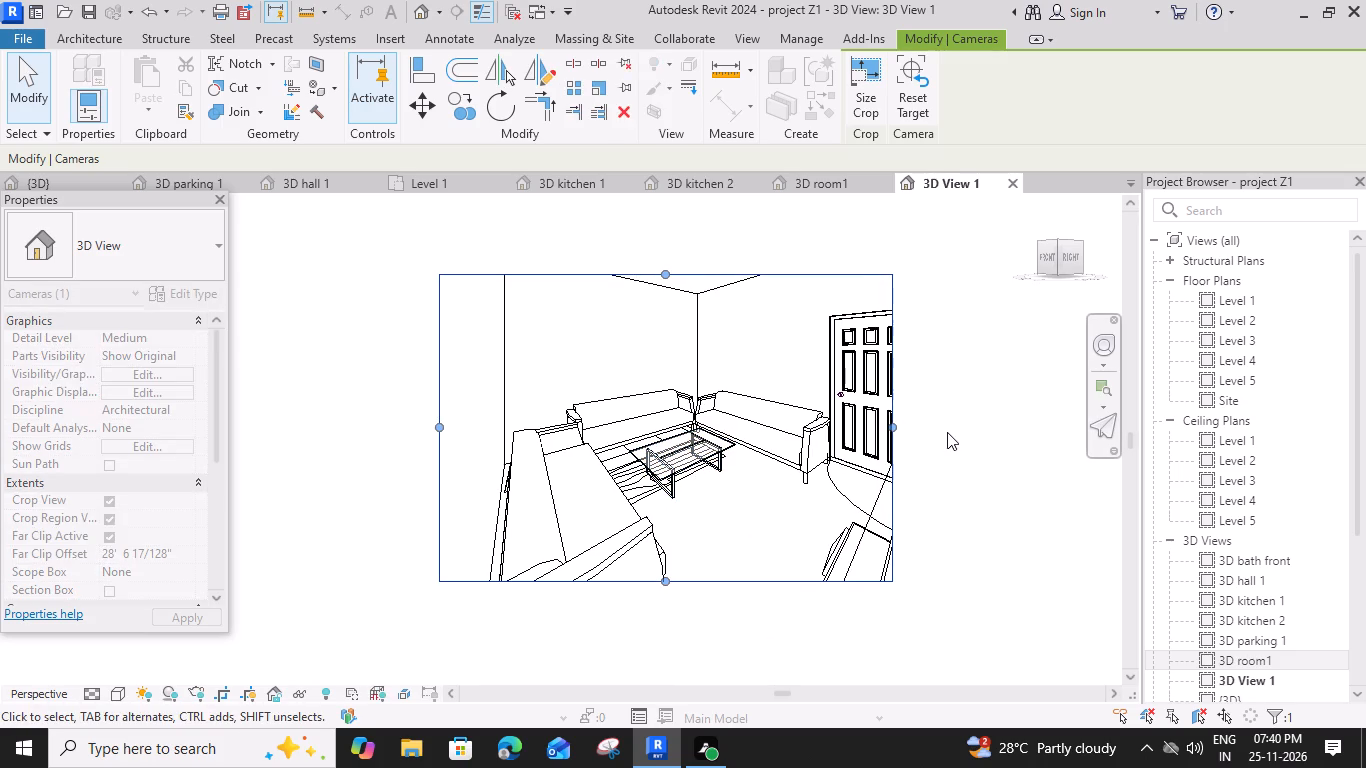
{"action": "left_click_drag", "start_coordinate": [665, 577], "coordinate": [670, 615]}
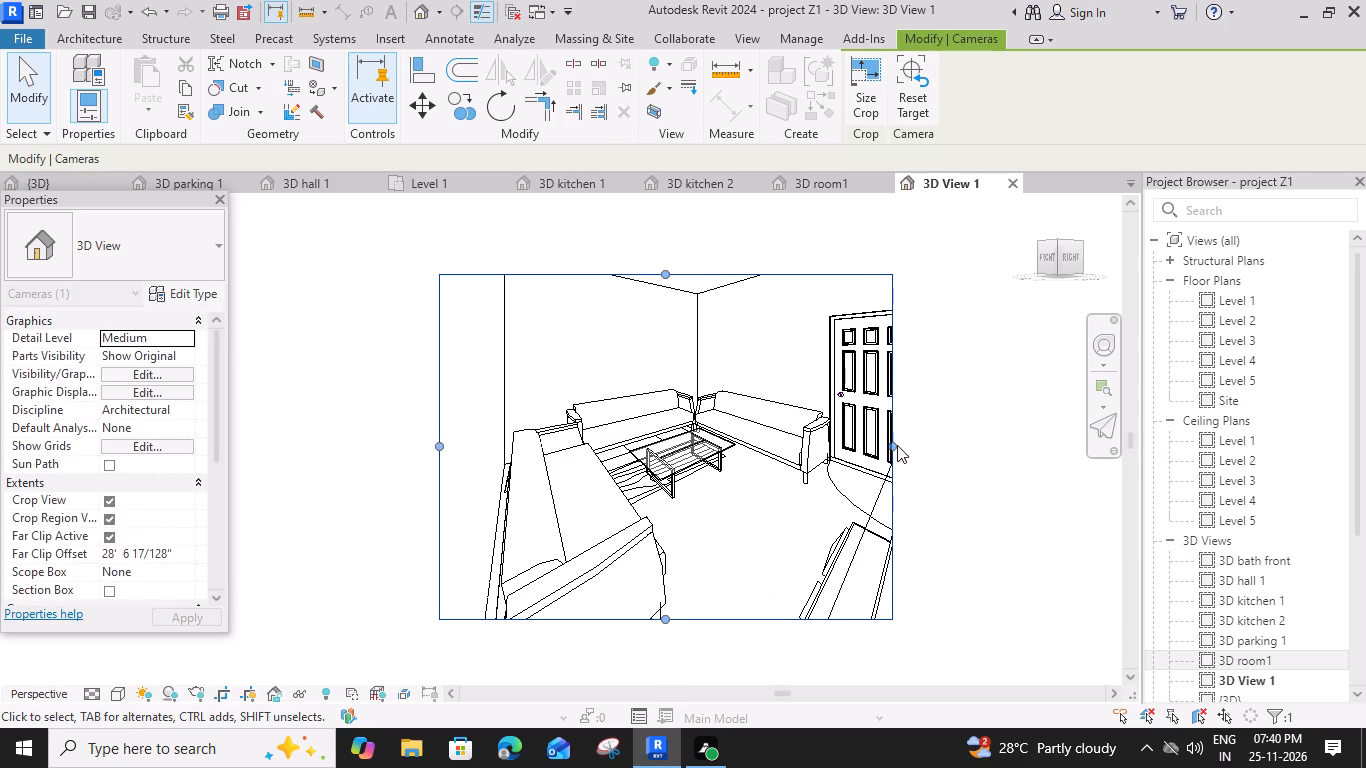
{"action": "left_click_drag", "start_coordinate": [895, 444], "coordinate": [934, 458]}
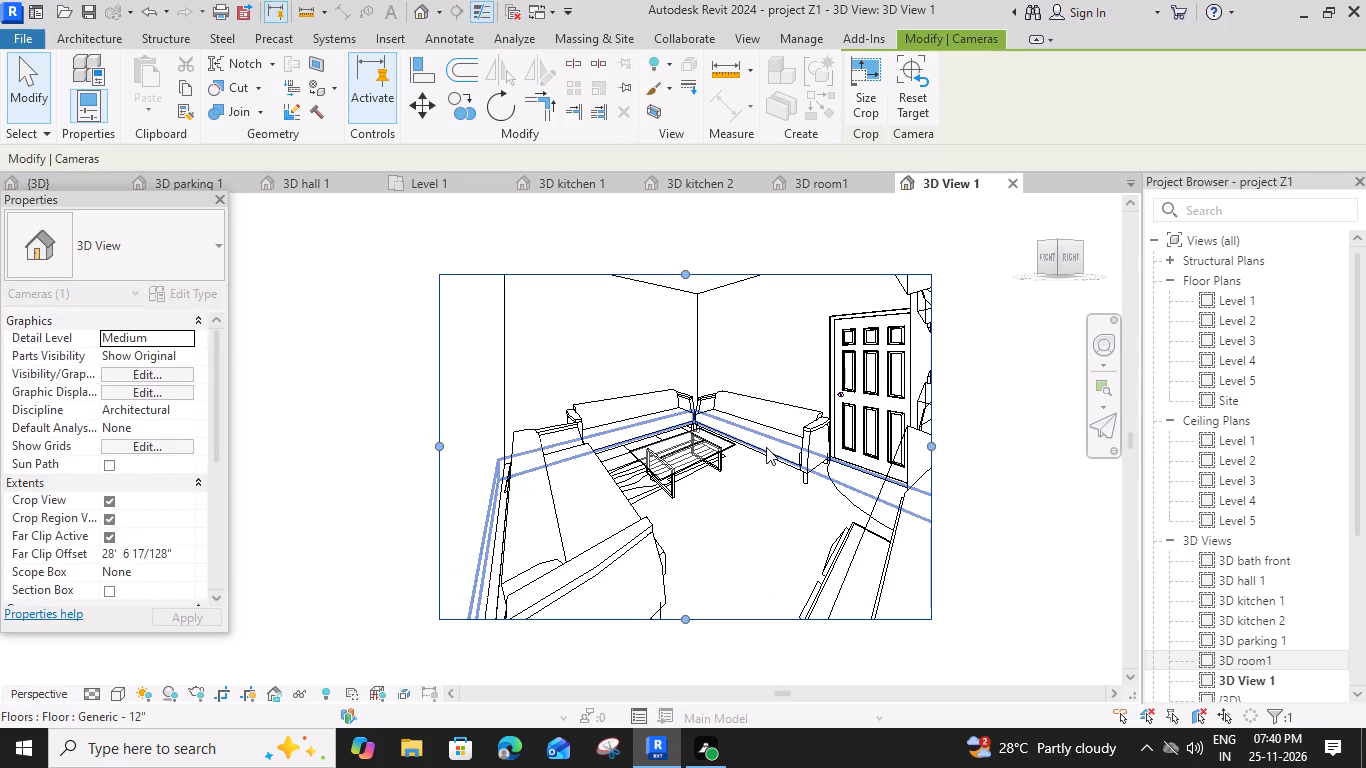
{"action": "scroll", "coordinate": [737, 483], "scroll_direction": "down", "scroll_amount": 1}
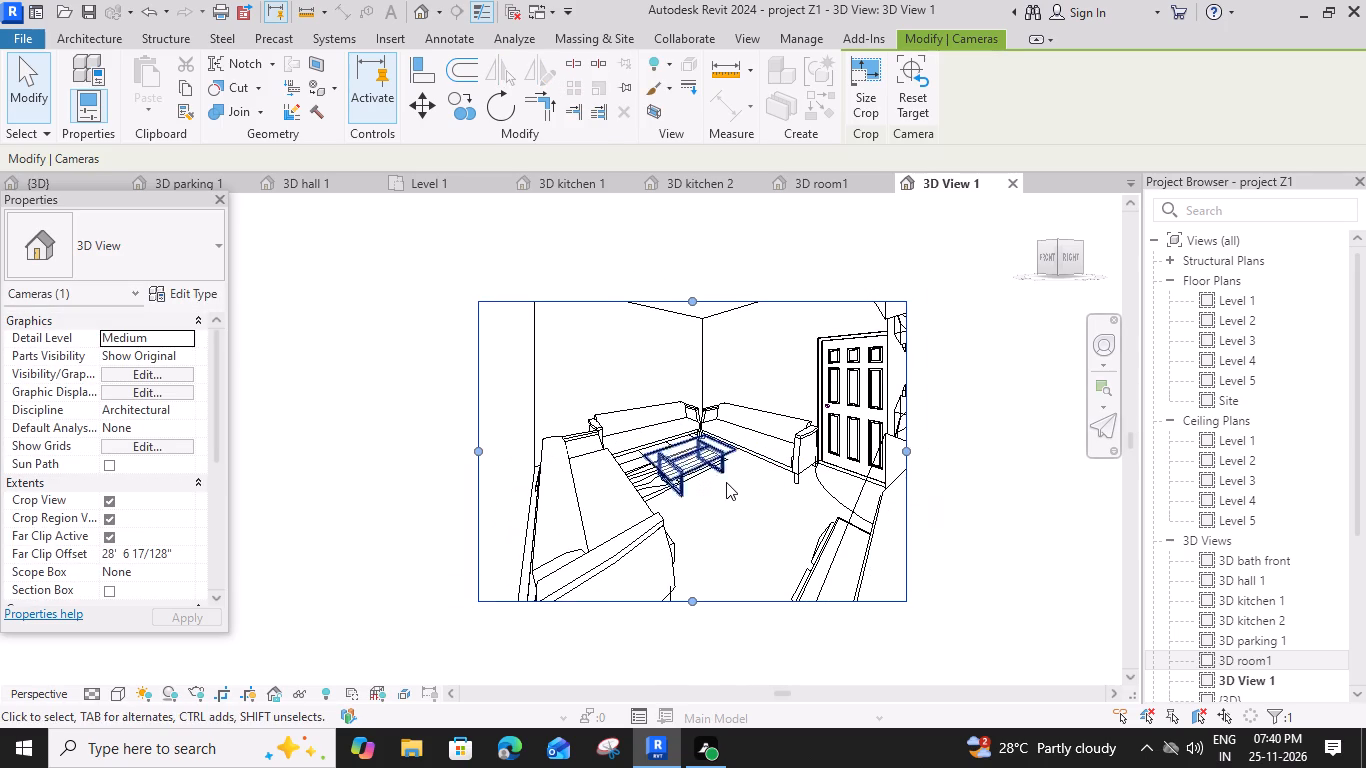
{"action": "middle_click_drag", "start_coordinate": [712, 482], "coordinate": [665, 444]}
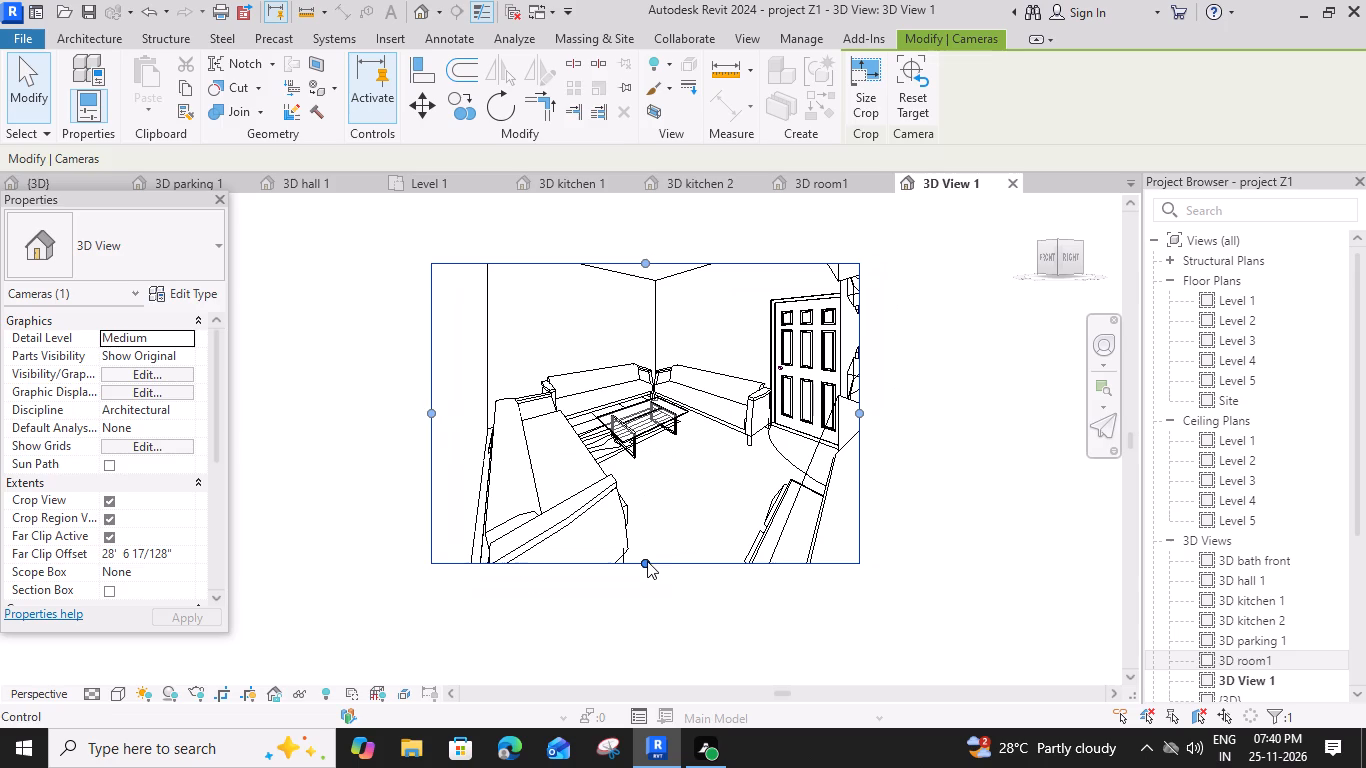
{"action": "left_click_drag", "start_coordinate": [647, 561], "coordinate": [652, 597]}
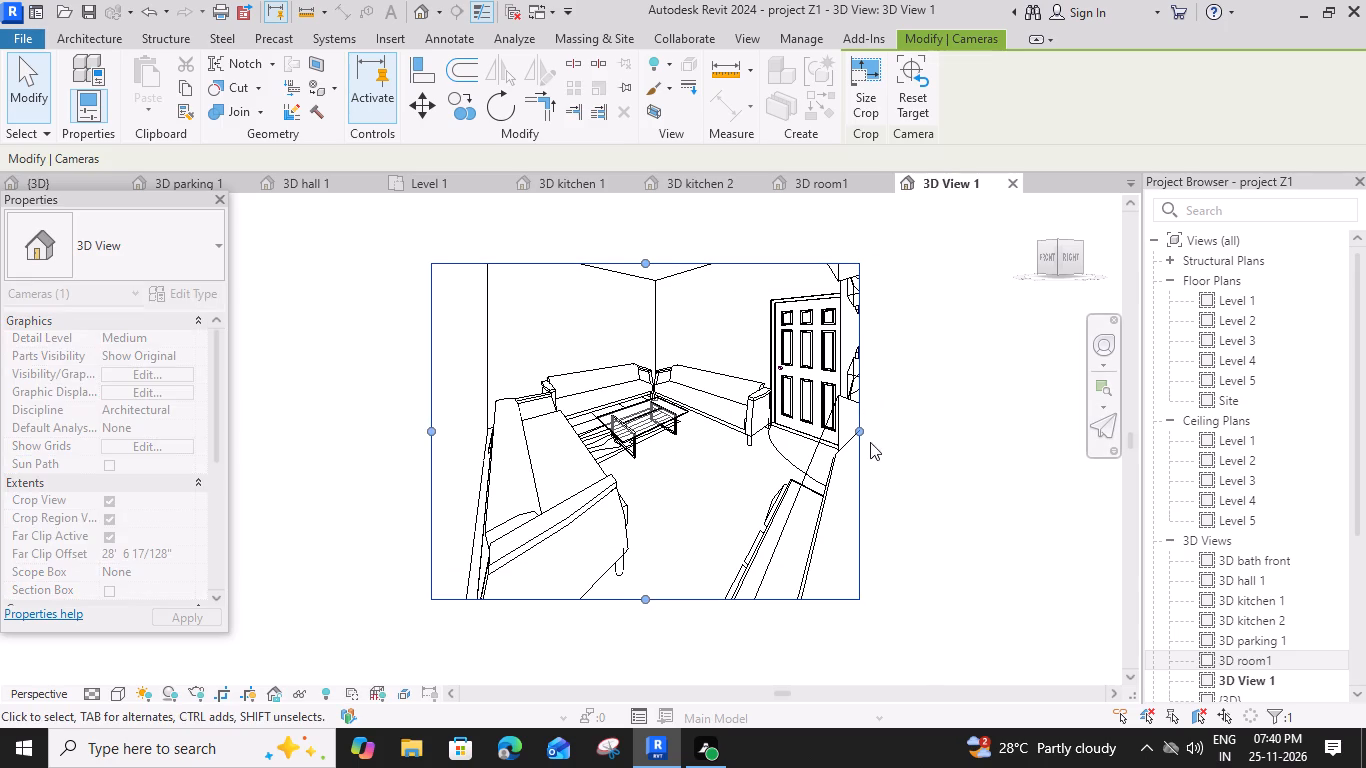
{"action": "left_click_drag", "start_coordinate": [861, 431], "coordinate": [880, 442]}
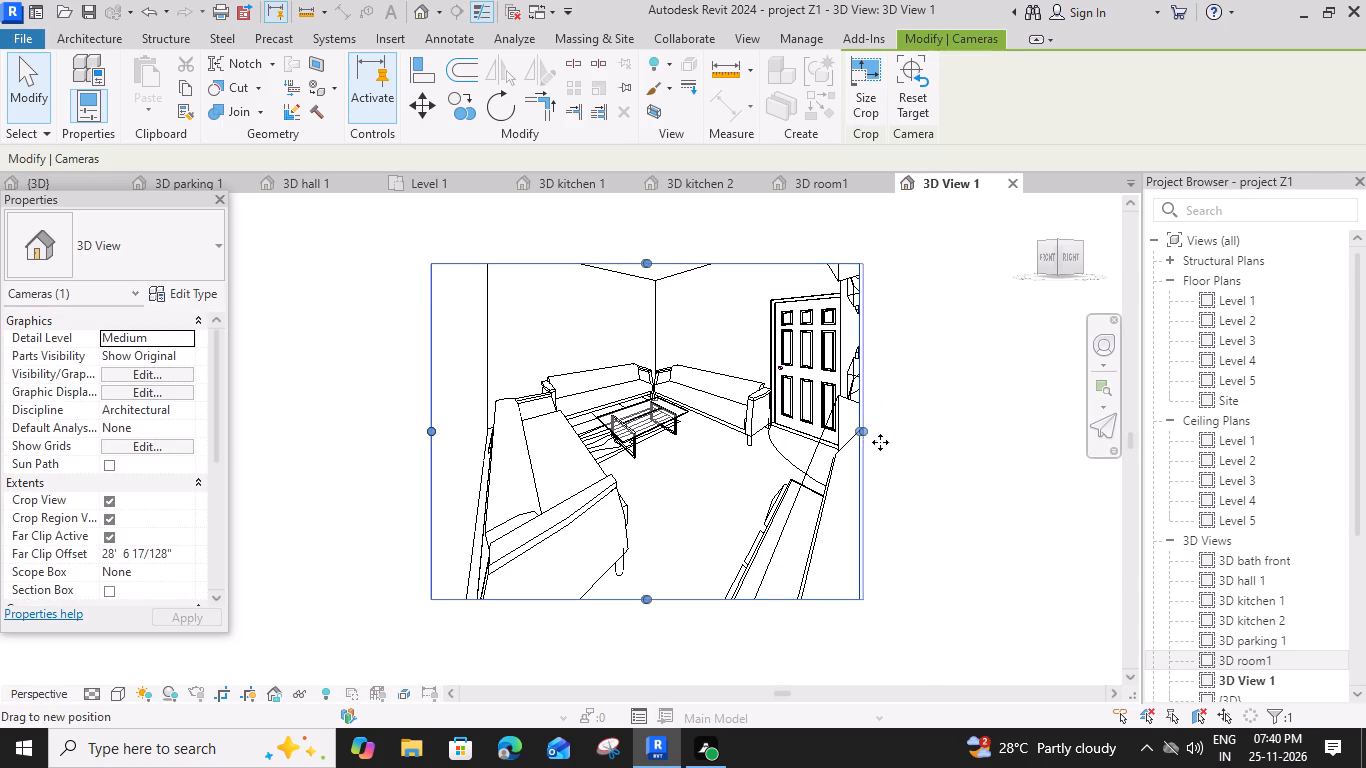
{"action": "left_click_drag", "start_coordinate": [880, 442], "coordinate": [884, 443]}
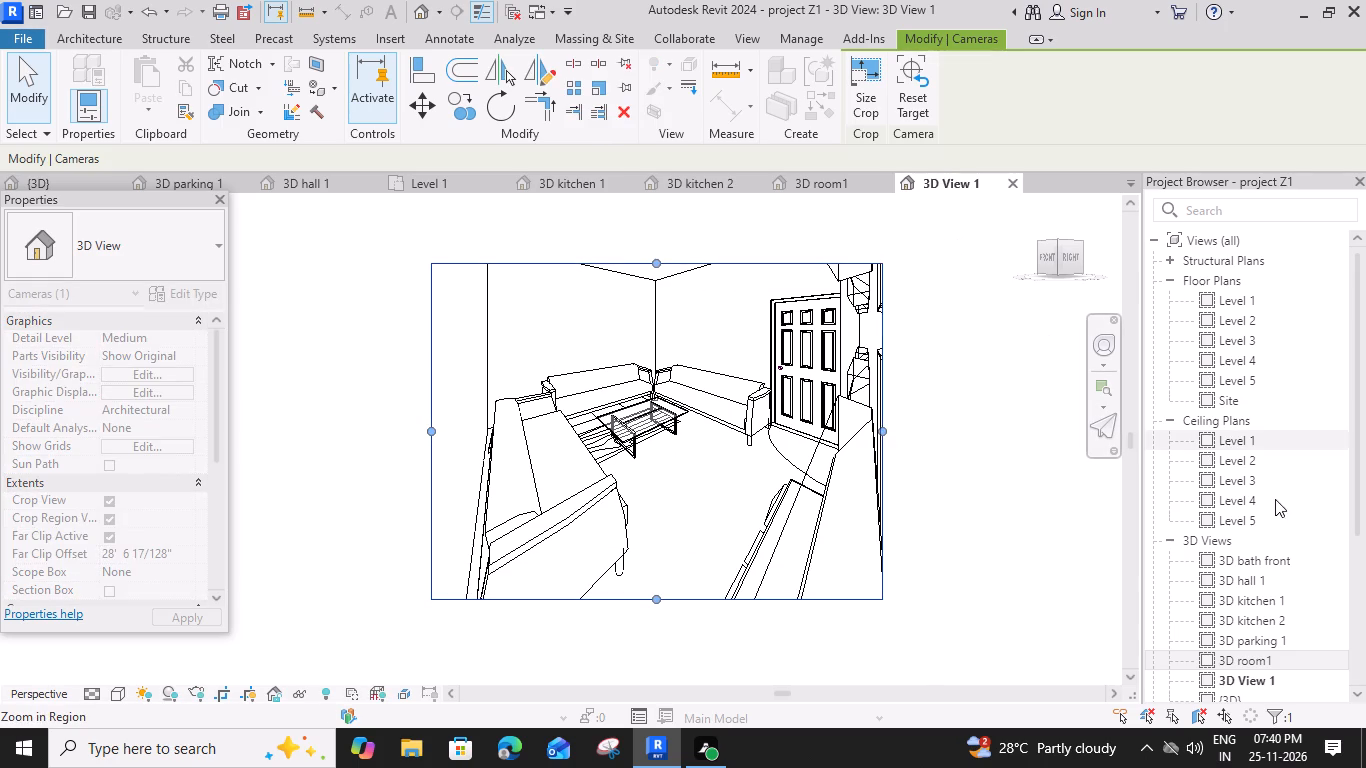
Rename the new drawing room camera view as 3D sitting 1.
{"action": "left_click", "coordinate": [1260, 676]}
{"action": "right_click", "coordinate": [1260, 676]}
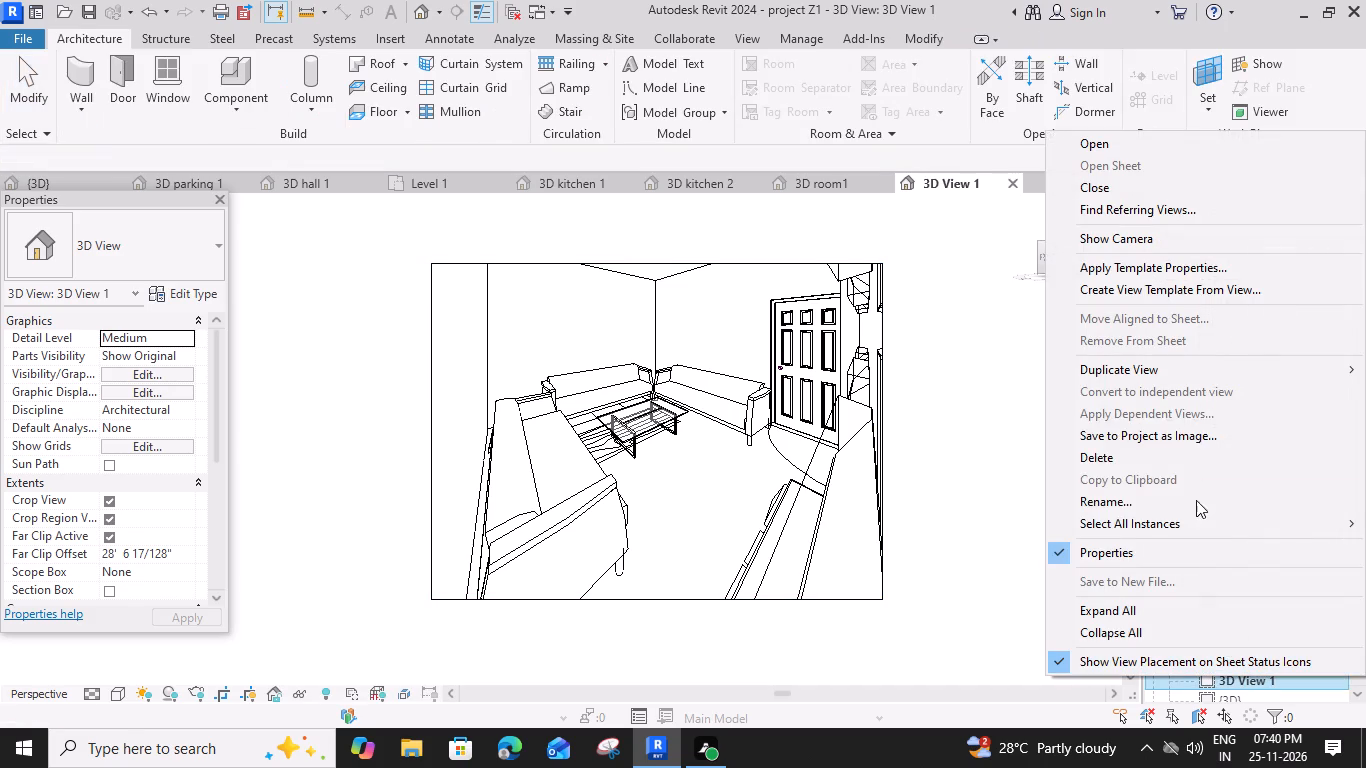
{"action": "left_click", "coordinate": [1199, 491]}
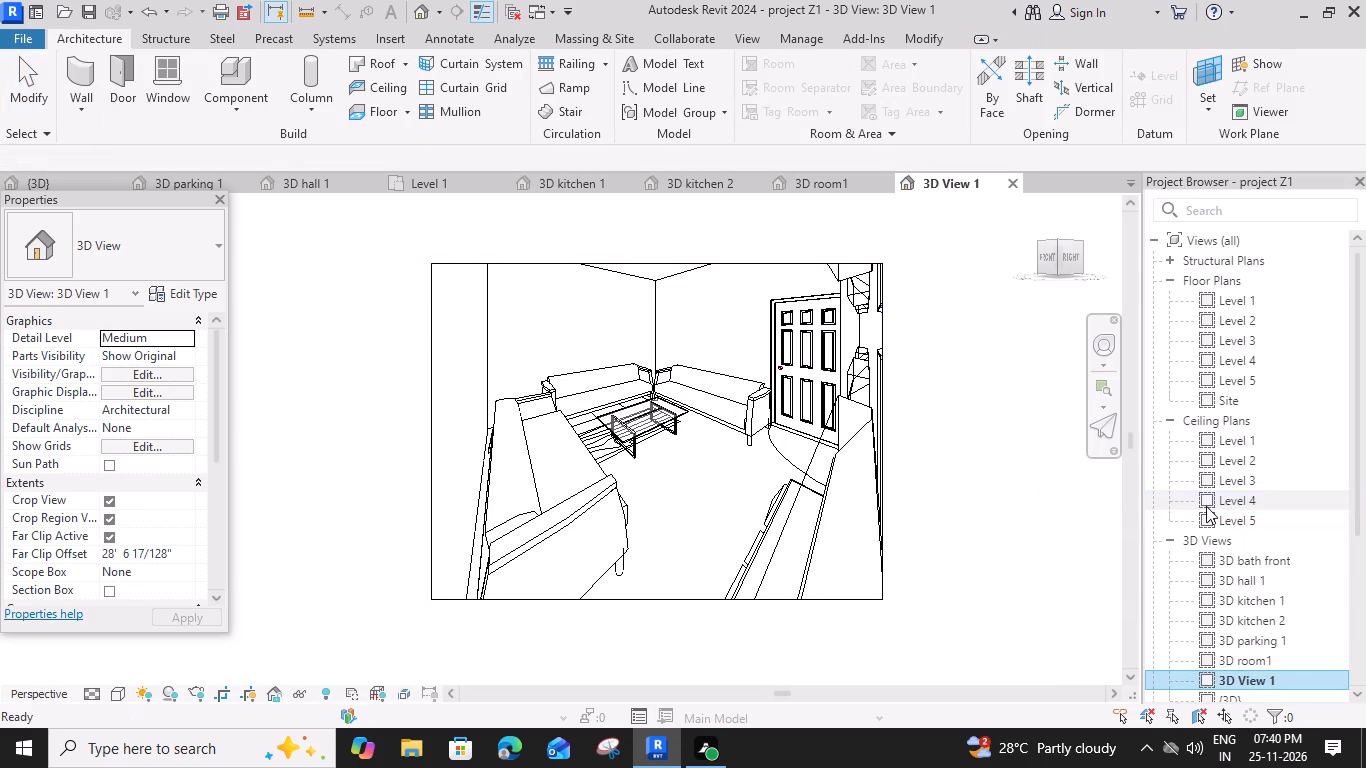
{"action": "left_click", "coordinate": [1306, 682]}
{"action": "key", "text": "BackSpace"}
{"action": "key", "text": "BackSpace"}
{"action": "key", "text": "BackSpace"}
{"action": "key", "text": "BackSpace"}
{"action": "key", "text": "BackSpace"}
{"action": "key", "text": "BackSpace"}
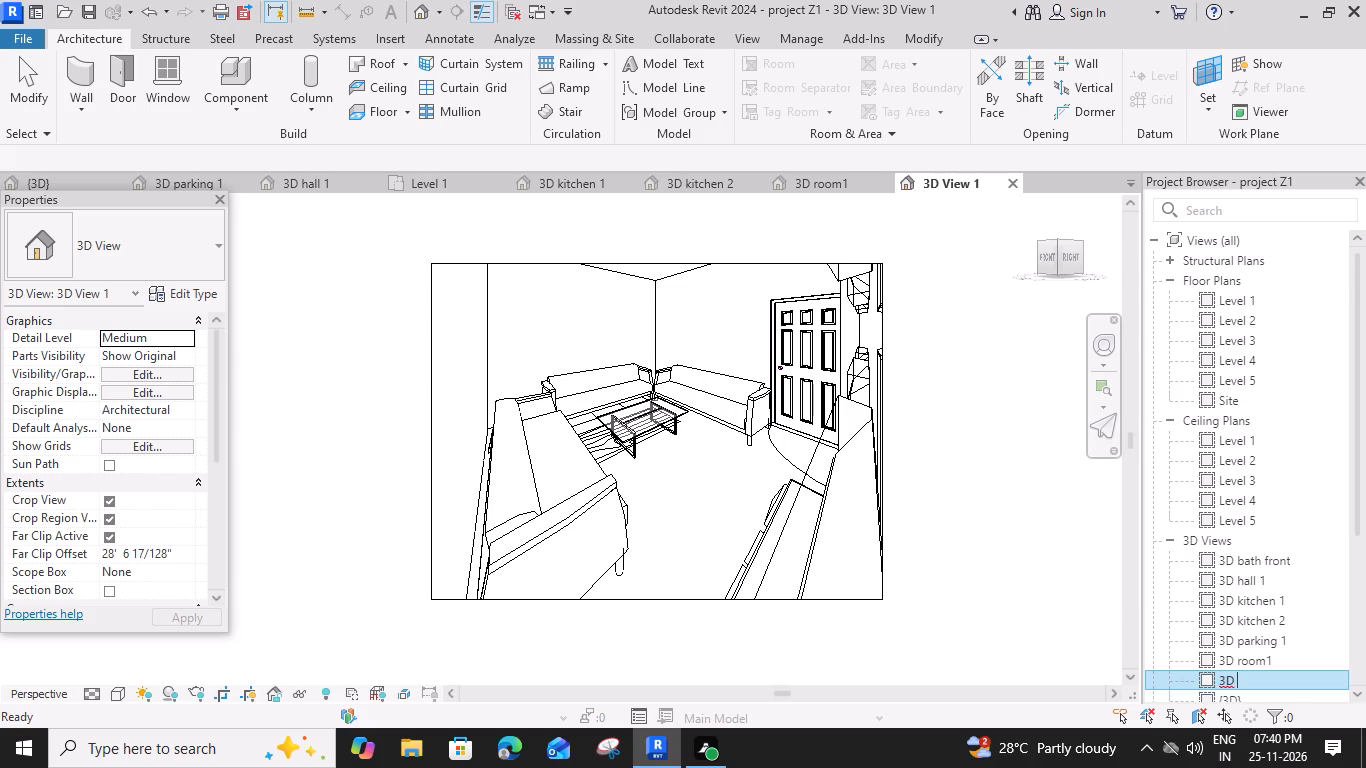
{"action": "type", "text": "sitt"}
{"action": "type", "text": "ing"}
{"action": "key", "text": "space"}
{"action": "type", "text": "1"}
{"action": "key", "text": "Return"}
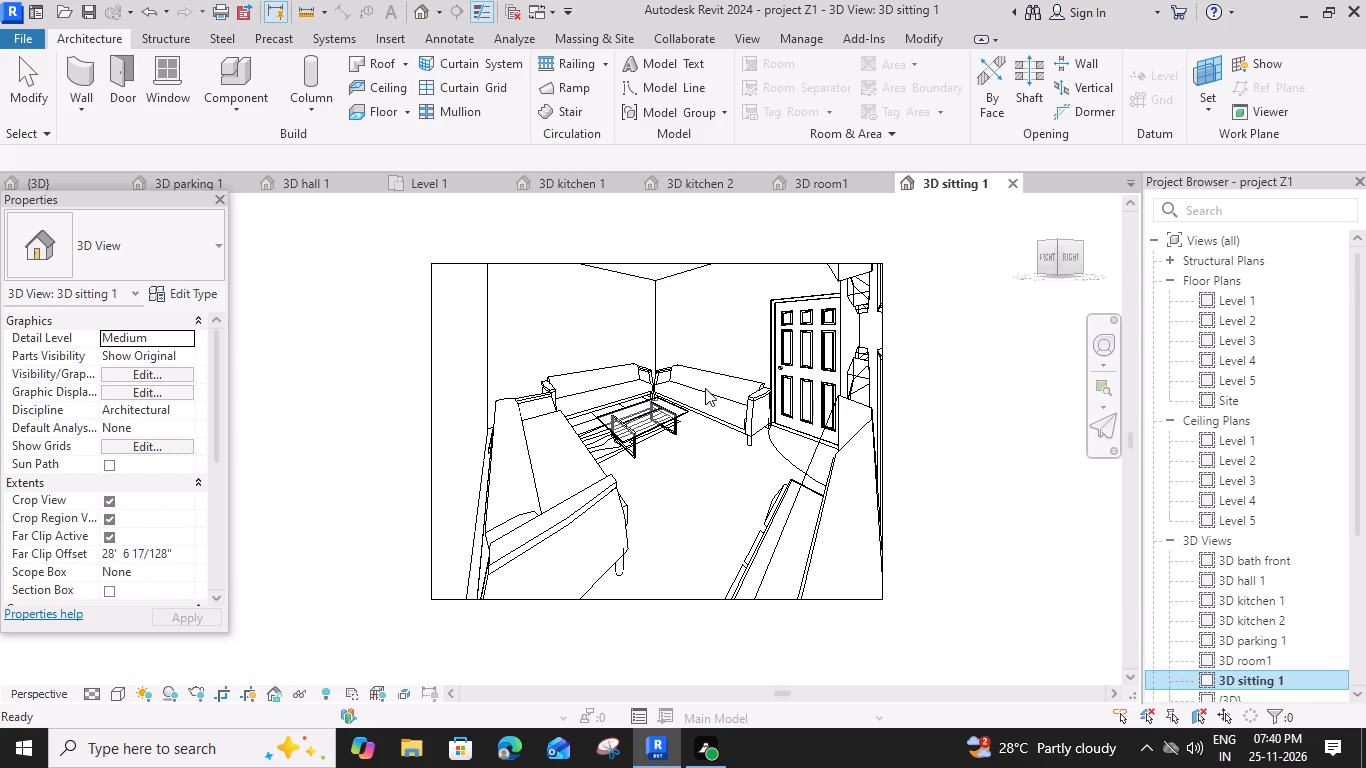
Set the 3D sitting 1 view's visual style to Realistic.
{"action": "left_click", "coordinate": [111, 696]}
{"action": "left_click", "coordinate": [160, 668]}
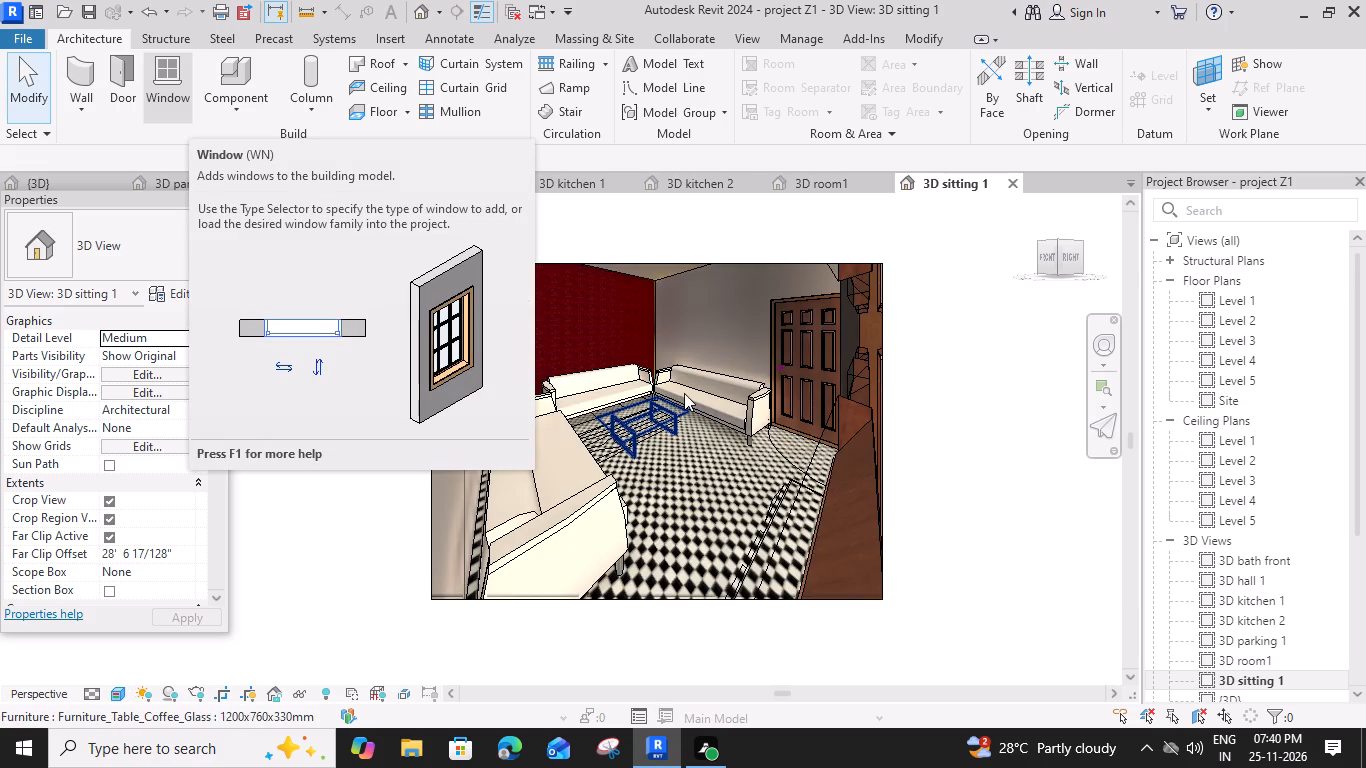
{"action": "left_click", "coordinate": [942, 347]}
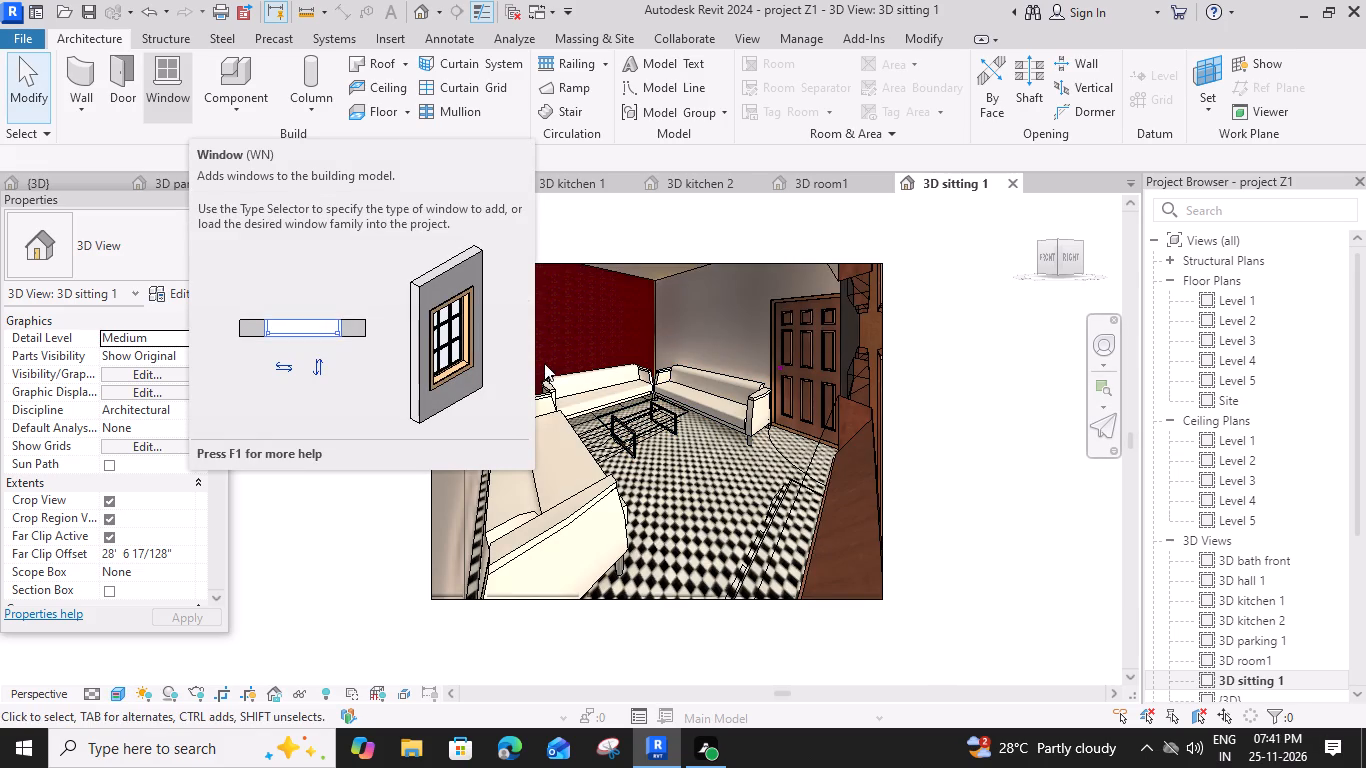
{"action": "key", "text": "Escape"}
{"action": "key", "text": "Escape"}
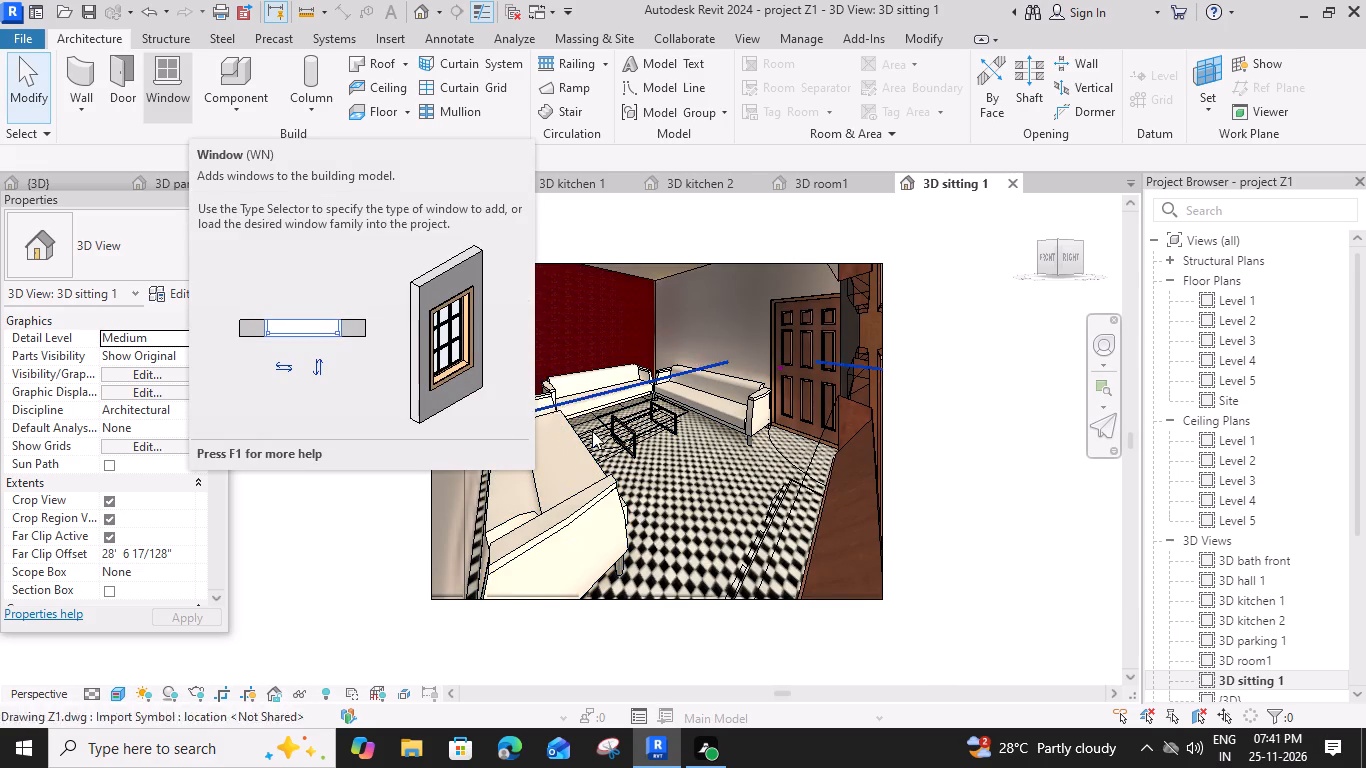
{"action": "left_click", "coordinate": [691, 214]}
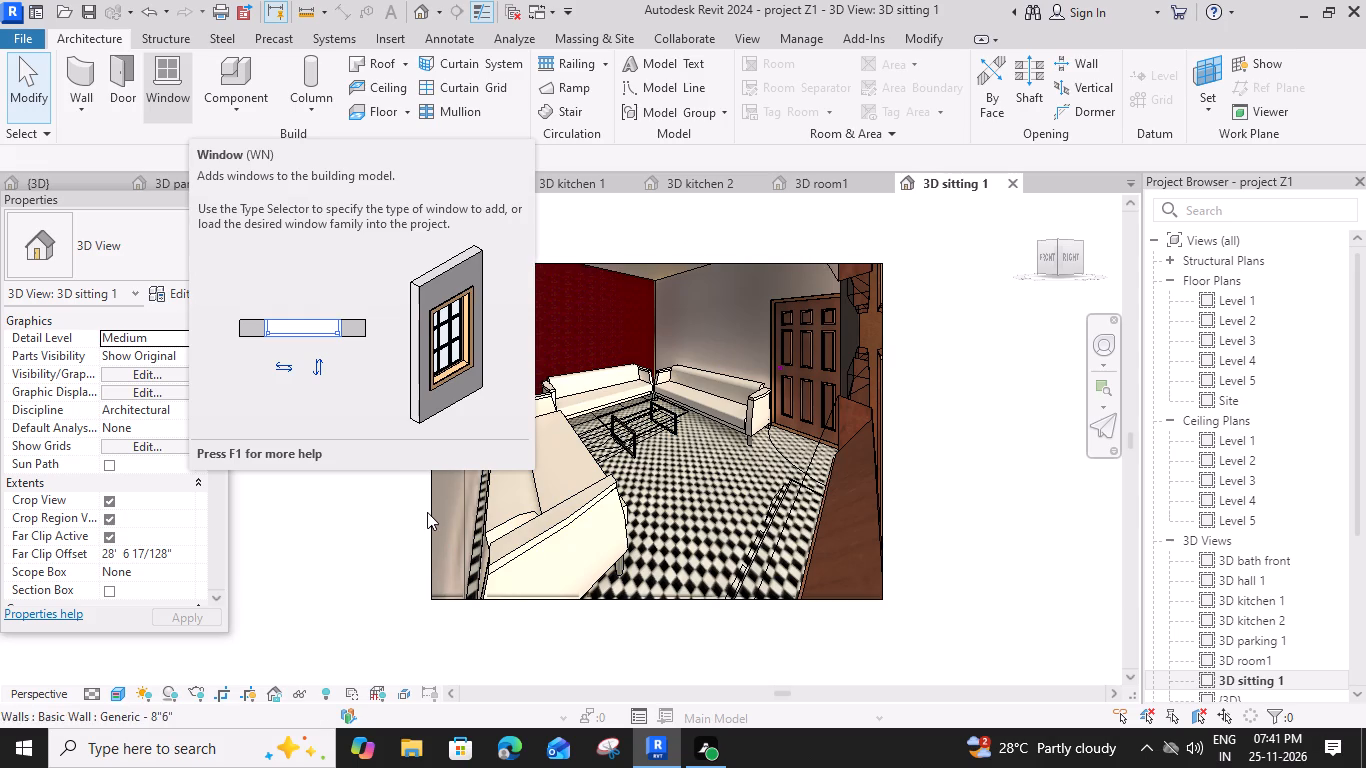
{"action": "left_click", "coordinate": [282, 477]}
{"action": "key", "text": "Escape"}
{"action": "key", "text": "Escape"}
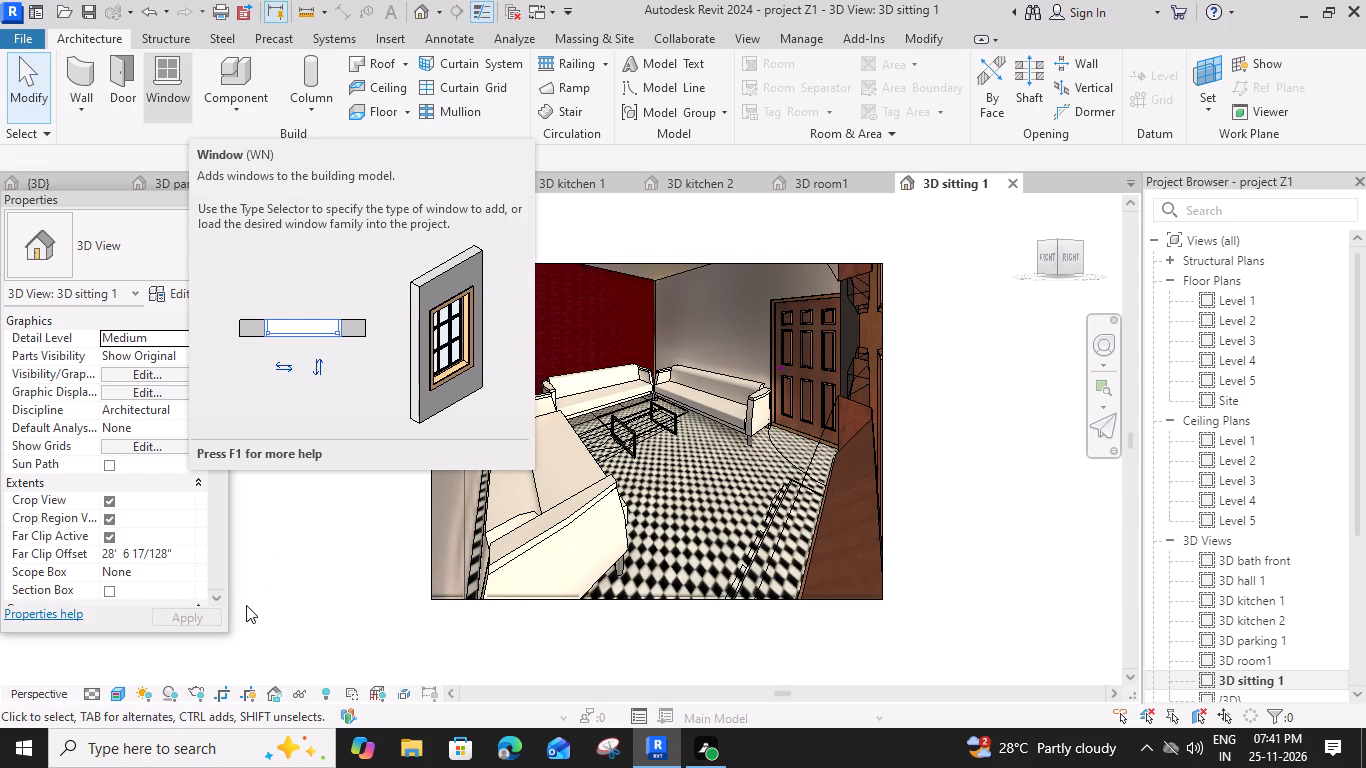
{"action": "key", "text": "Escape"}
Trim the 3D sitting 1 crop region inward on the door side and slightly on the opposite side, and extend it upward toward the ceiling.
{"action": "left_click", "coordinate": [424, 457]}
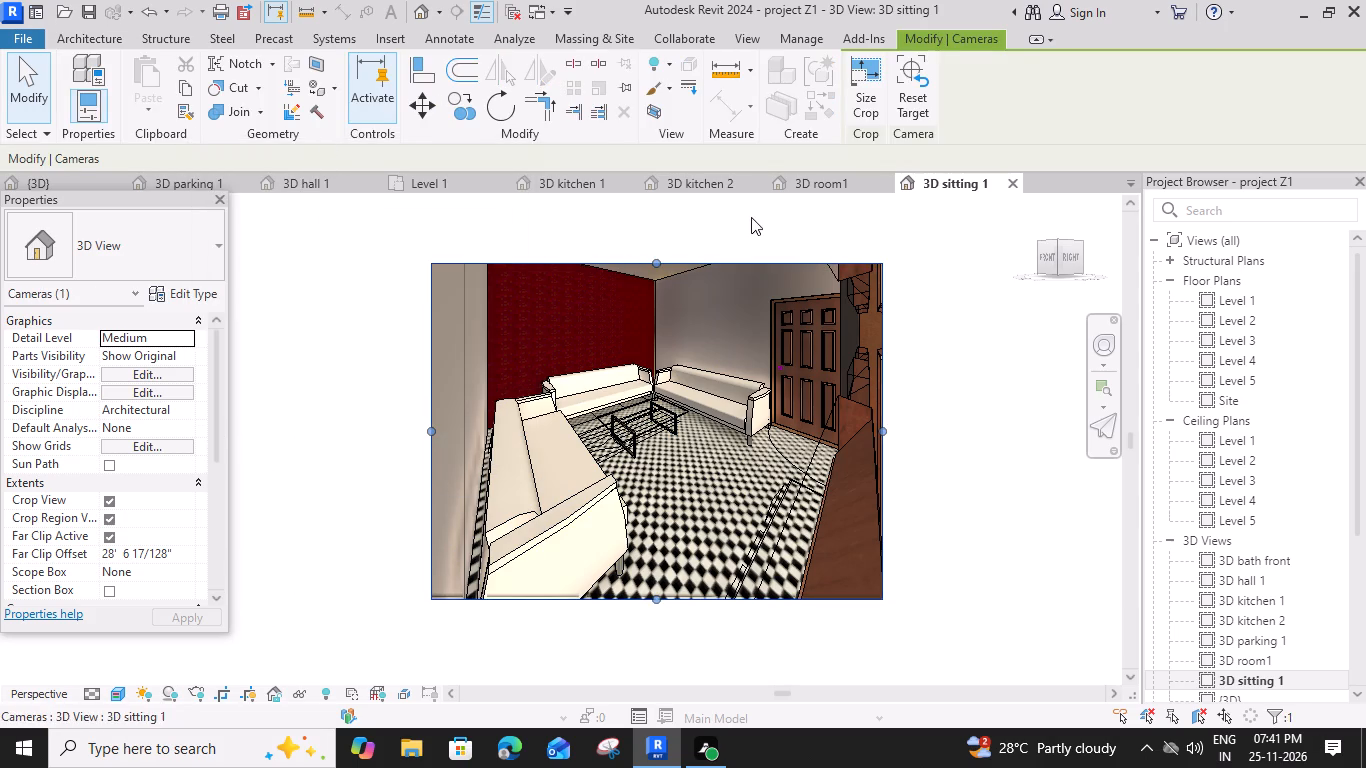
{"action": "left_click_drag", "start_coordinate": [883, 428], "coordinate": [854, 429]}
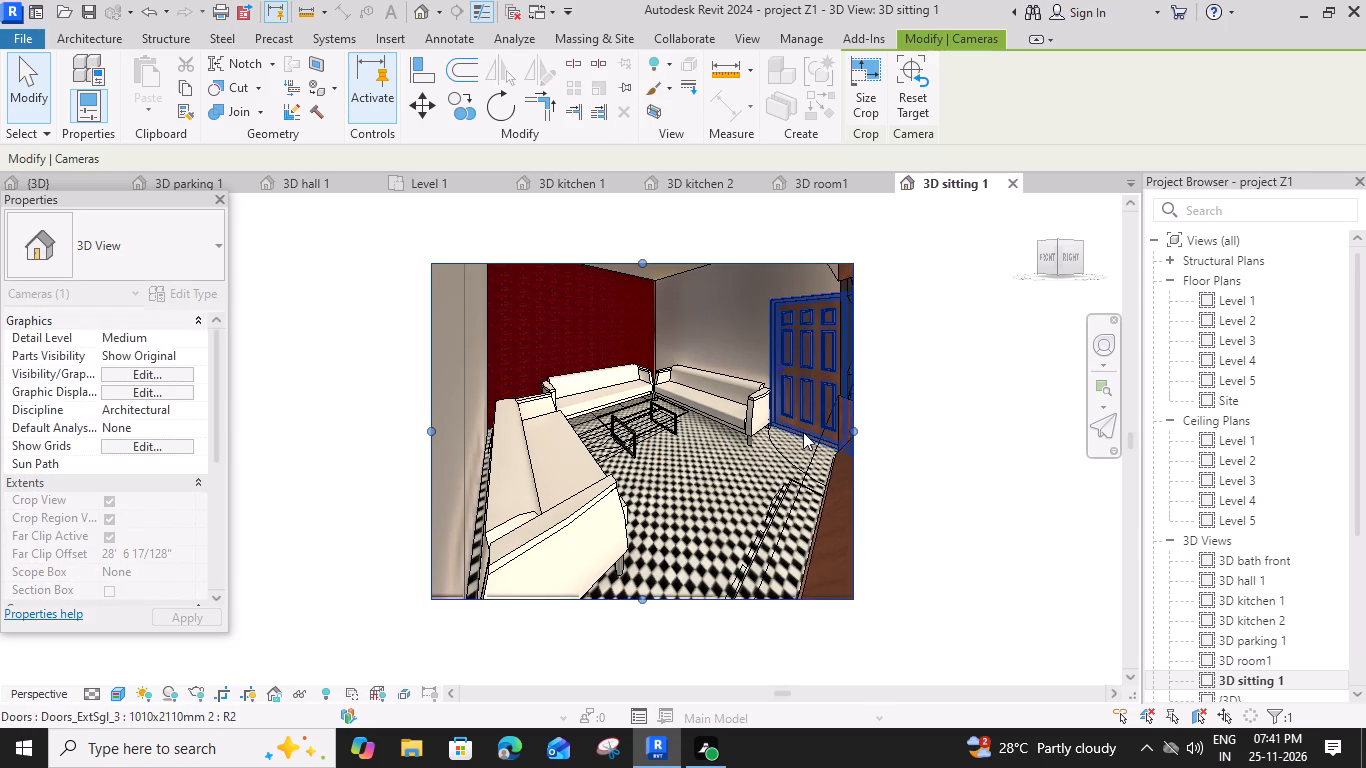
{"action": "left_click_drag", "start_coordinate": [849, 427], "coordinate": [846, 427]}
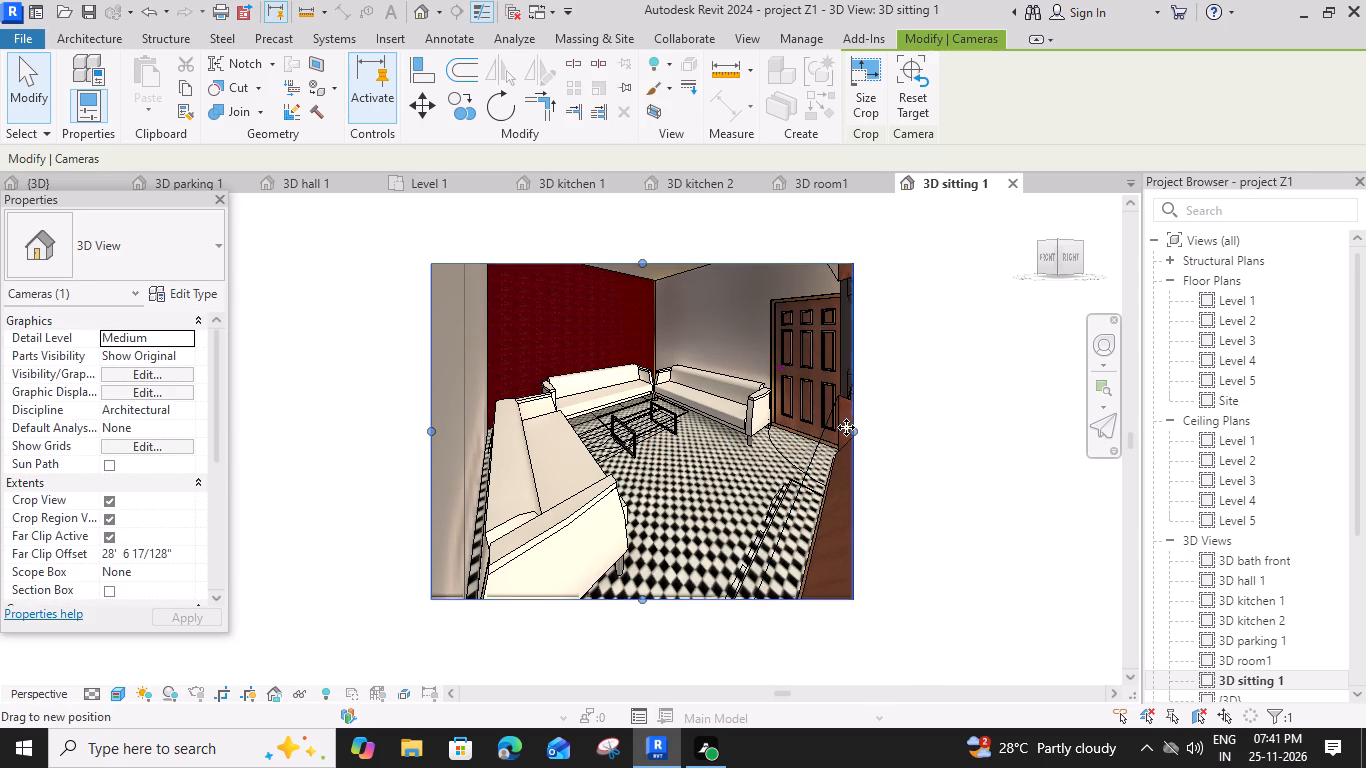
{"action": "left_click_drag", "start_coordinate": [846, 427], "coordinate": [827, 430]}
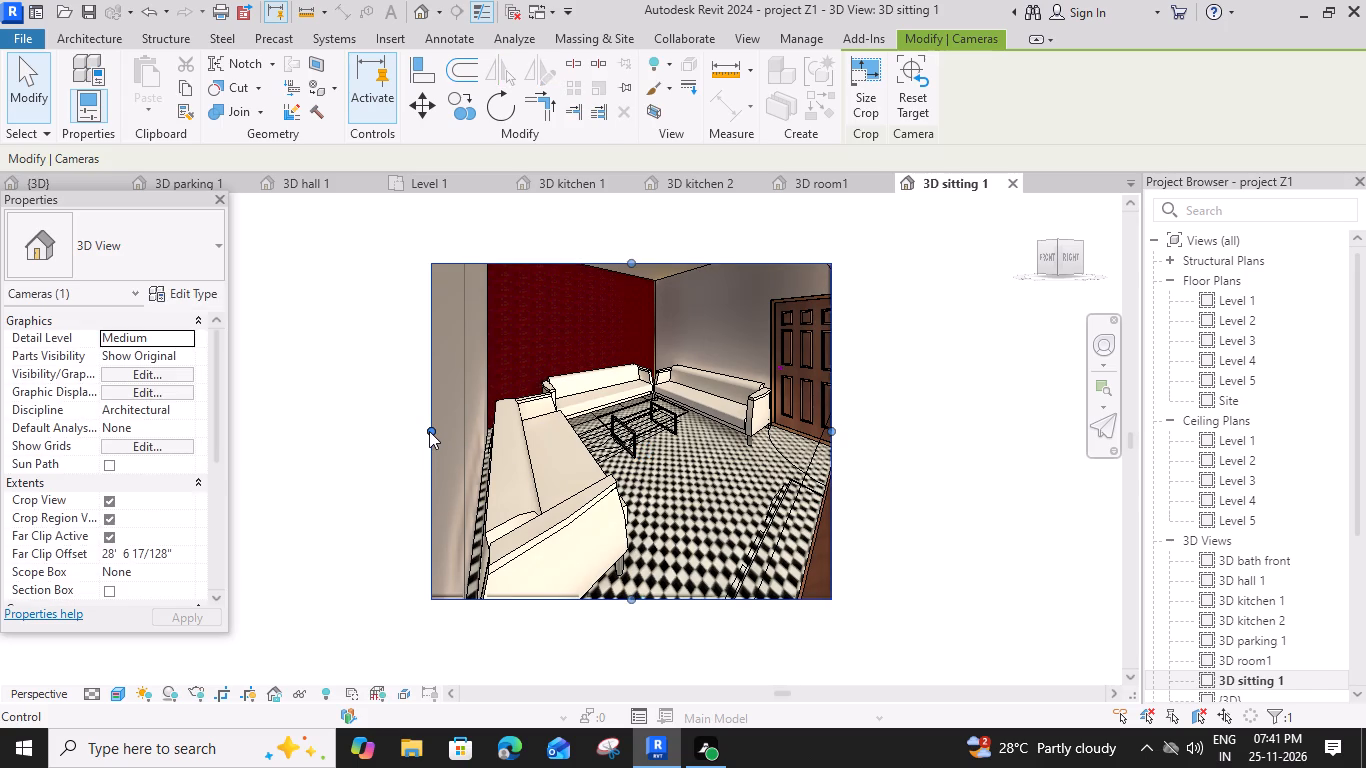
{"action": "left_click_drag", "start_coordinate": [429, 431], "coordinate": [443, 434]}
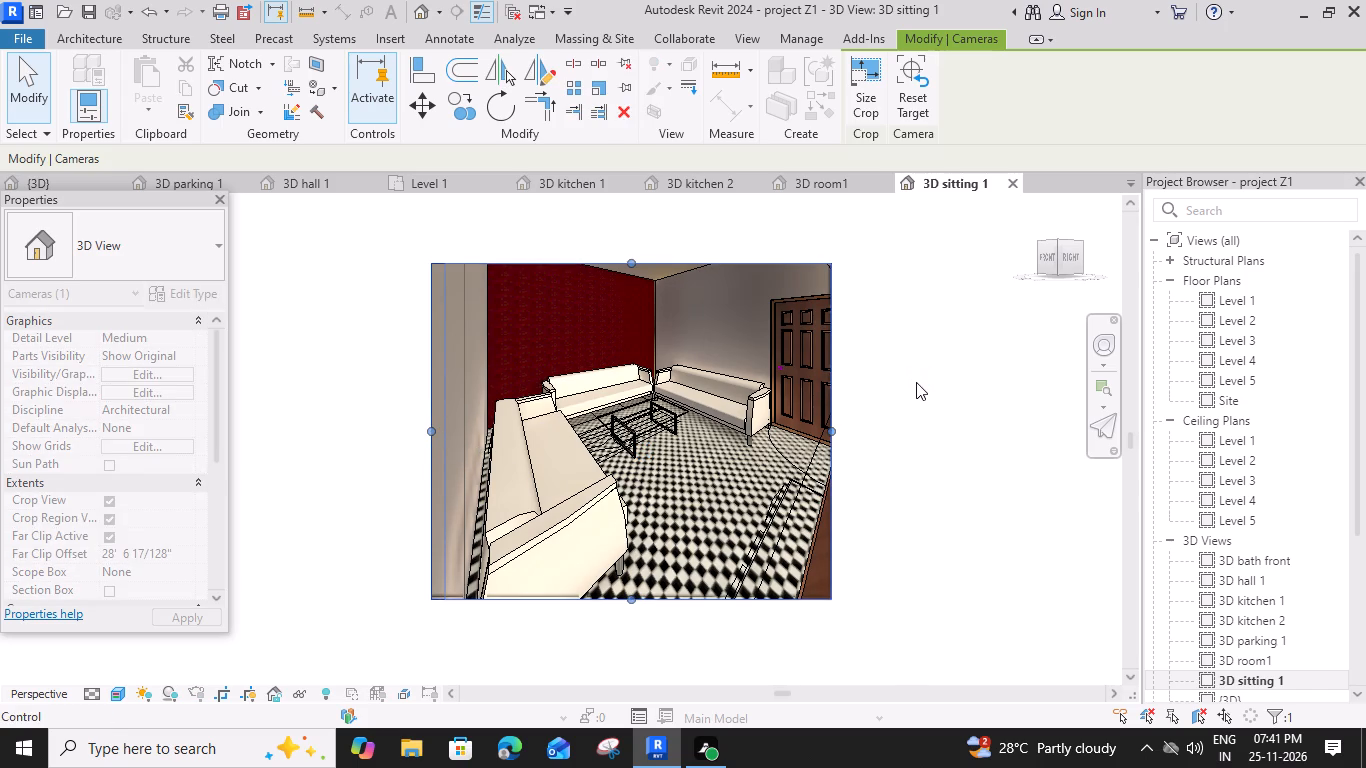
{"action": "left_click_drag", "start_coordinate": [638, 260], "coordinate": [638, 257]}
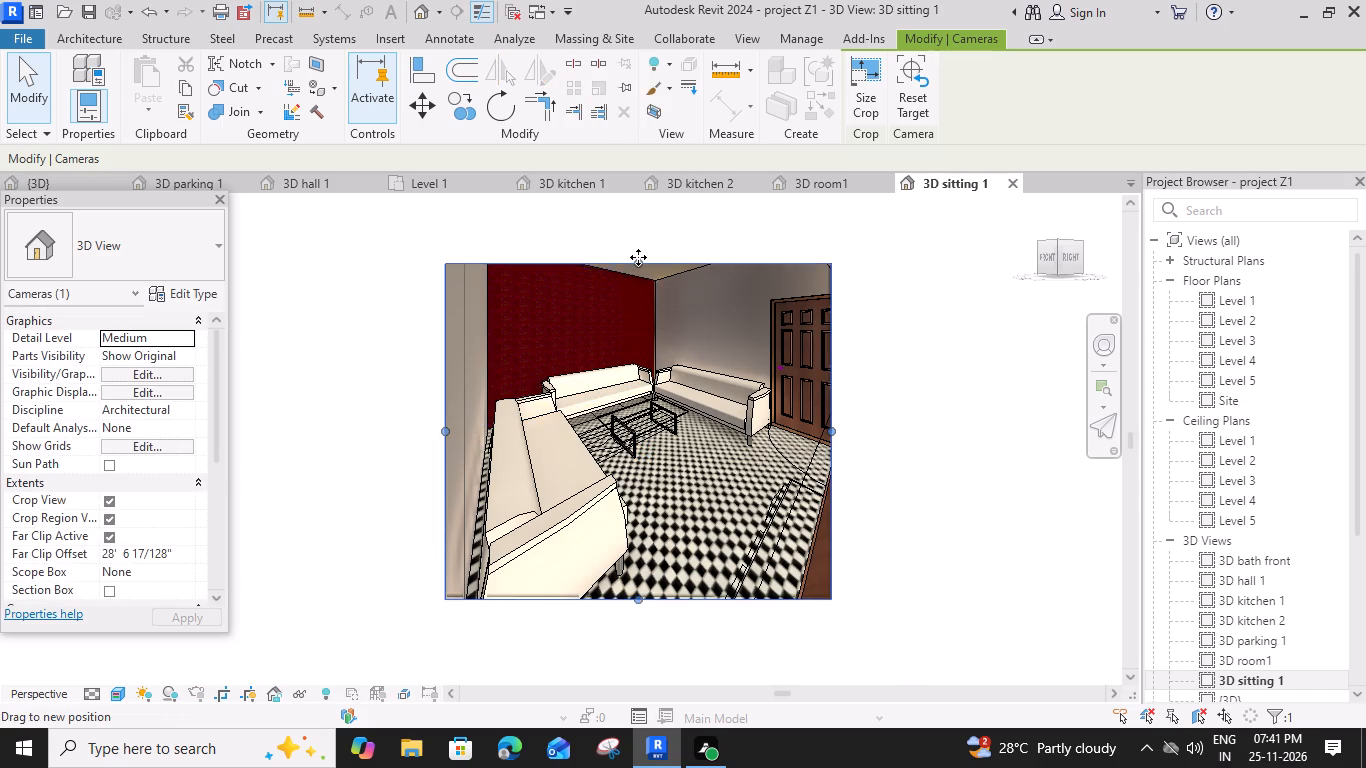
{"action": "left_click_drag", "start_coordinate": [638, 257], "coordinate": [636, 244]}
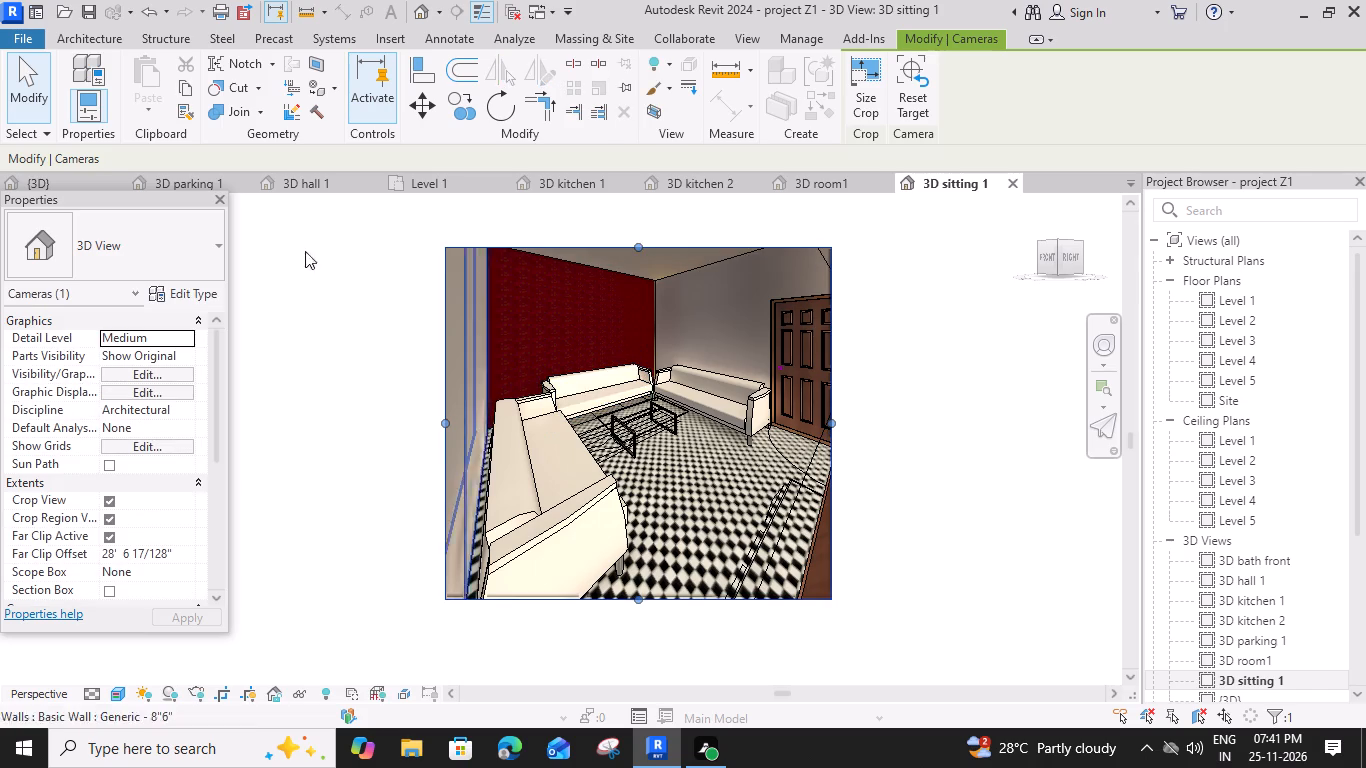
In the Level 1 plan, place a camera in the drawing room's stair-side outer corner, aimed diagonally at the door beside the parking.
{"action": "left_click", "coordinate": [442, 179]}
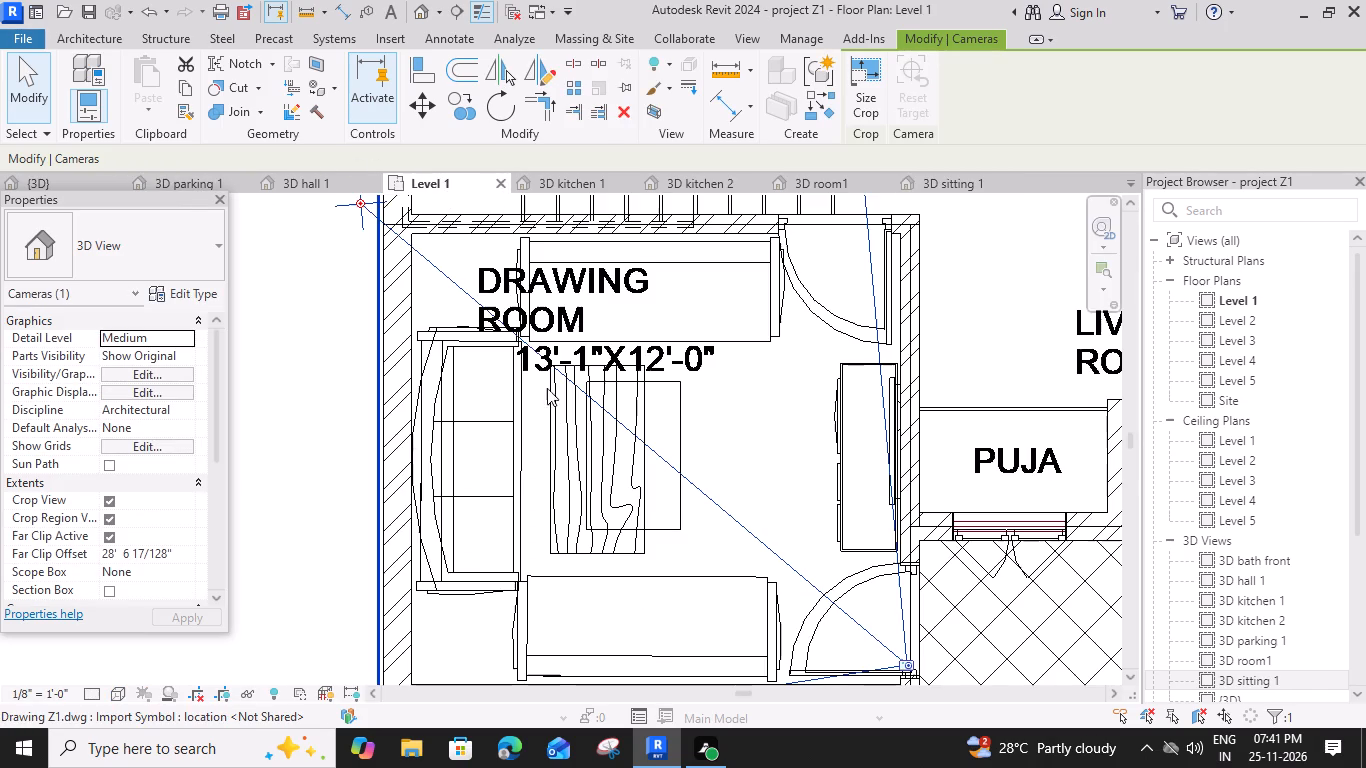
{"action": "scroll", "coordinate": [565, 401], "scroll_direction": "down", "scroll_amount": 3}
{"action": "left_click", "coordinate": [372, 454]}
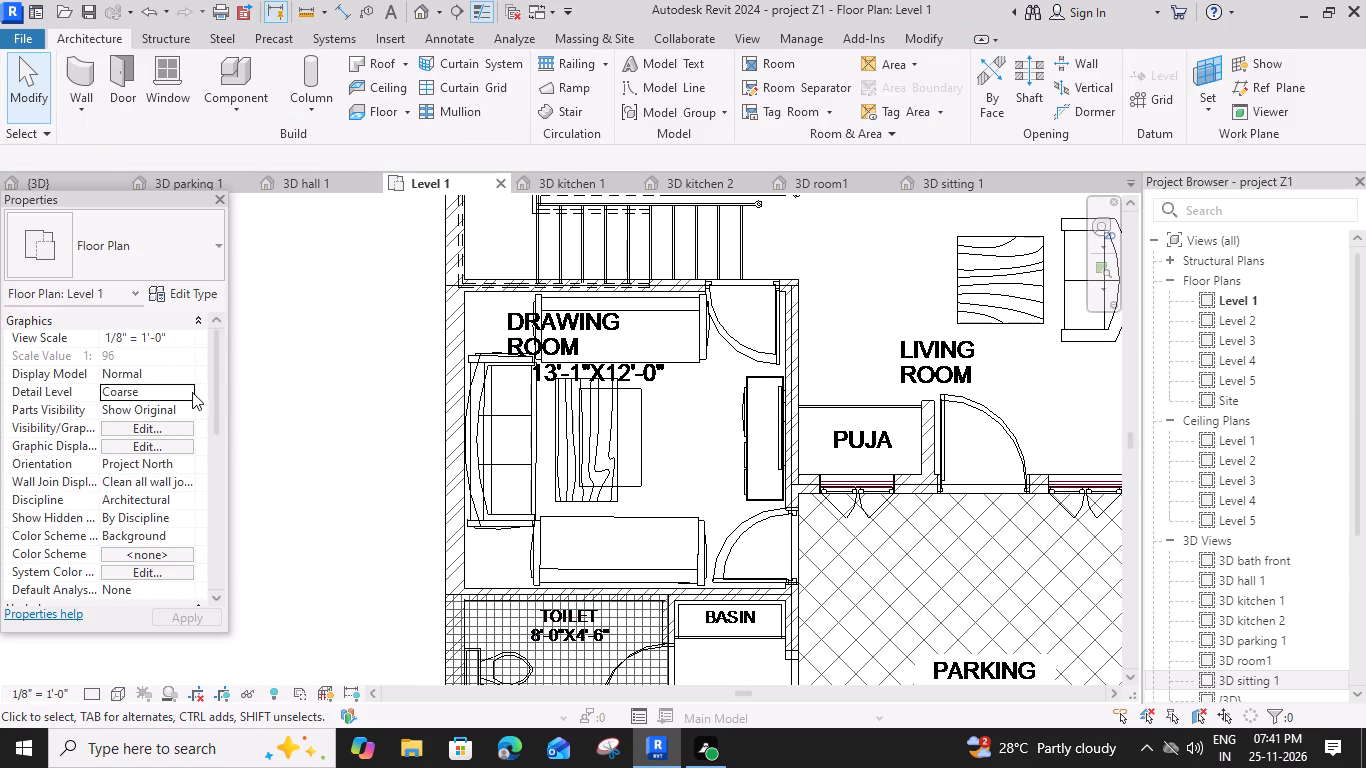
{"action": "left_click", "coordinate": [440, 12]}
{"action": "left_click", "coordinate": [448, 58]}
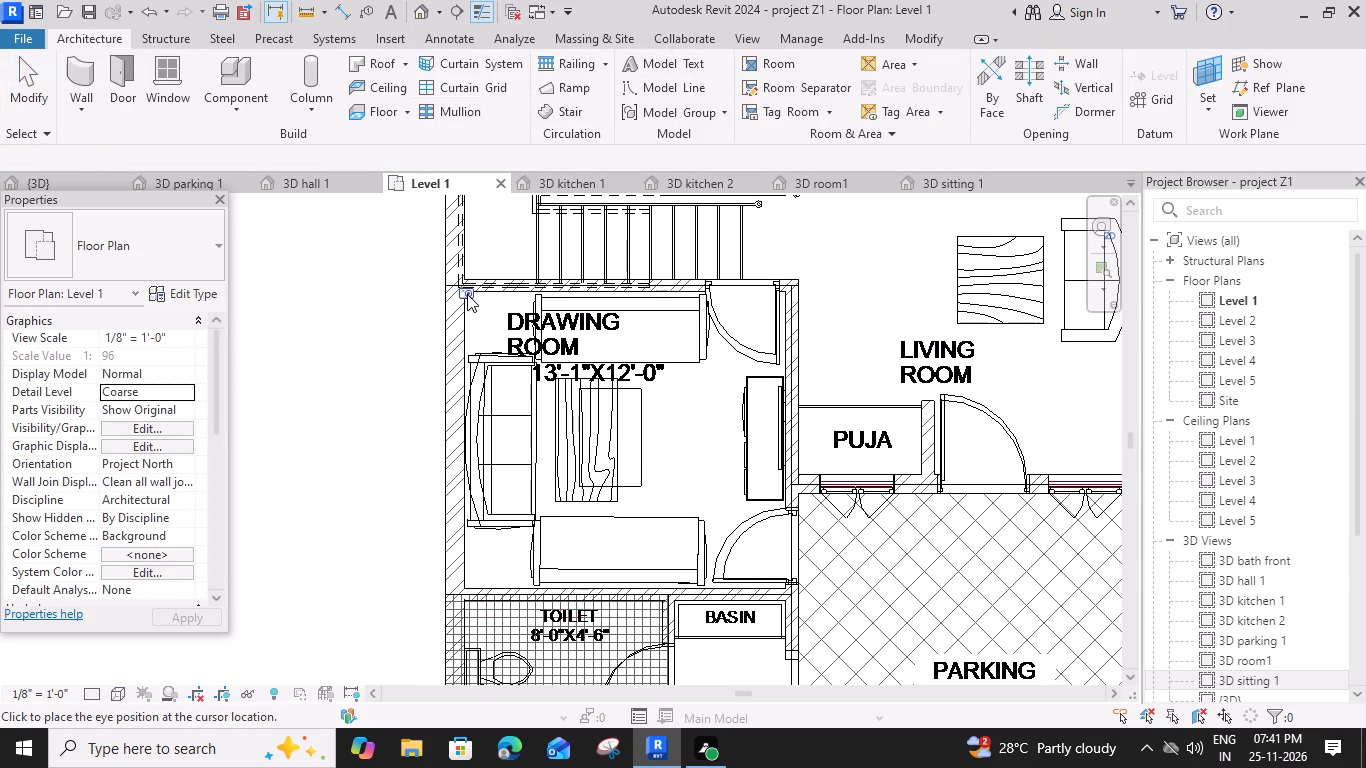
{"action": "left_click", "coordinate": [470, 294]}
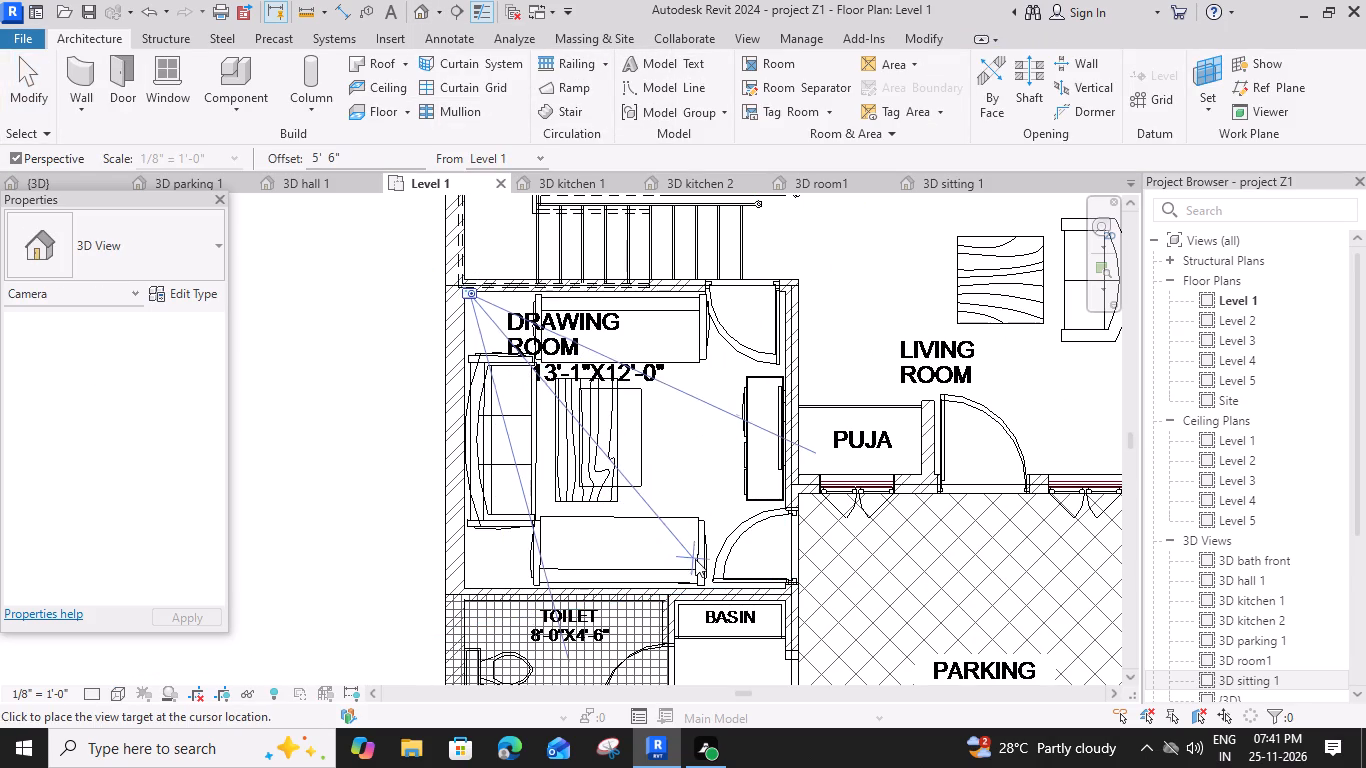
{"action": "left_click", "coordinate": [814, 580]}
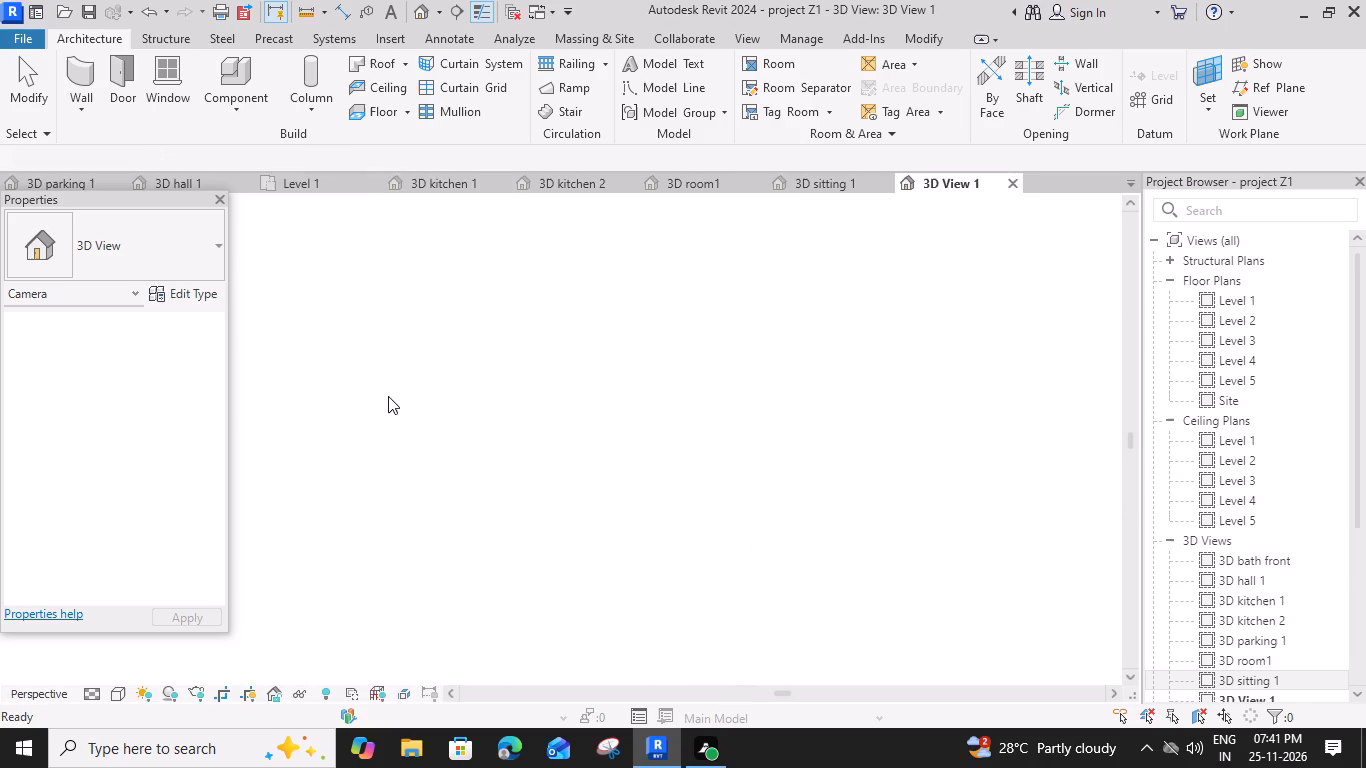
Enlarge the new camera view's crop region on both sides and downward to include the TV, sofa and coffee table.
{"action": "scroll", "coordinate": [604, 432], "scroll_direction": "down", "scroll_amount": 2}
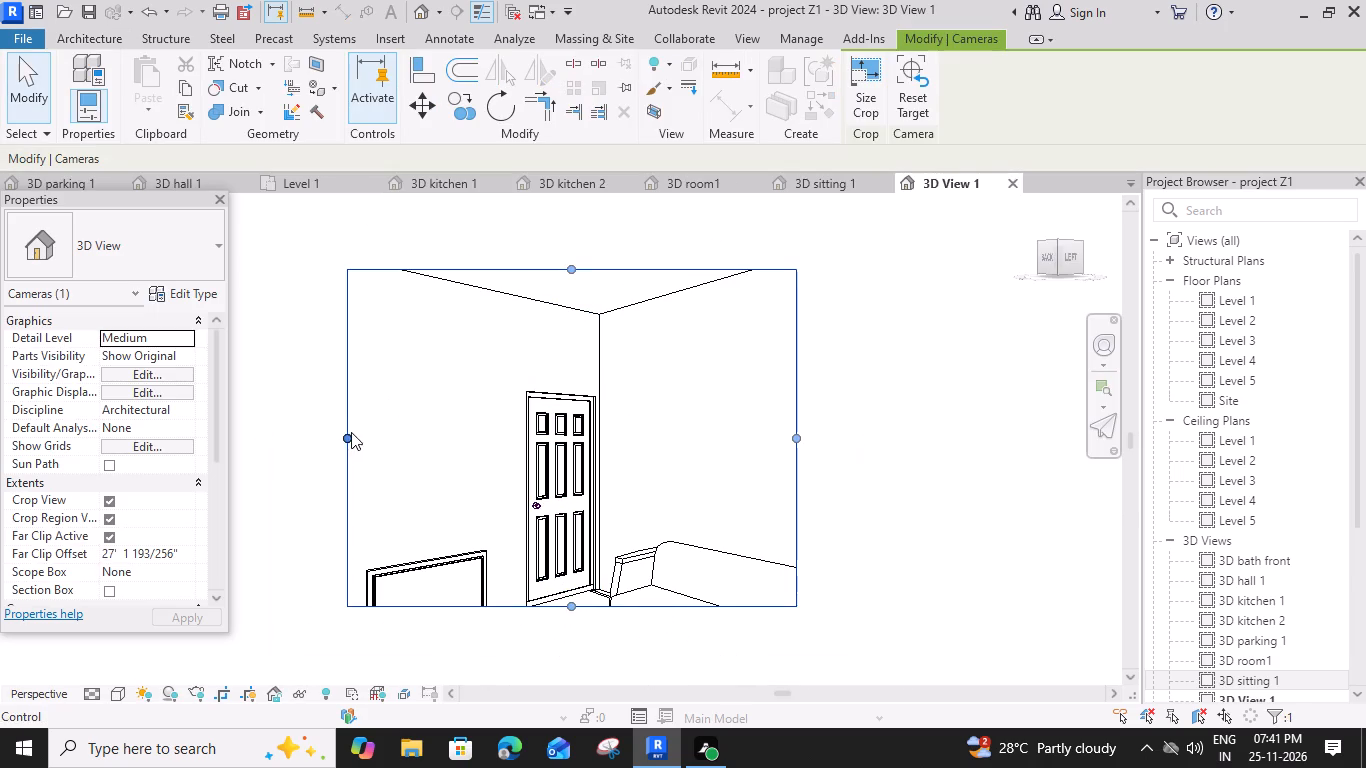
{"action": "left_click_drag", "start_coordinate": [346, 434], "coordinate": [327, 440]}
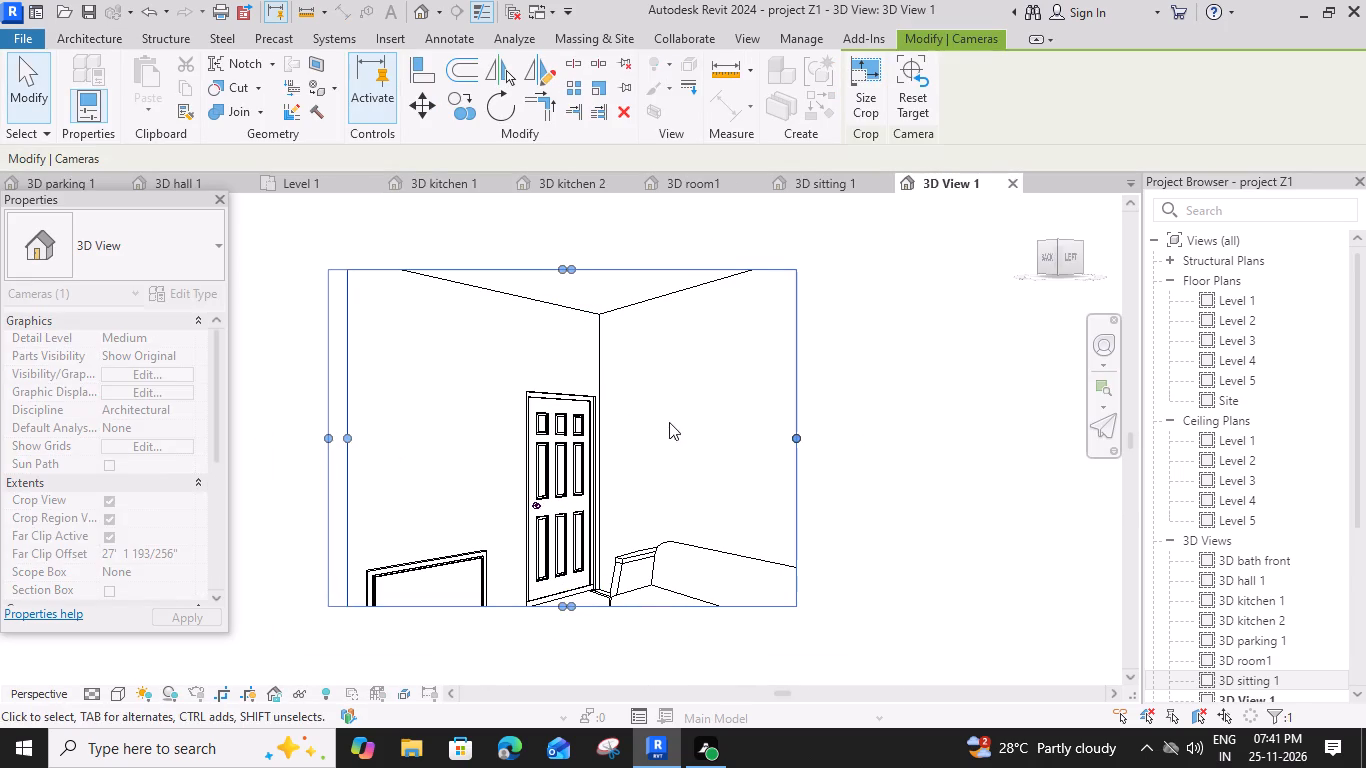
{"action": "left_click_drag", "start_coordinate": [797, 433], "coordinate": [902, 450]}
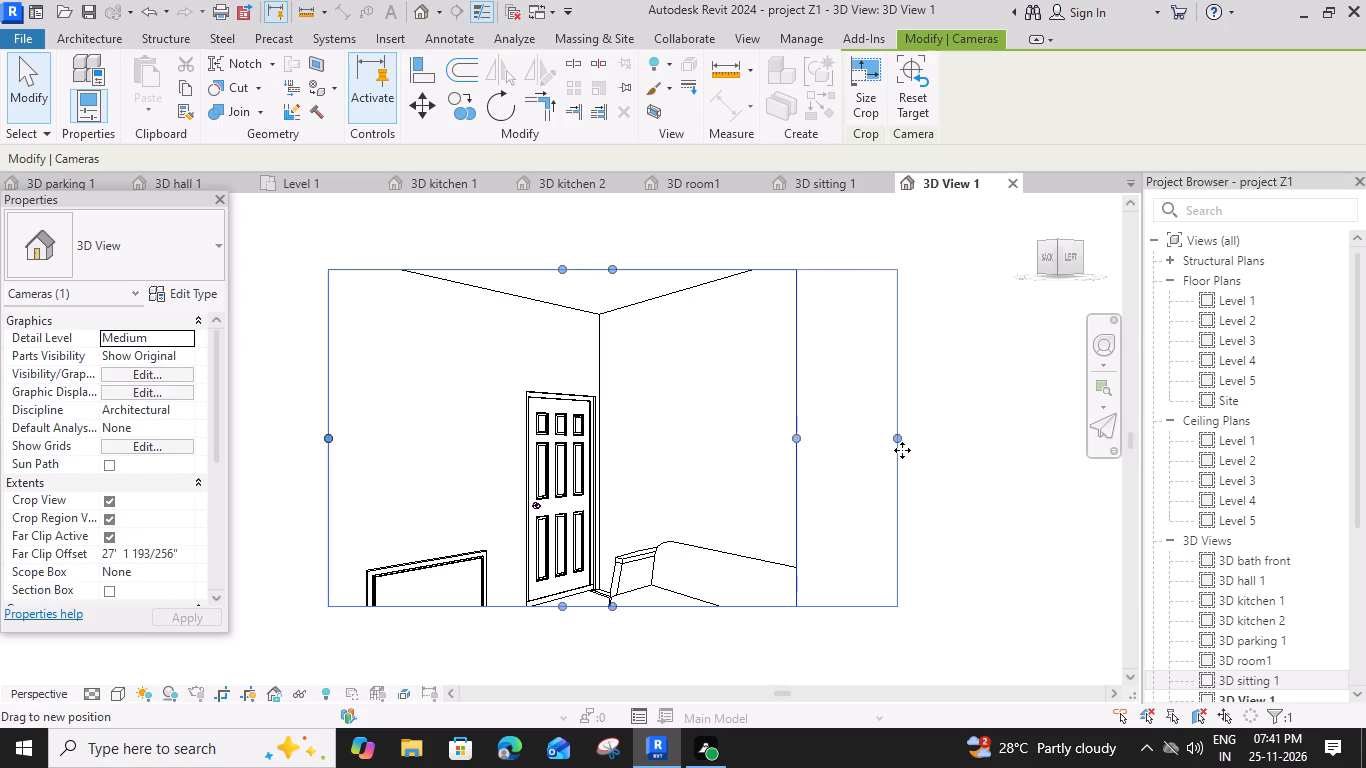
{"action": "scroll", "coordinate": [643, 350], "scroll_direction": "down", "scroll_amount": 2}
{"action": "middle_click_drag", "start_coordinate": [643, 408], "coordinate": [662, 363]}
{"action": "left_click_drag", "start_coordinate": [639, 496], "coordinate": [639, 517]}
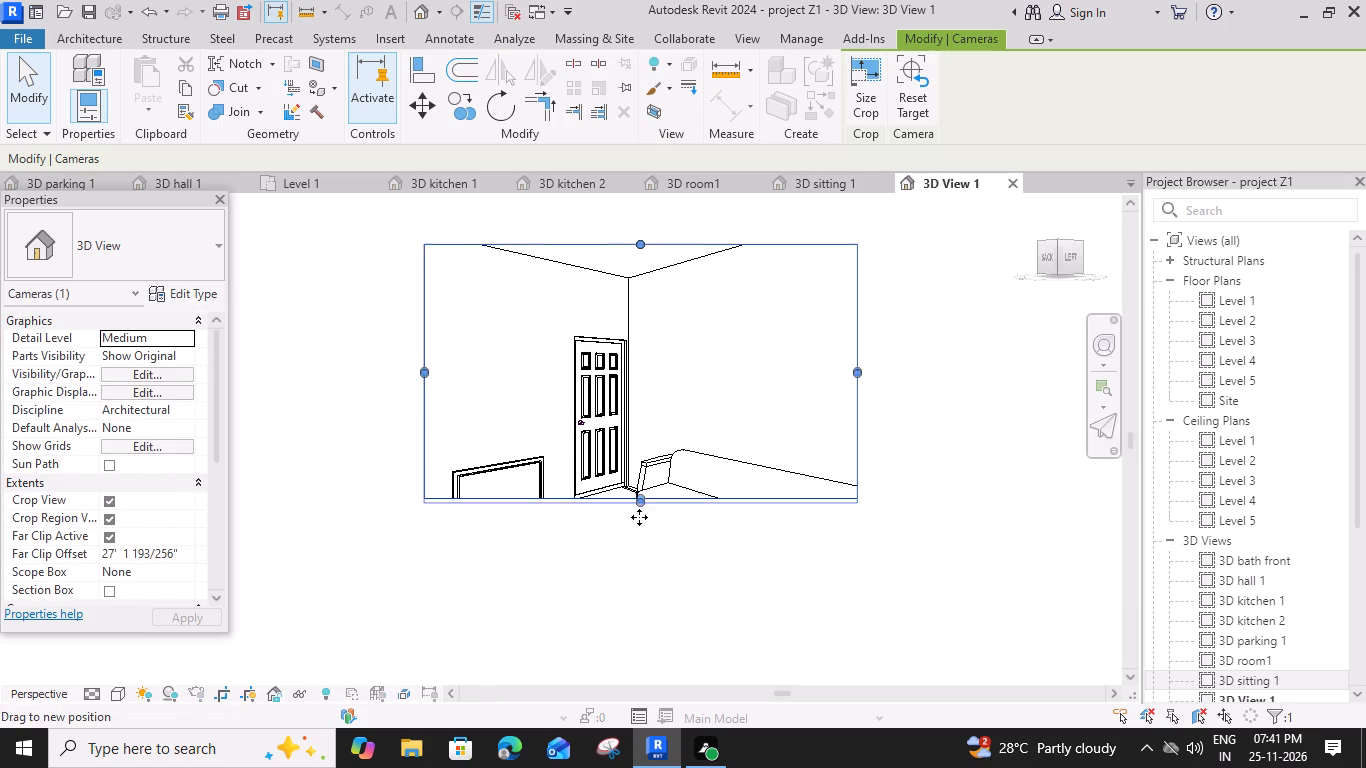
{"action": "left_click_drag", "start_coordinate": [639, 517], "coordinate": [640, 586]}
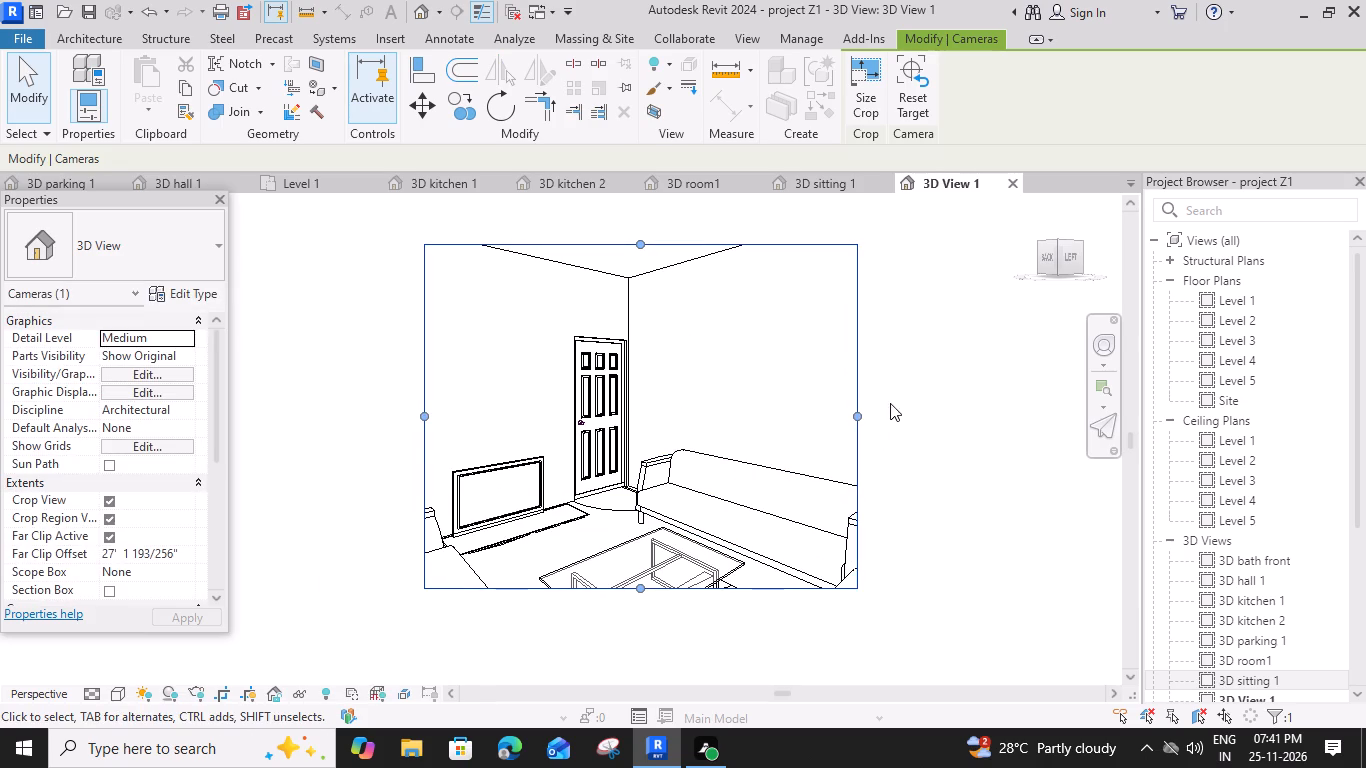
{"action": "left_click_drag", "start_coordinate": [861, 412], "coordinate": [899, 413]}
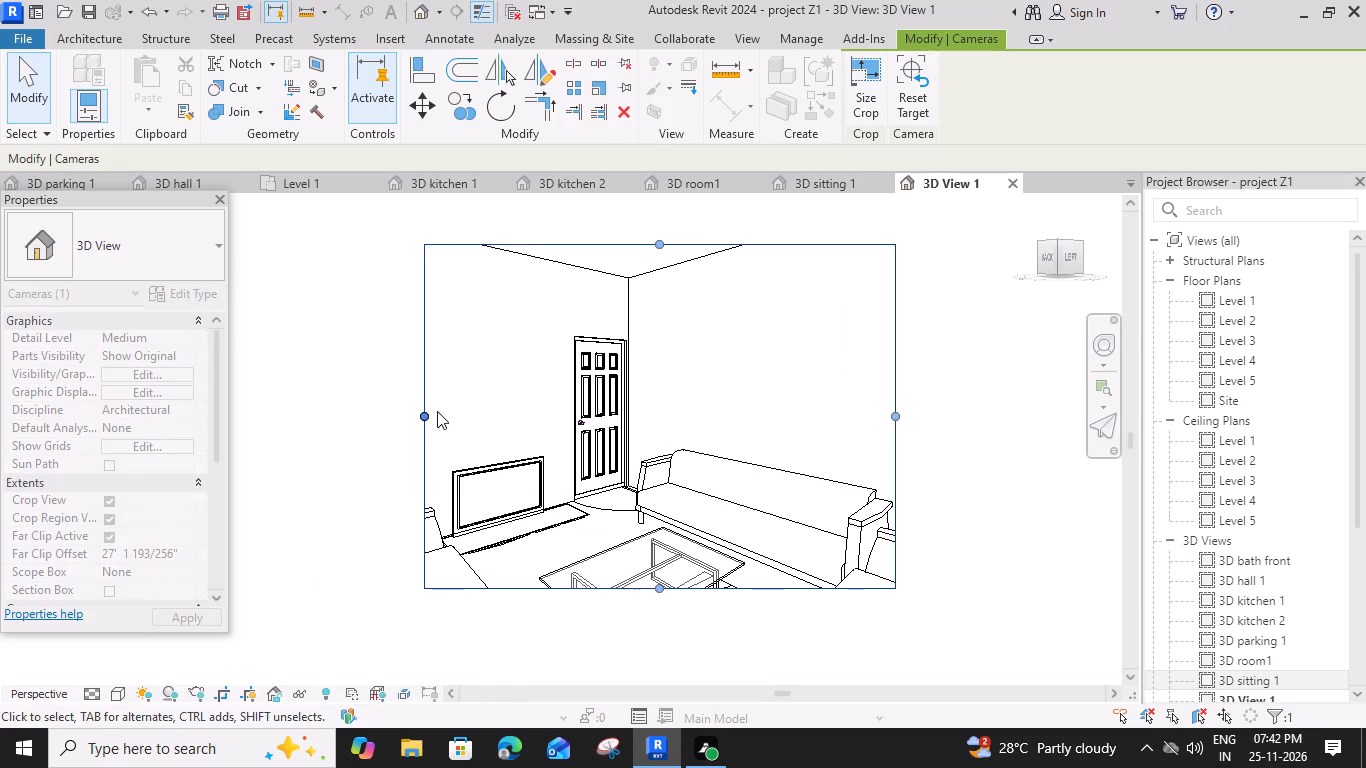
{"action": "left_click", "coordinate": [421, 414]}
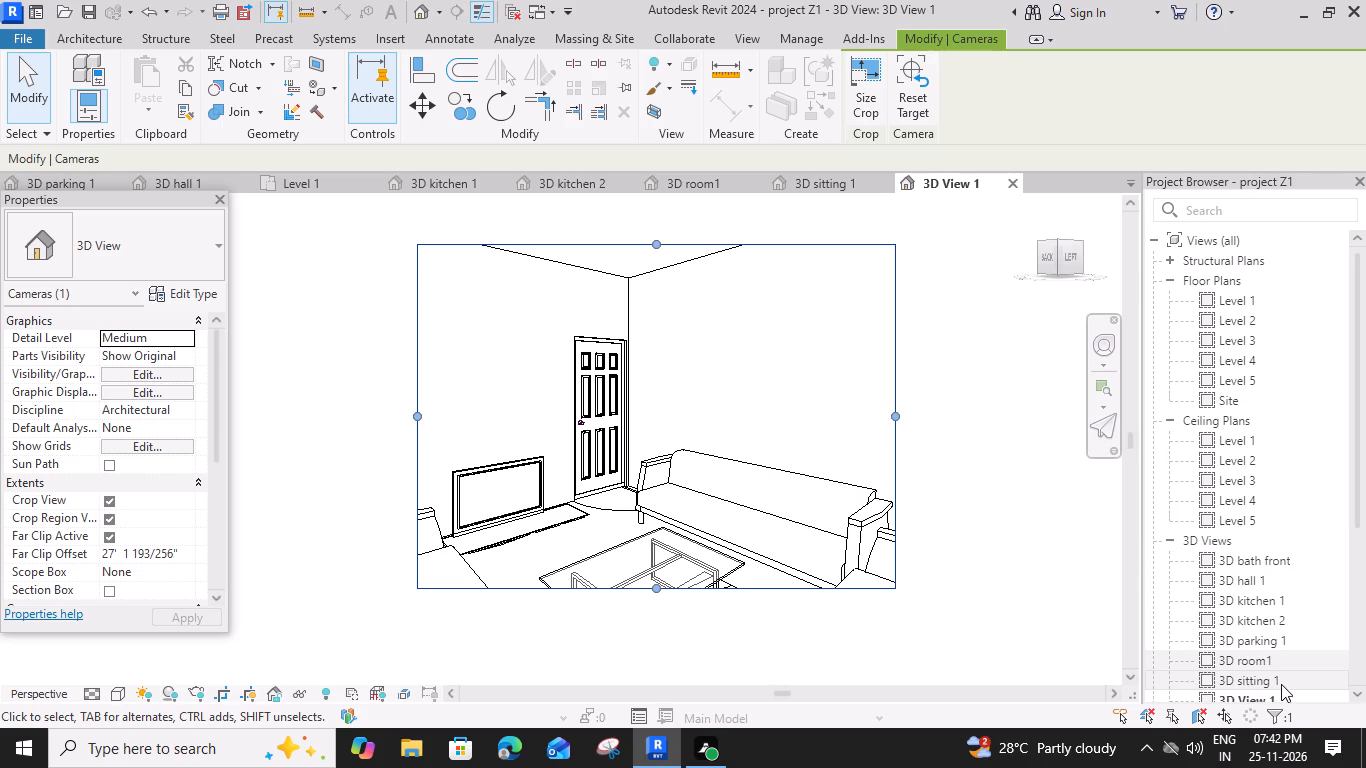
Rename the new drawing room camera view as 3D sitting 2.
{"action": "scroll", "coordinate": [1280, 684], "scroll_direction": "down", "scroll_amount": 1}
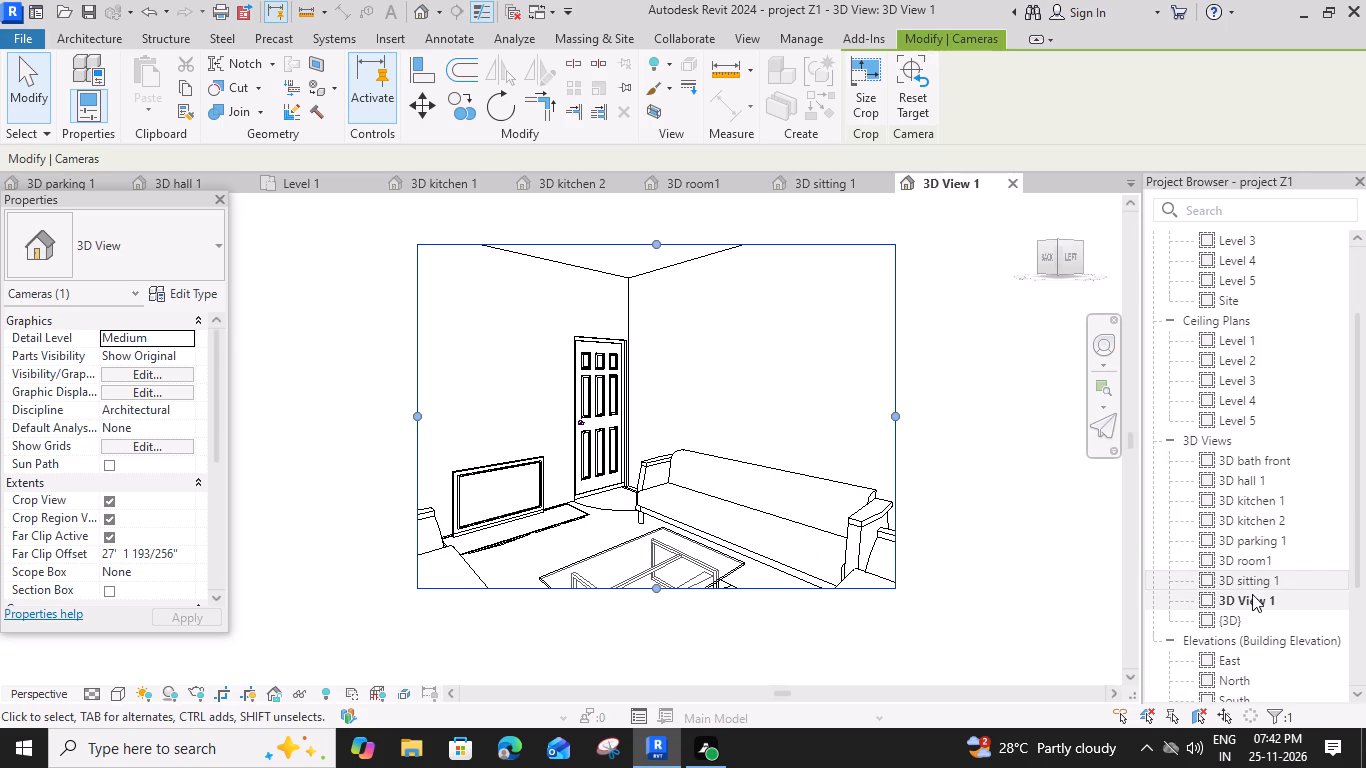
{"action": "right_click", "coordinate": [1252, 594]}
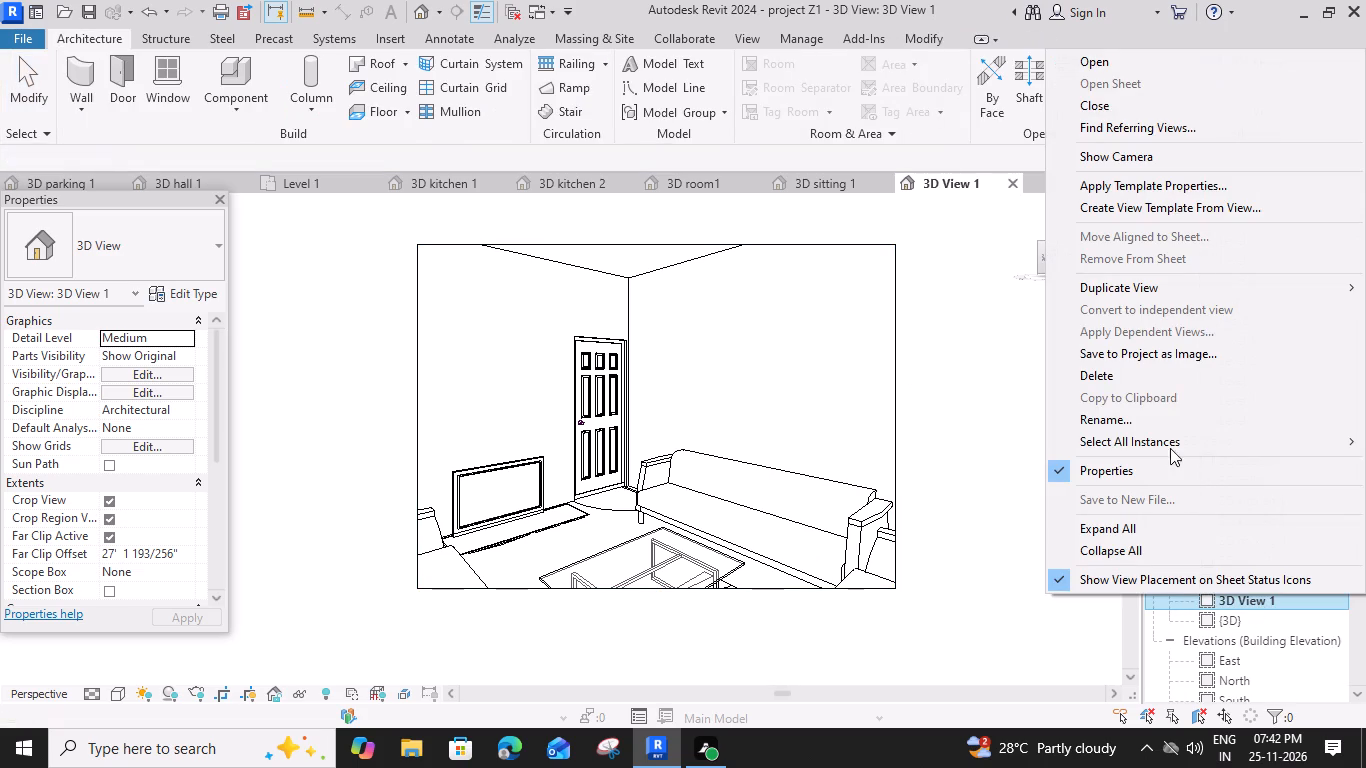
{"action": "left_click", "coordinate": [1187, 416]}
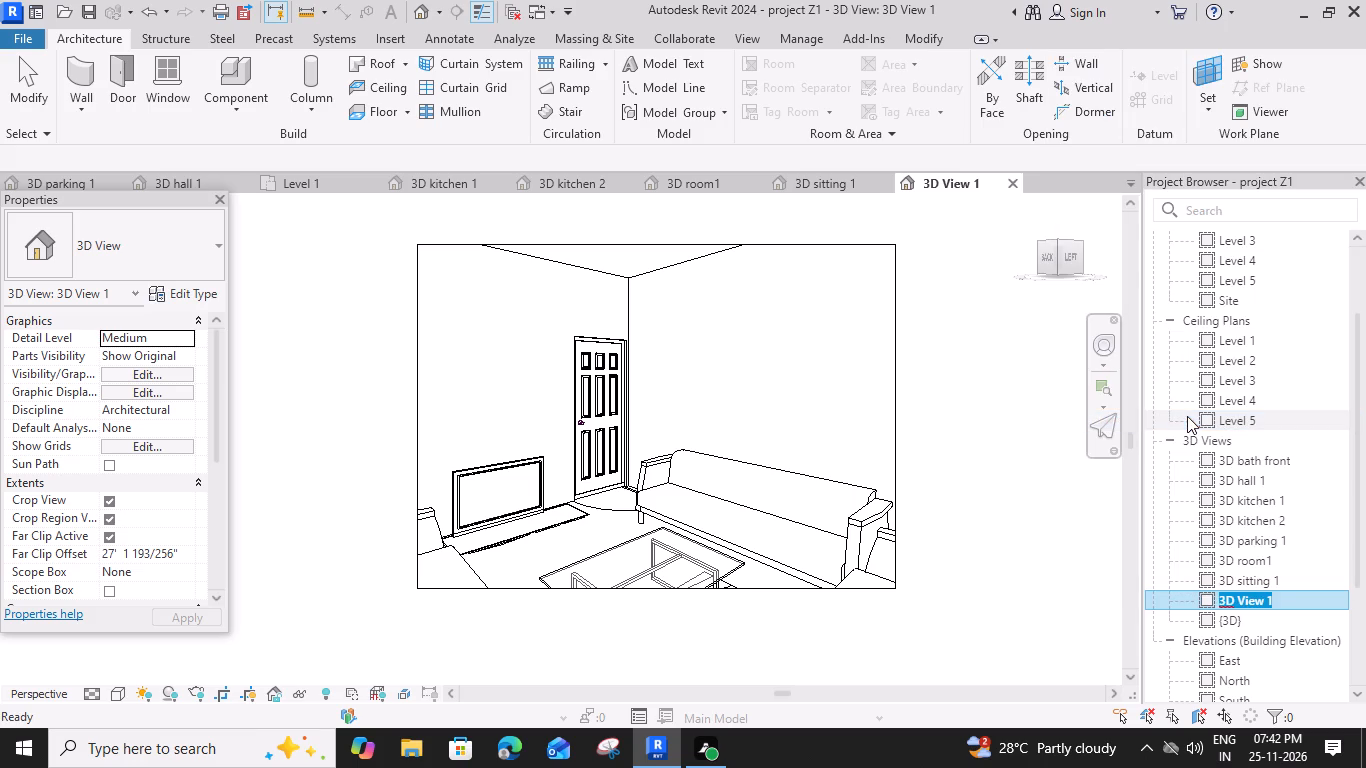
{"action": "left_click", "coordinate": [1311, 601]}
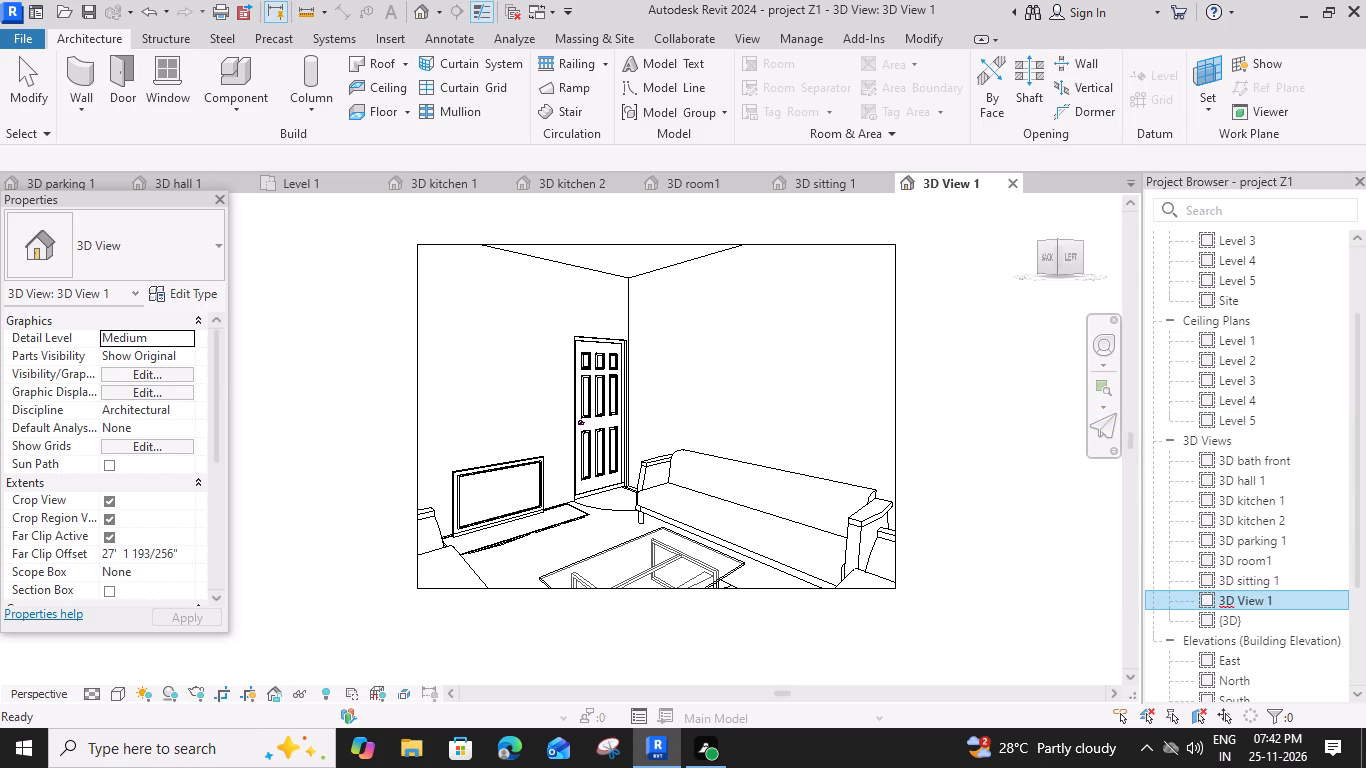
{"action": "key", "text": "BackSpace"}
{"action": "key", "text": "BackSpace"}
{"action": "key", "text": "BackSpace"}
{"action": "key", "text": "BackSpace"}
{"action": "key", "text": "BackSpace"}
{"action": "key", "text": "BackSpace"}
{"action": "key", "text": "BackSpace"}
{"action": "key", "text": "space"}
{"action": "type", "text": "sitting"}
{"action": "key", "text": "space"}
{"action": "key", "text": "2"}
{"action": "key", "text": "Return"}
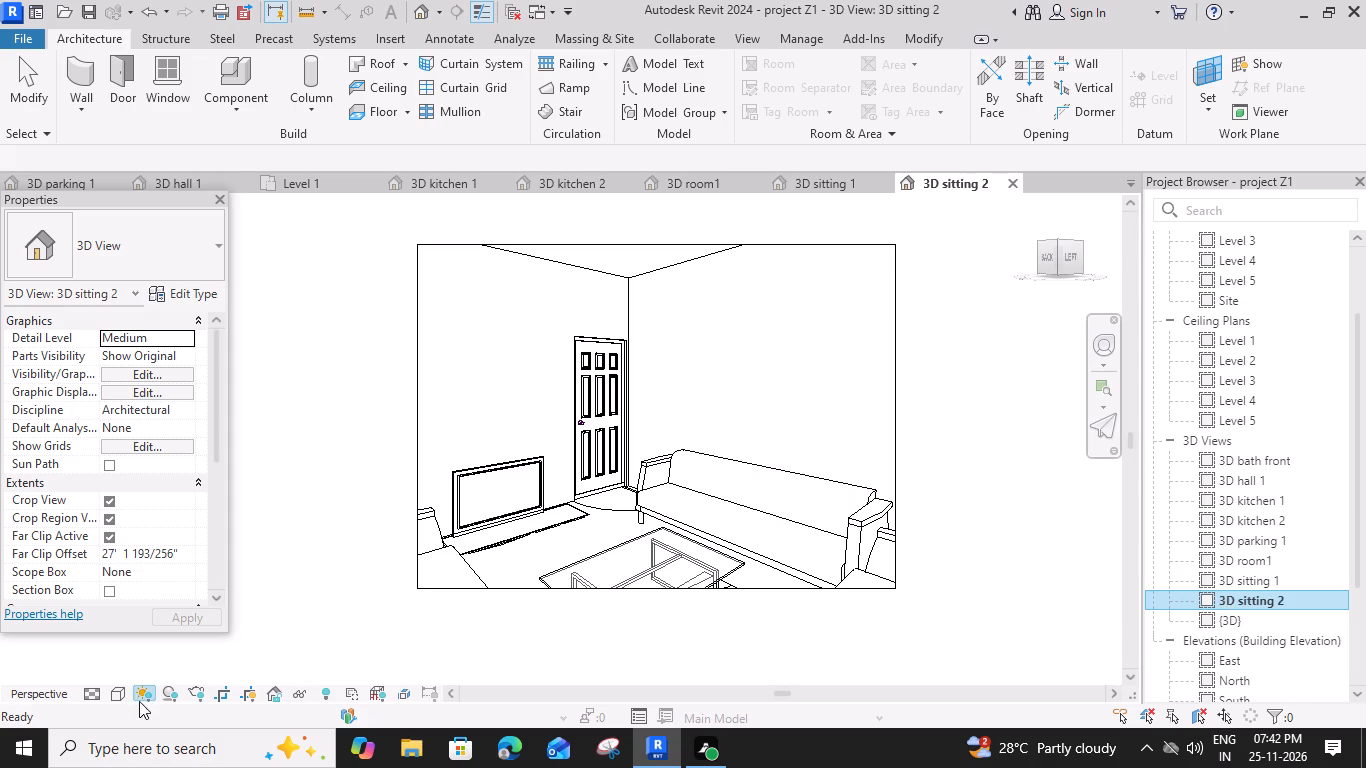
Set the 3D sitting 2 view's visual style to Realistic.
{"action": "left_click", "coordinate": [116, 699]}
{"action": "left_click", "coordinate": [129, 670]}
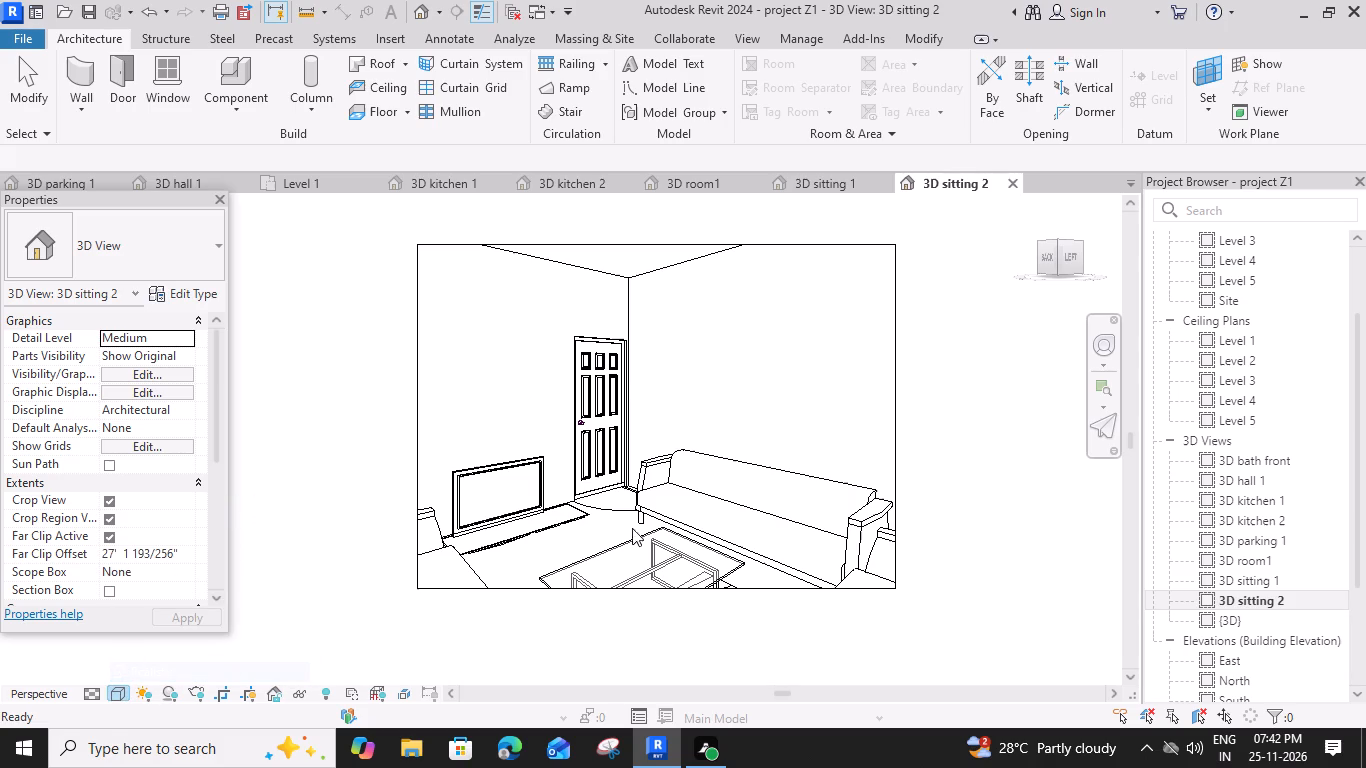
Raise the plasma TV on the drawing room wall by setting its offset from host to 3'.
{"action": "scroll", "coordinate": [627, 443], "scroll_direction": "down", "scroll_amount": 1}
{"action": "middle_click_drag", "start_coordinate": [621, 428], "coordinate": [713, 431]}
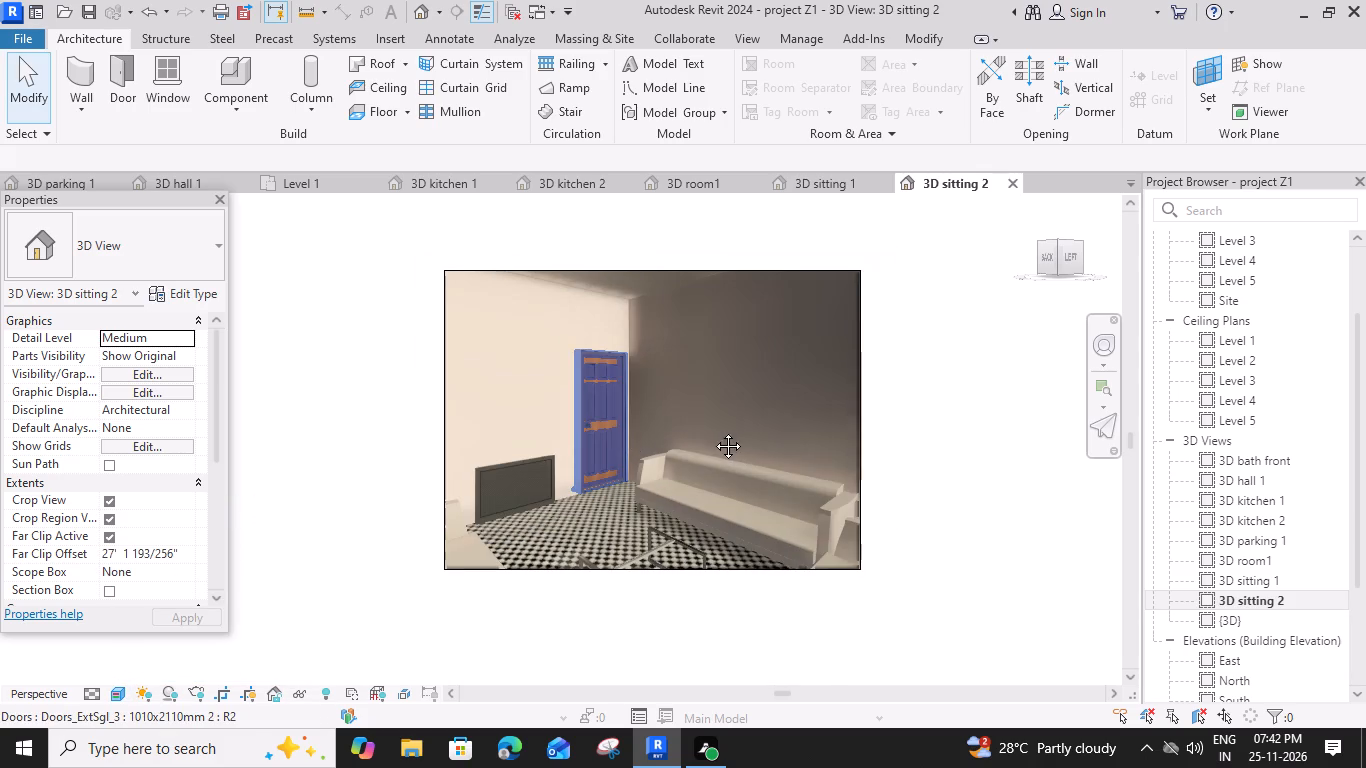
{"action": "middle_click_drag", "start_coordinate": [713, 431], "coordinate": [723, 438]}
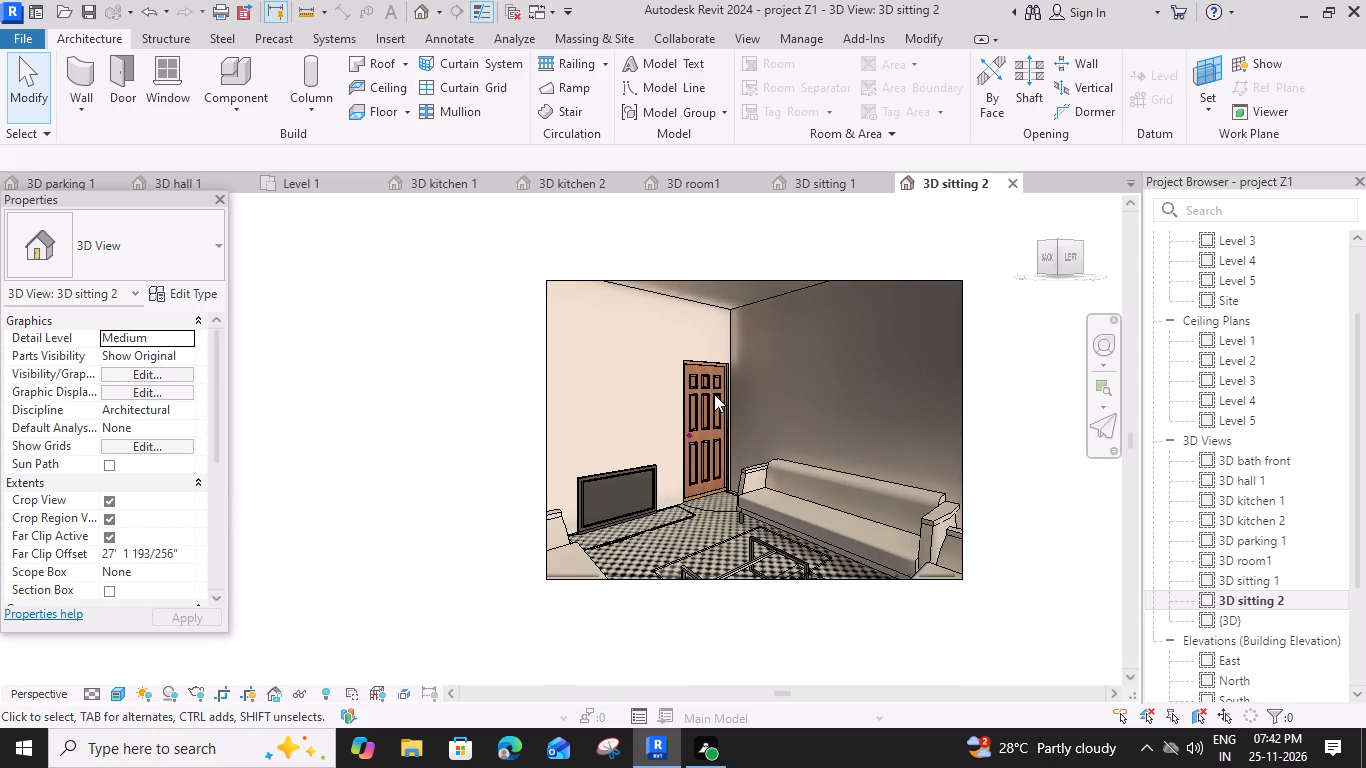
{"action": "left_click", "coordinate": [595, 485]}
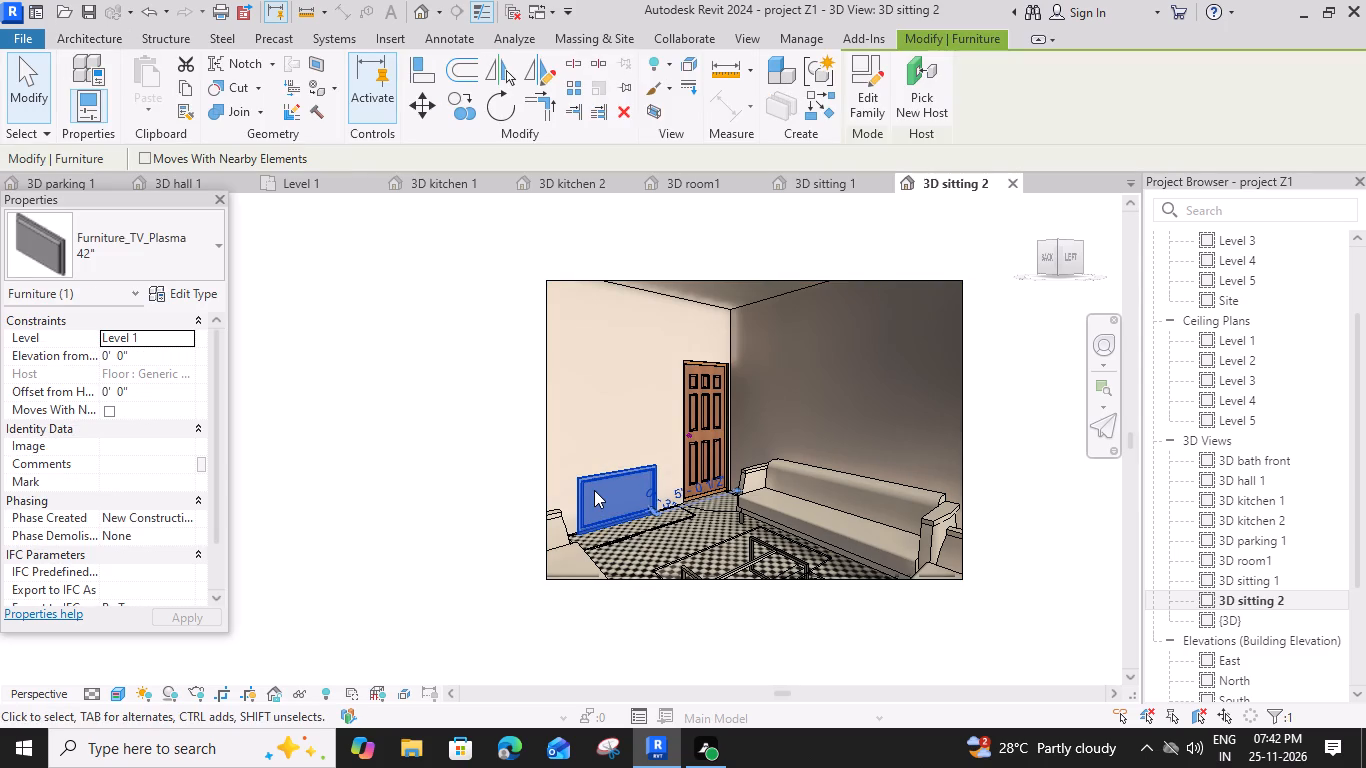
{"action": "left_click", "coordinate": [185, 393]}
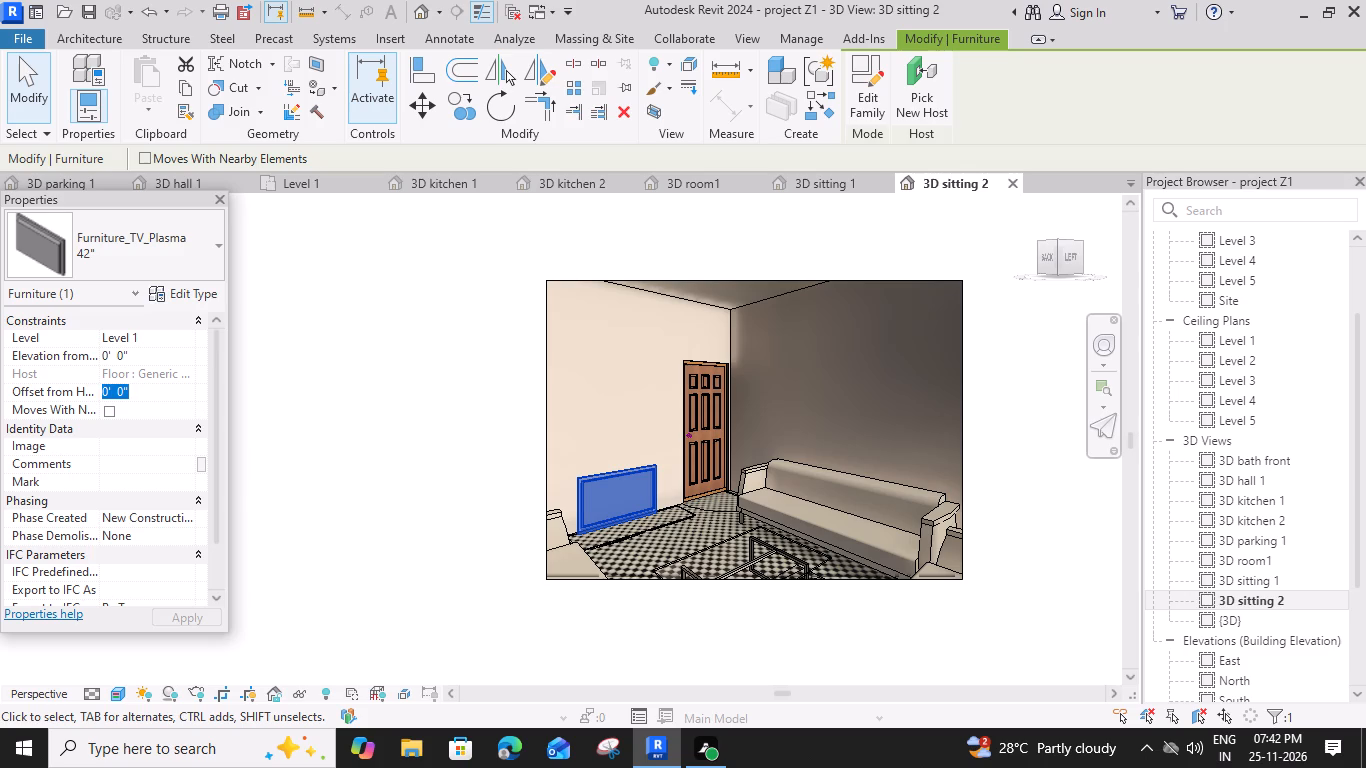
{"action": "type", "text": "3'"}
{"action": "key", "text": "Return"}
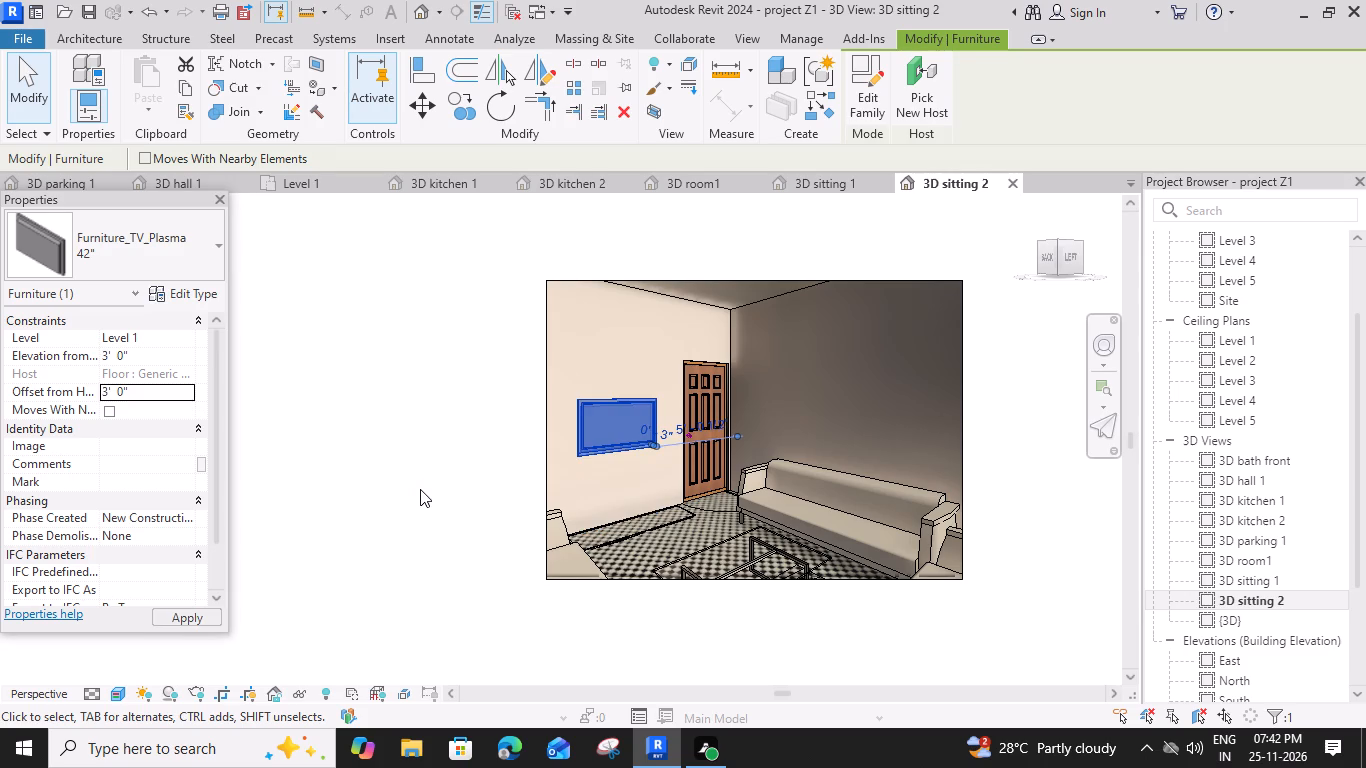
{"action": "key", "text": "Escape"}
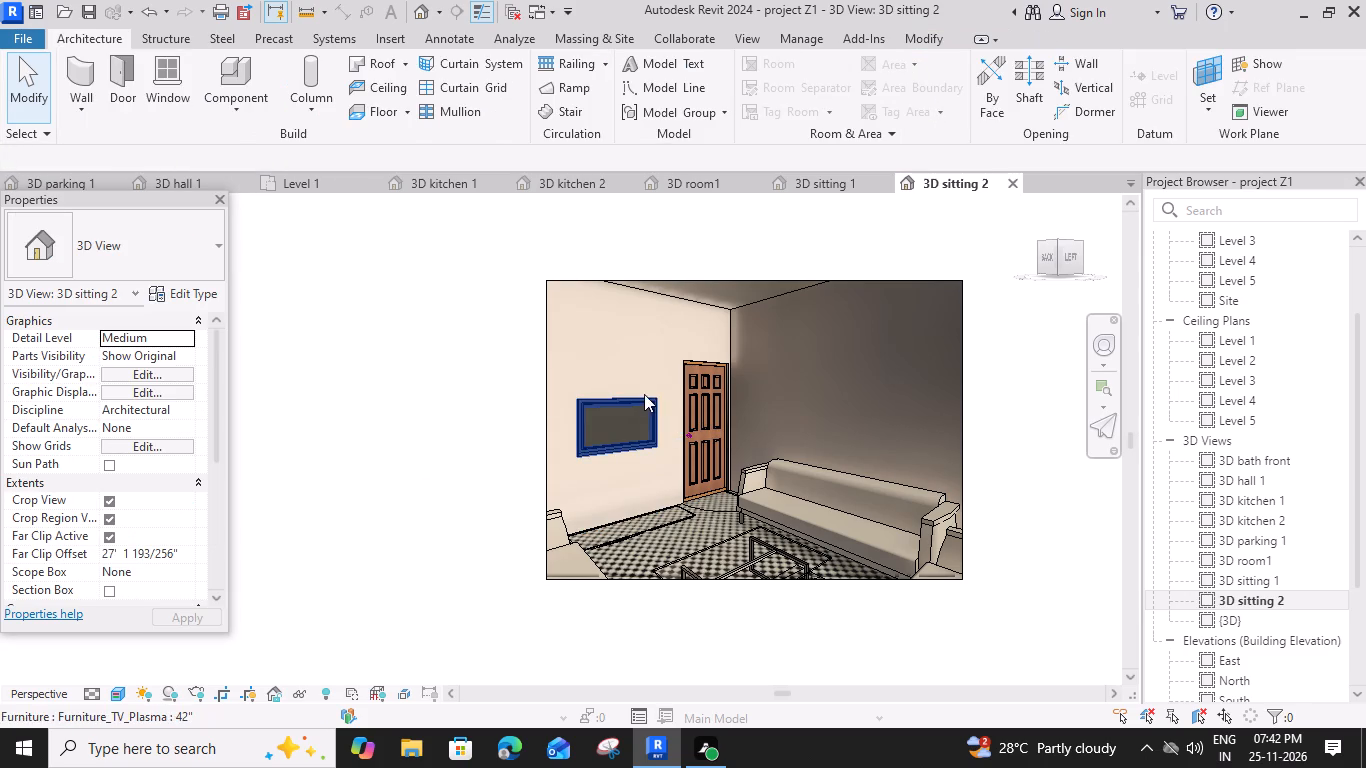
Enlarge the 3D sitting 2 crop region on both sides and downward to include more of the sofas and the whole coffee table.
{"action": "middle_click_drag", "start_coordinate": [676, 392], "coordinate": [605, 397]}
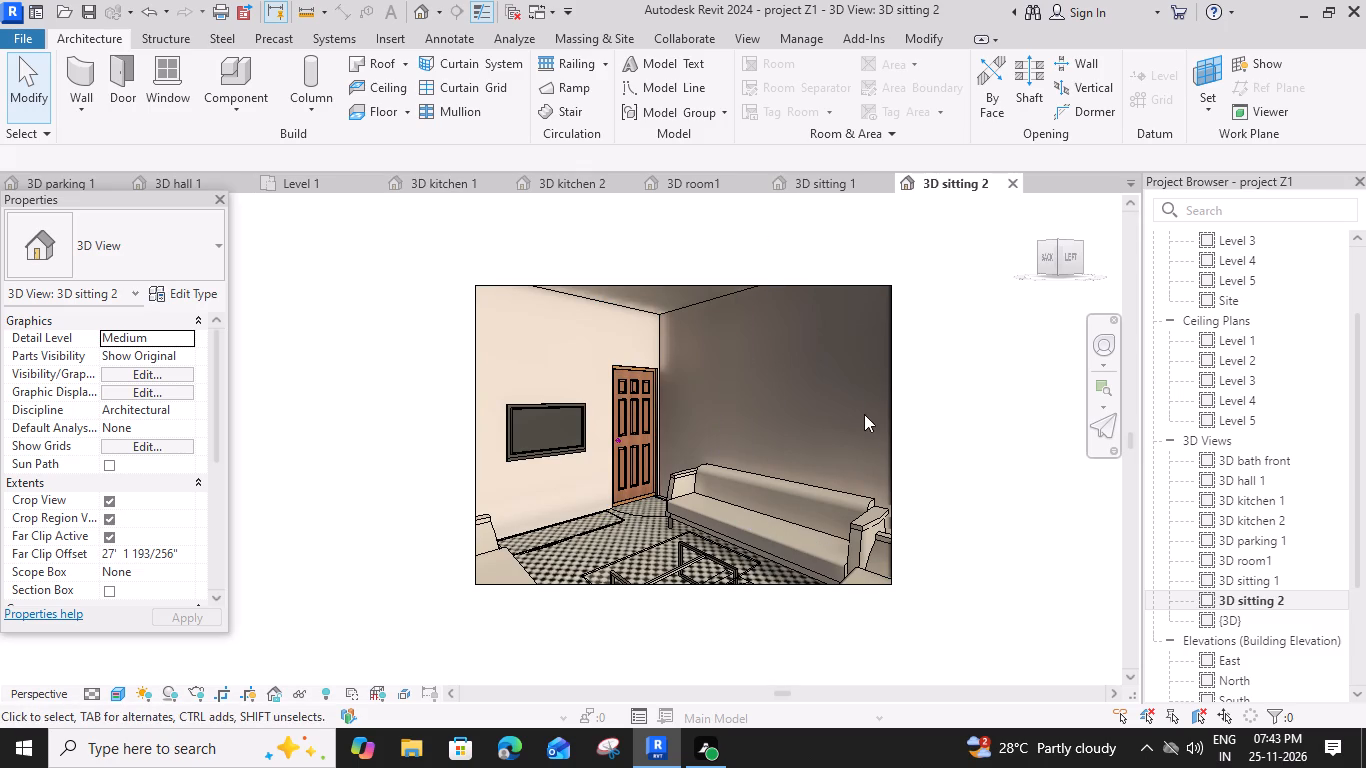
{"action": "left_click", "coordinate": [889, 425]}
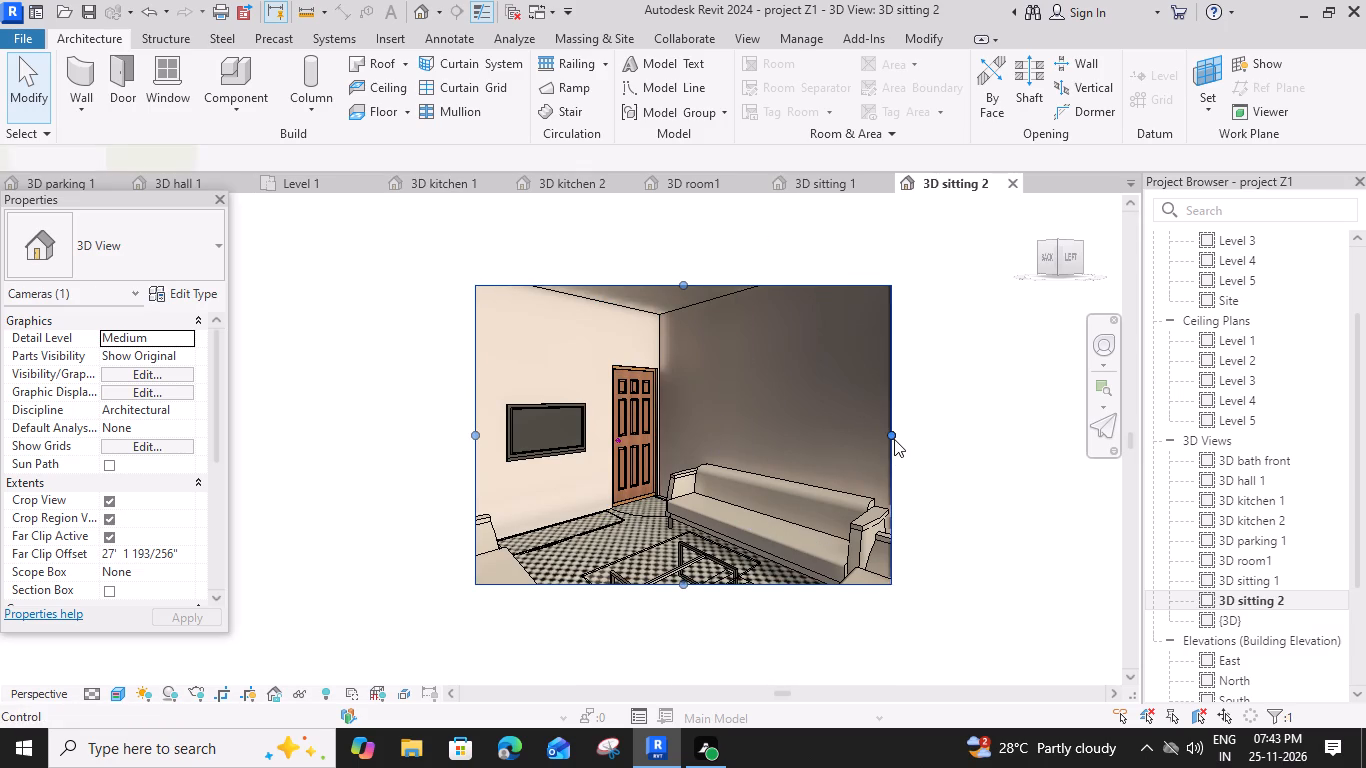
{"action": "left_click_drag", "start_coordinate": [892, 433], "coordinate": [939, 433]}
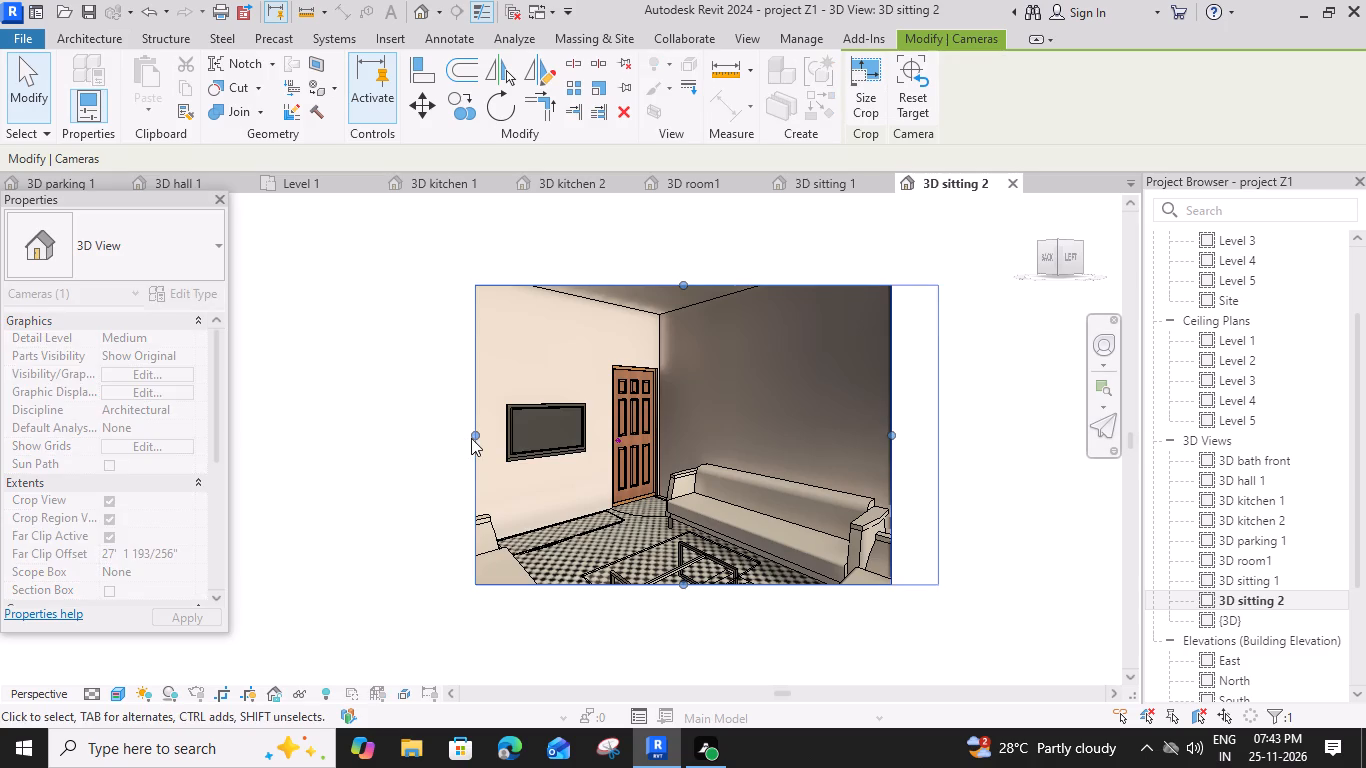
{"action": "left_click_drag", "start_coordinate": [474, 433], "coordinate": [434, 445]}
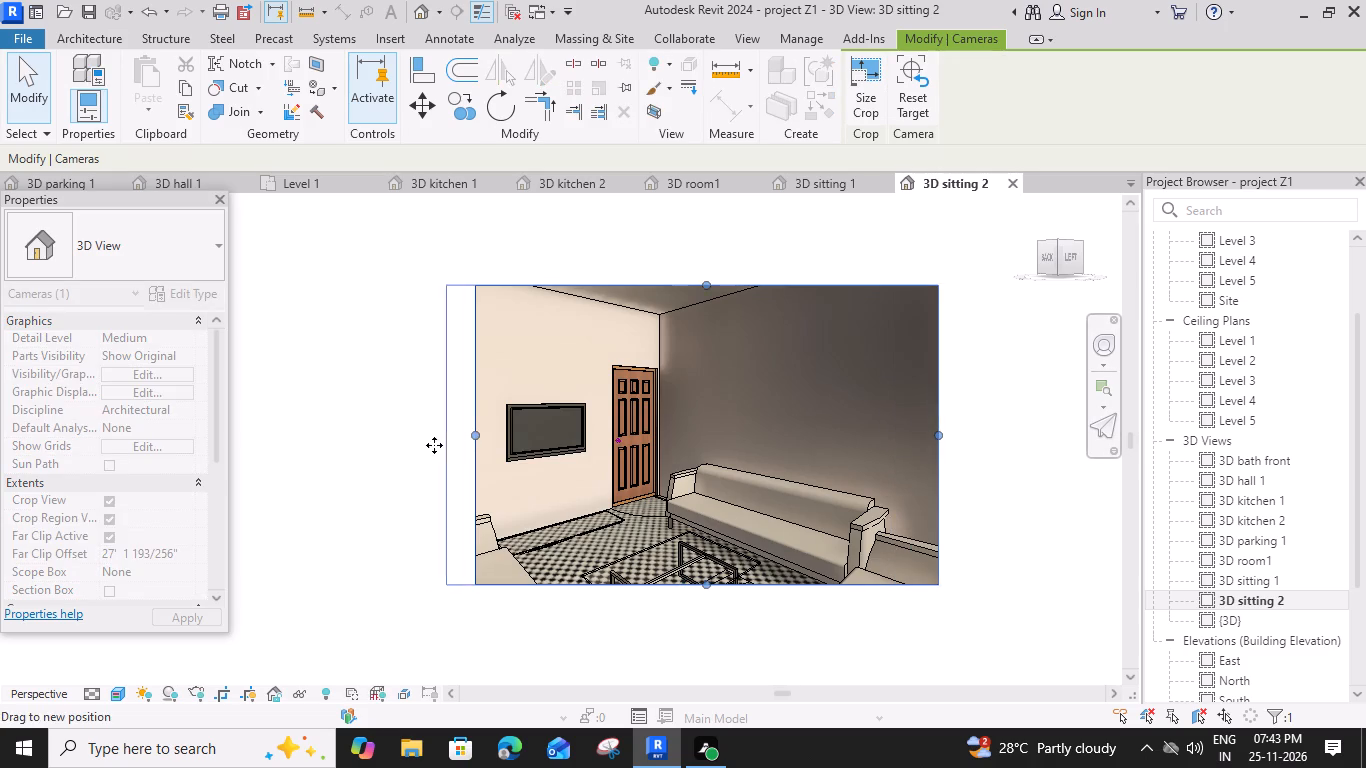
{"action": "left_click_drag", "start_coordinate": [434, 445], "coordinate": [411, 448]}
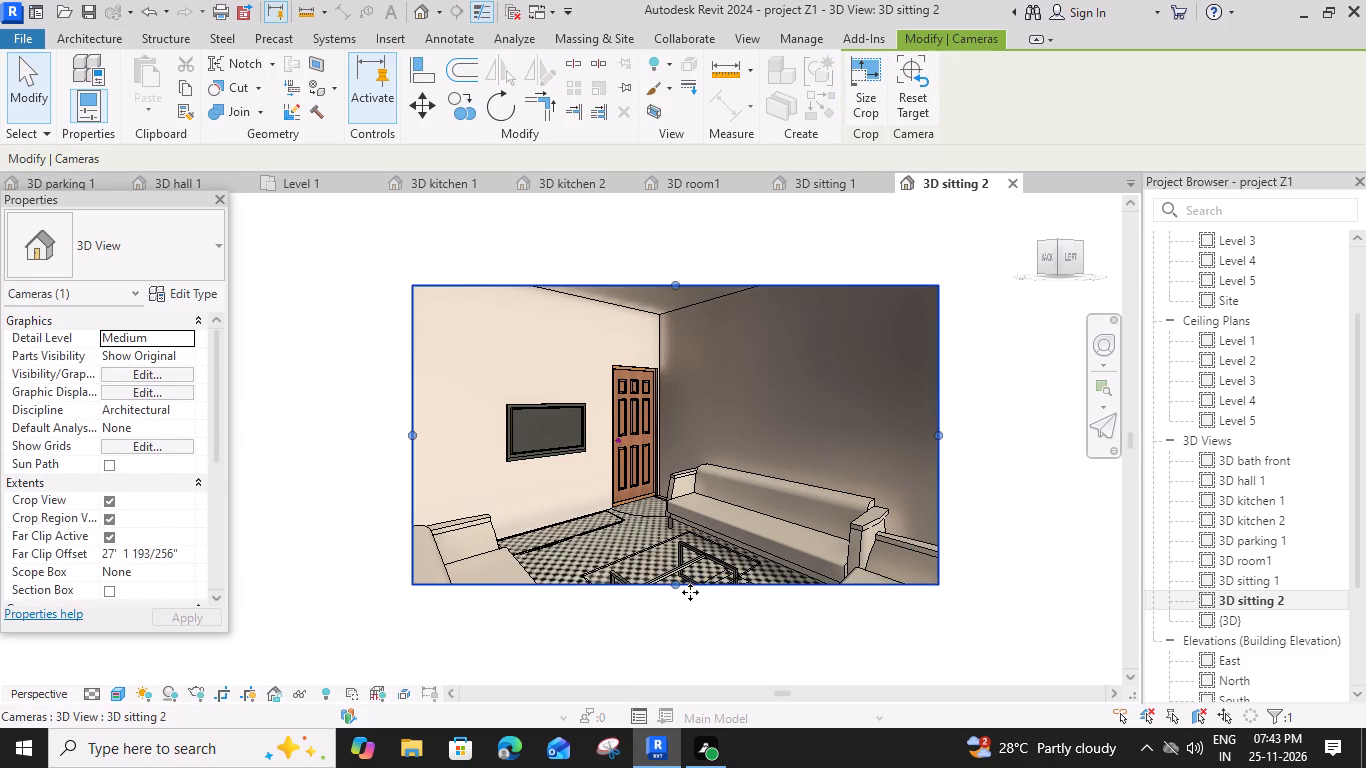
{"action": "left_click_drag", "start_coordinate": [672, 581], "coordinate": [678, 621]}
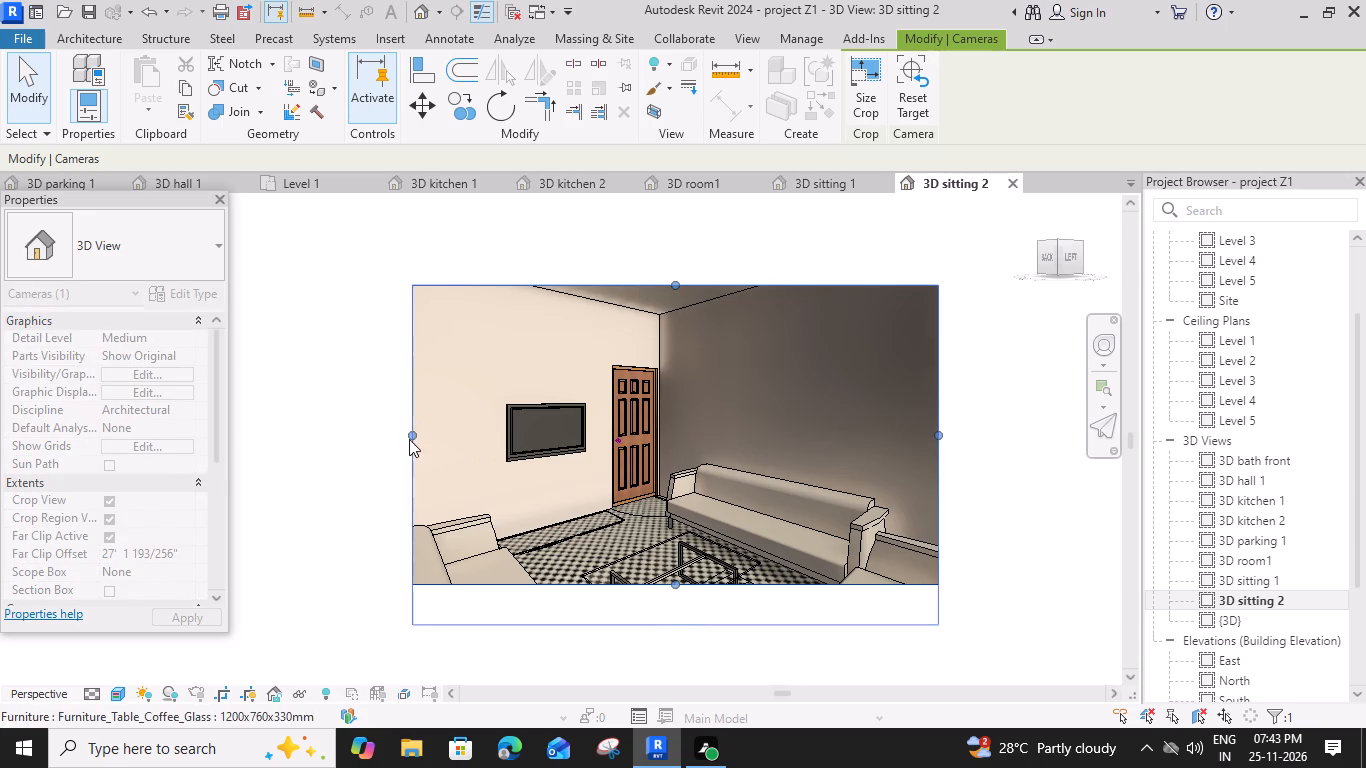
{"action": "middle_click_drag", "start_coordinate": [658, 479], "coordinate": [634, 431]}
{"action": "scroll", "coordinate": [634, 431], "scroll_direction": "down", "scroll_amount": 1}
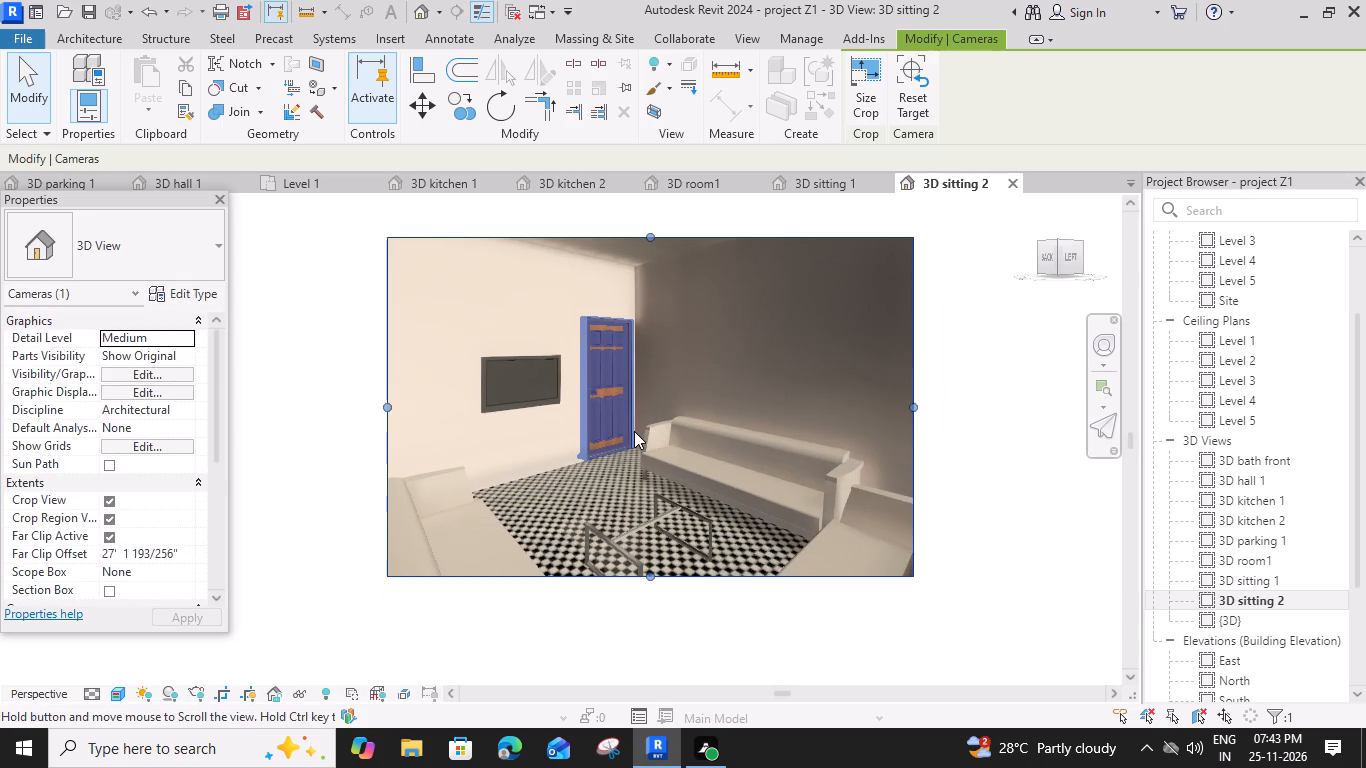
{"action": "scroll", "coordinate": [634, 434], "scroll_direction": "down", "scroll_amount": 1}
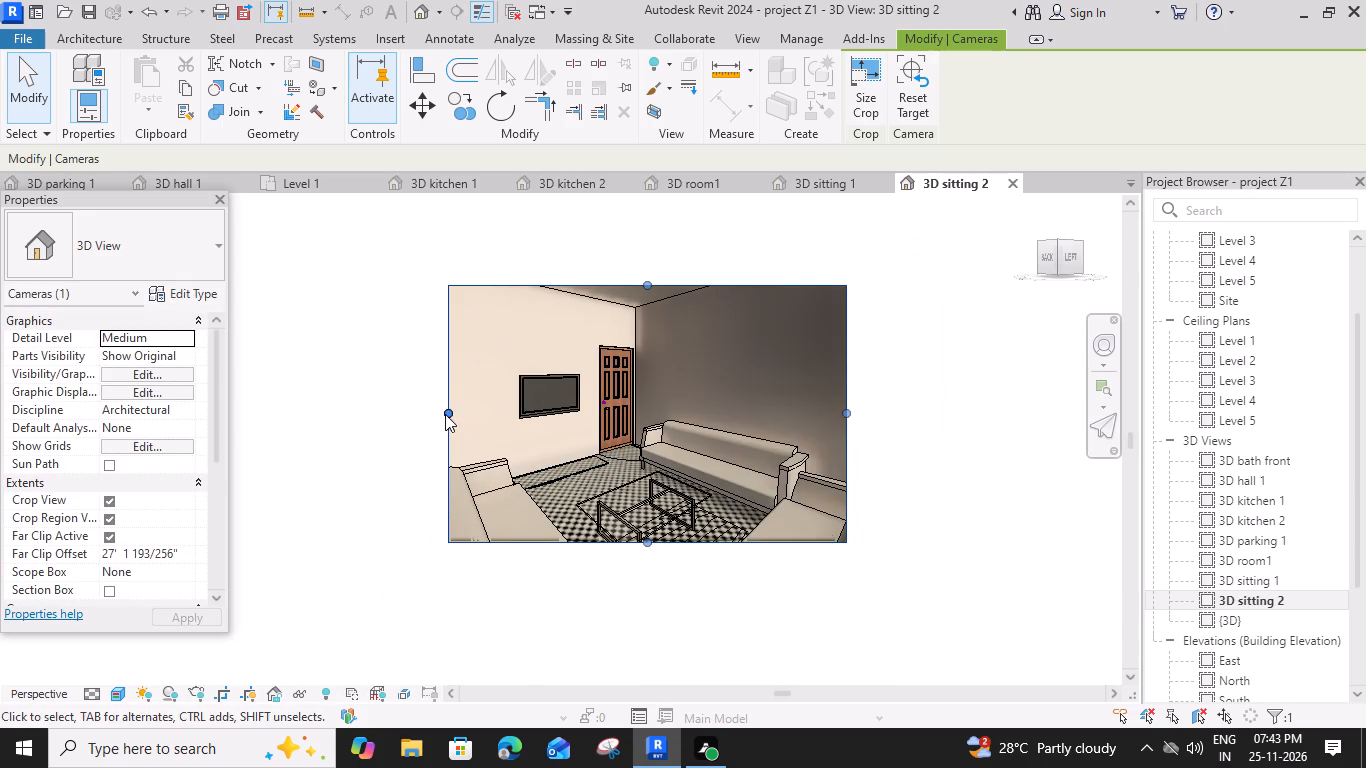
{"action": "left_click_drag", "start_coordinate": [447, 411], "coordinate": [413, 421]}
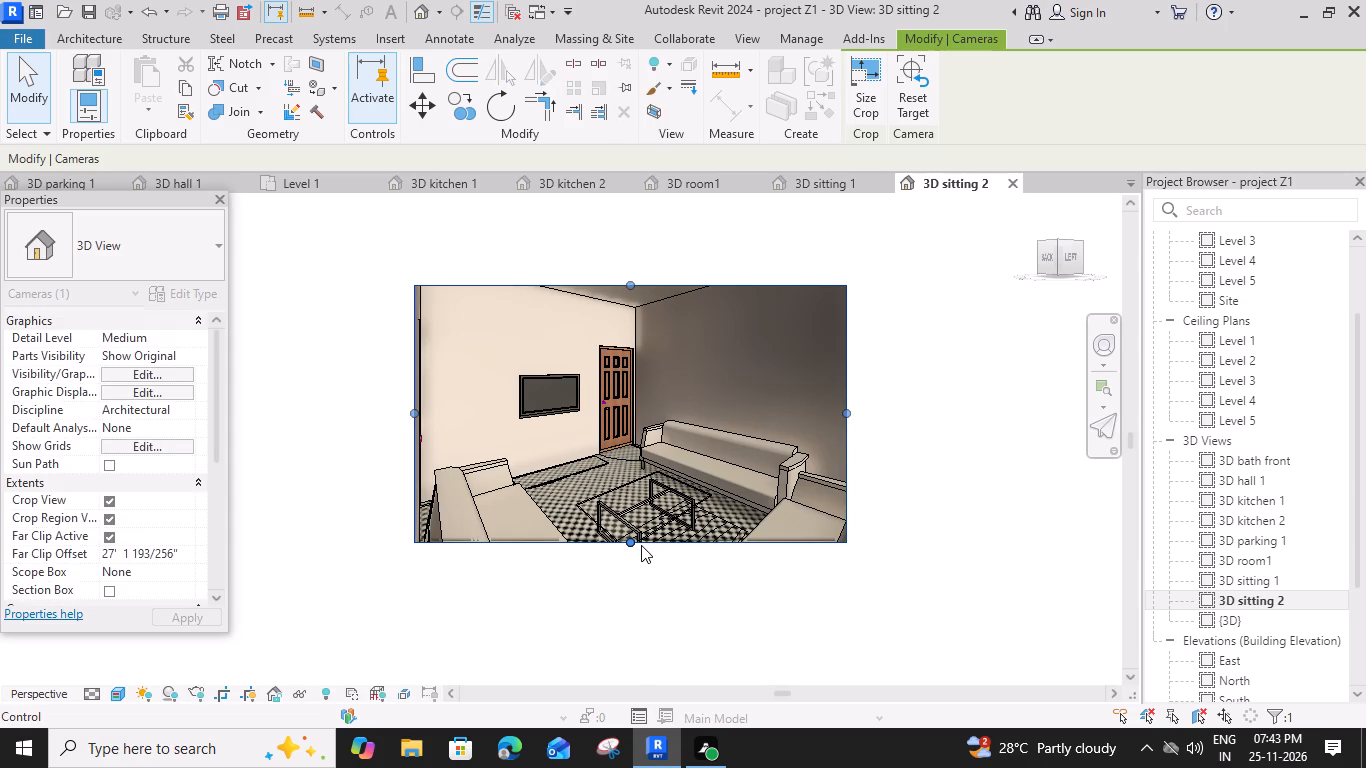
{"action": "left_click_drag", "start_coordinate": [626, 541], "coordinate": [634, 580]}
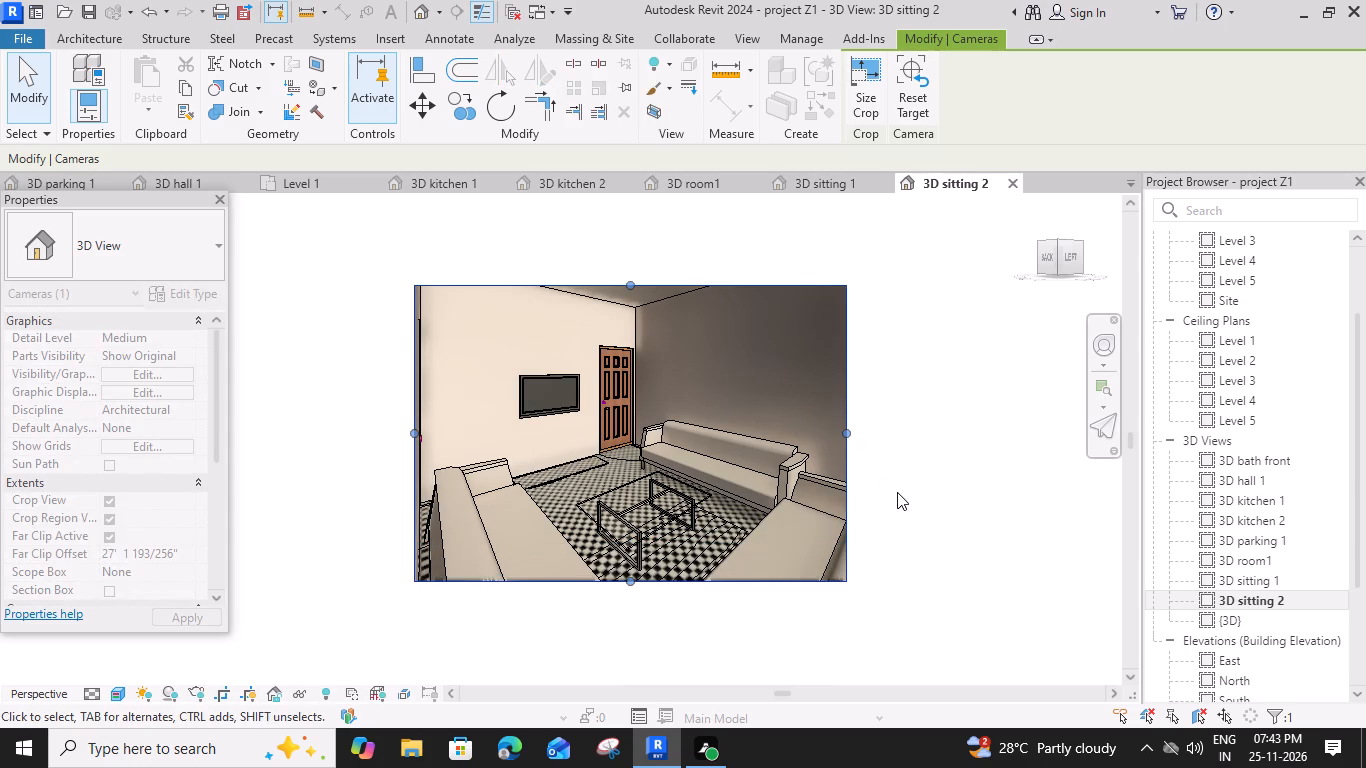
{"action": "key", "text": "Escape"}
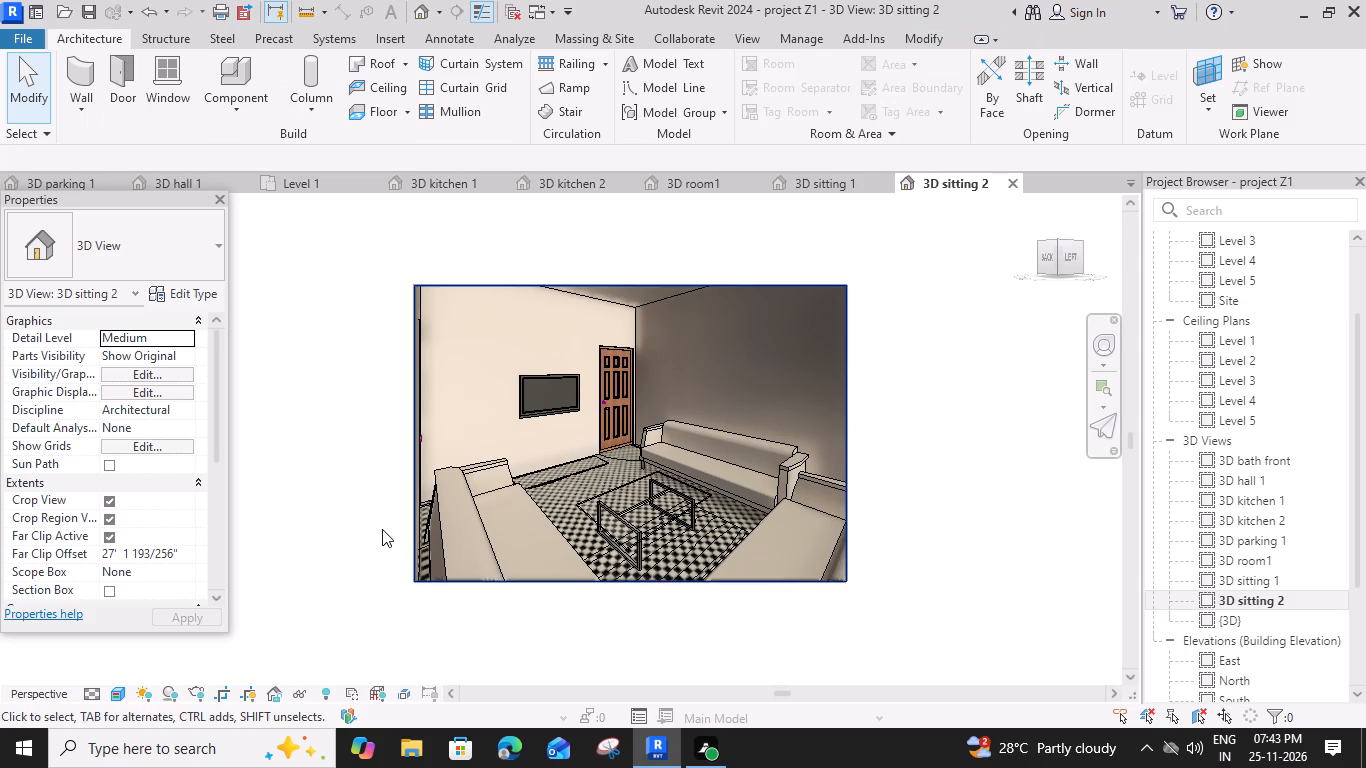
{"action": "middle_click_drag", "start_coordinate": [501, 455], "coordinate": [520, 464]}
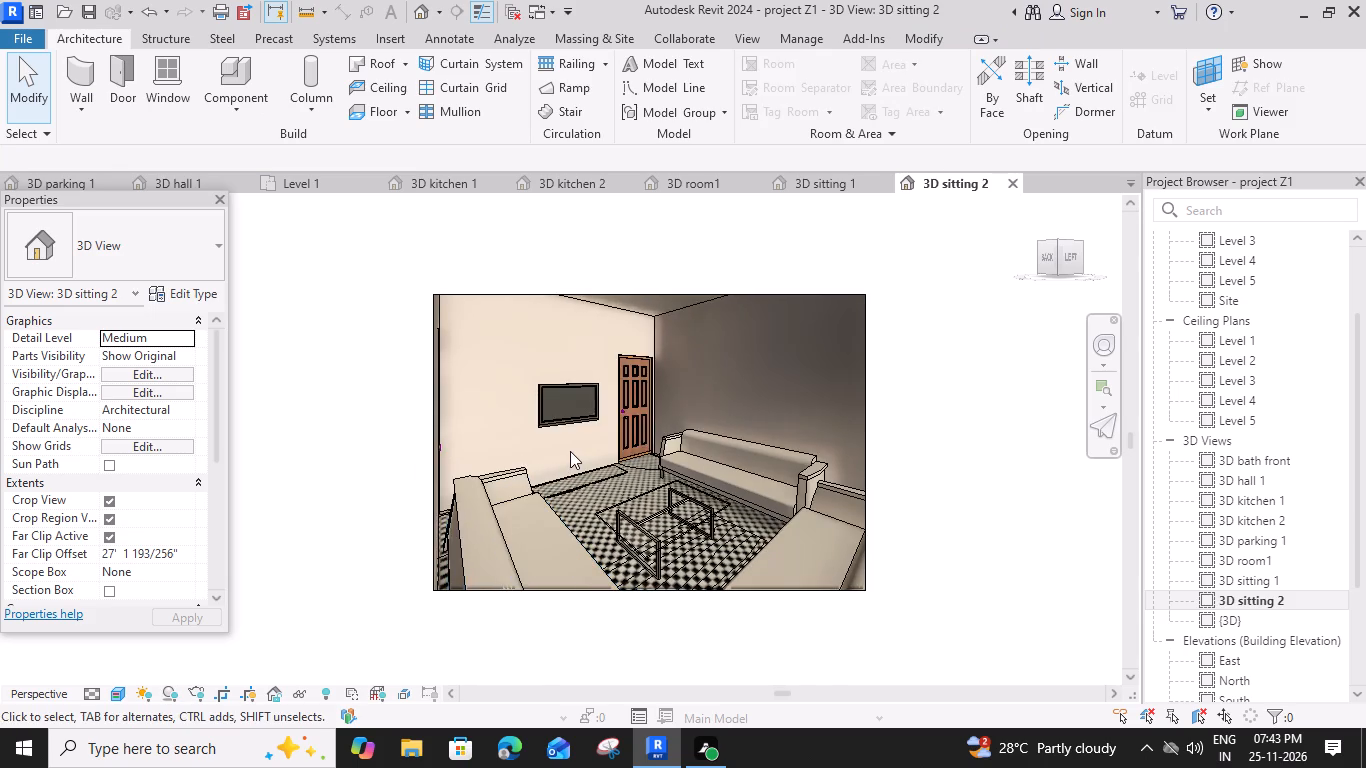
{"action": "scroll", "coordinate": [570, 451], "scroll_direction": "up", "scroll_amount": 1}
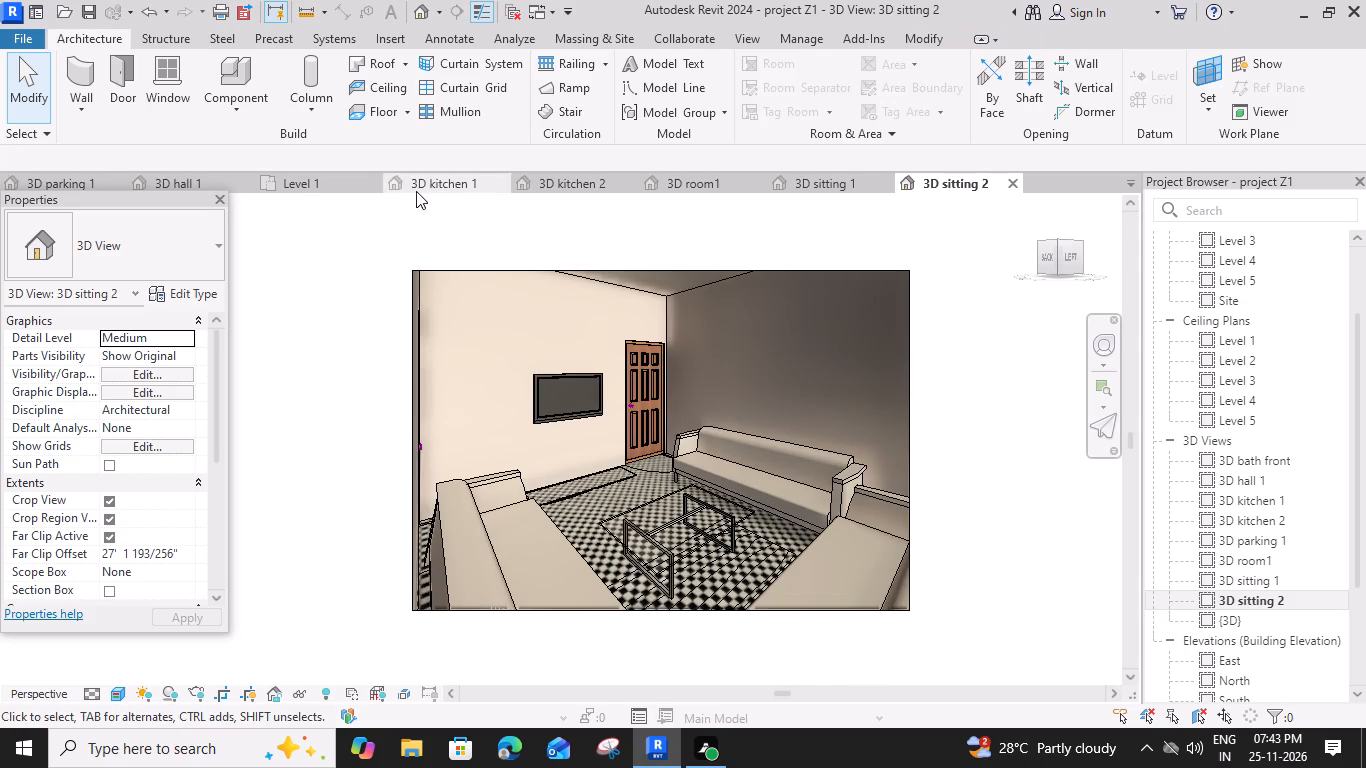
Return to the Level 1 floor plan at the living and dining area.
{"action": "left_click", "coordinate": [310, 182]}
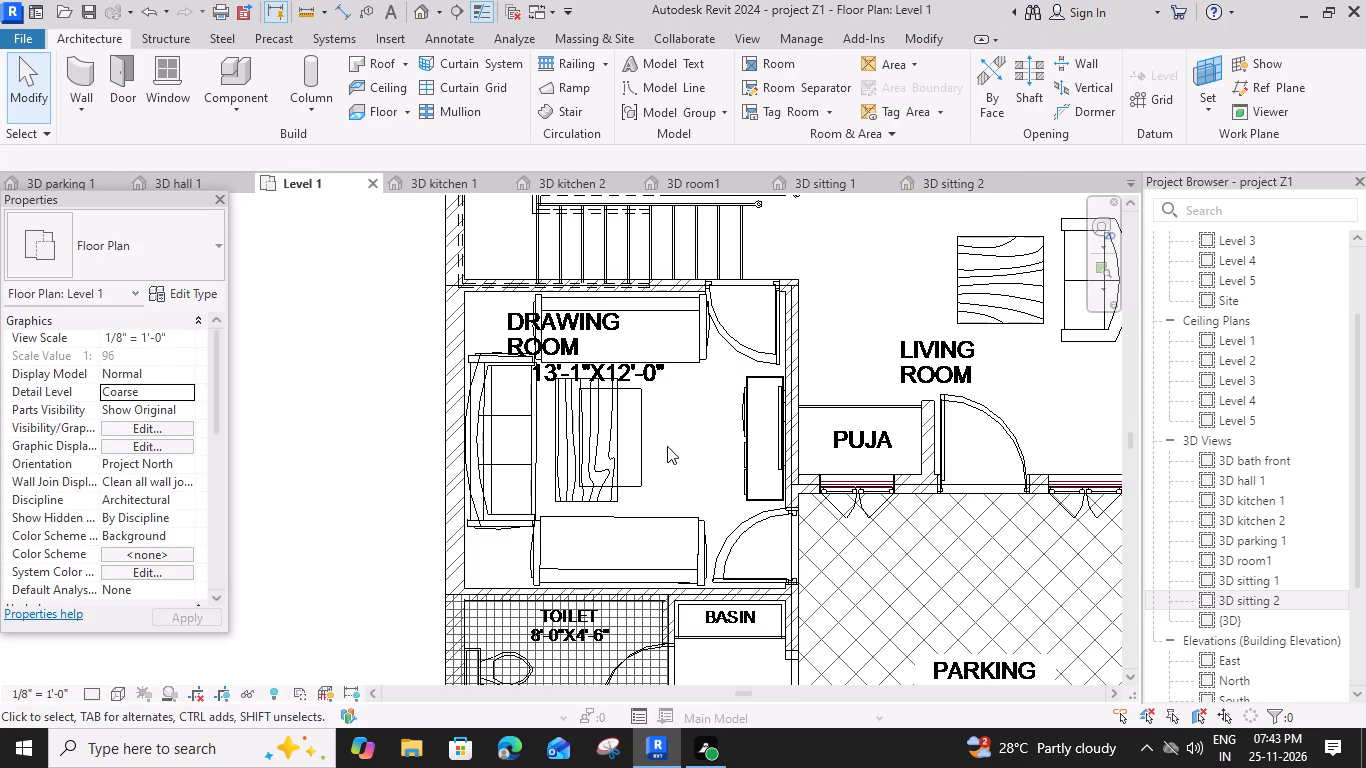
{"action": "scroll", "coordinate": [667, 446], "scroll_direction": "down", "scroll_amount": 1}
{"action": "middle_click_drag", "start_coordinate": [925, 425], "coordinate": [581, 496]}
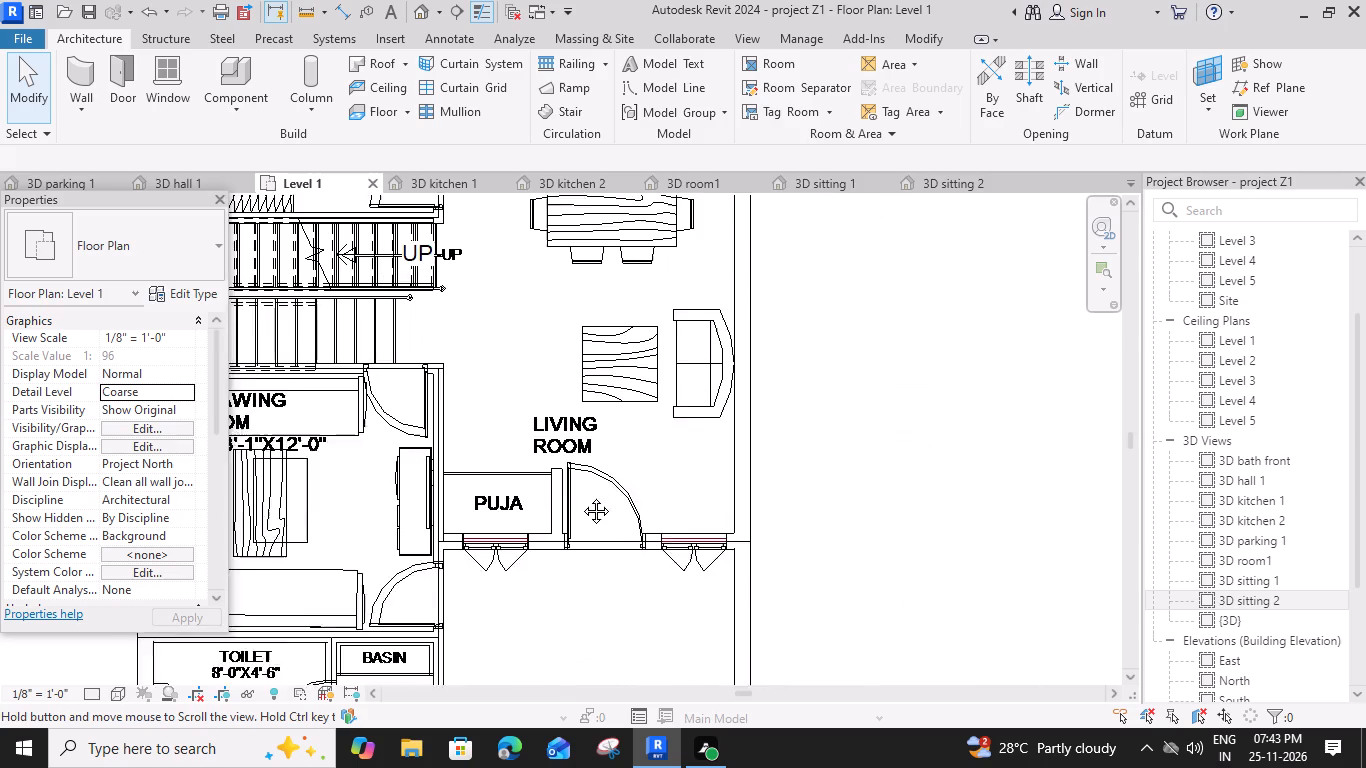
{"action": "middle_click_drag", "start_coordinate": [581, 496], "coordinate": [592, 519]}
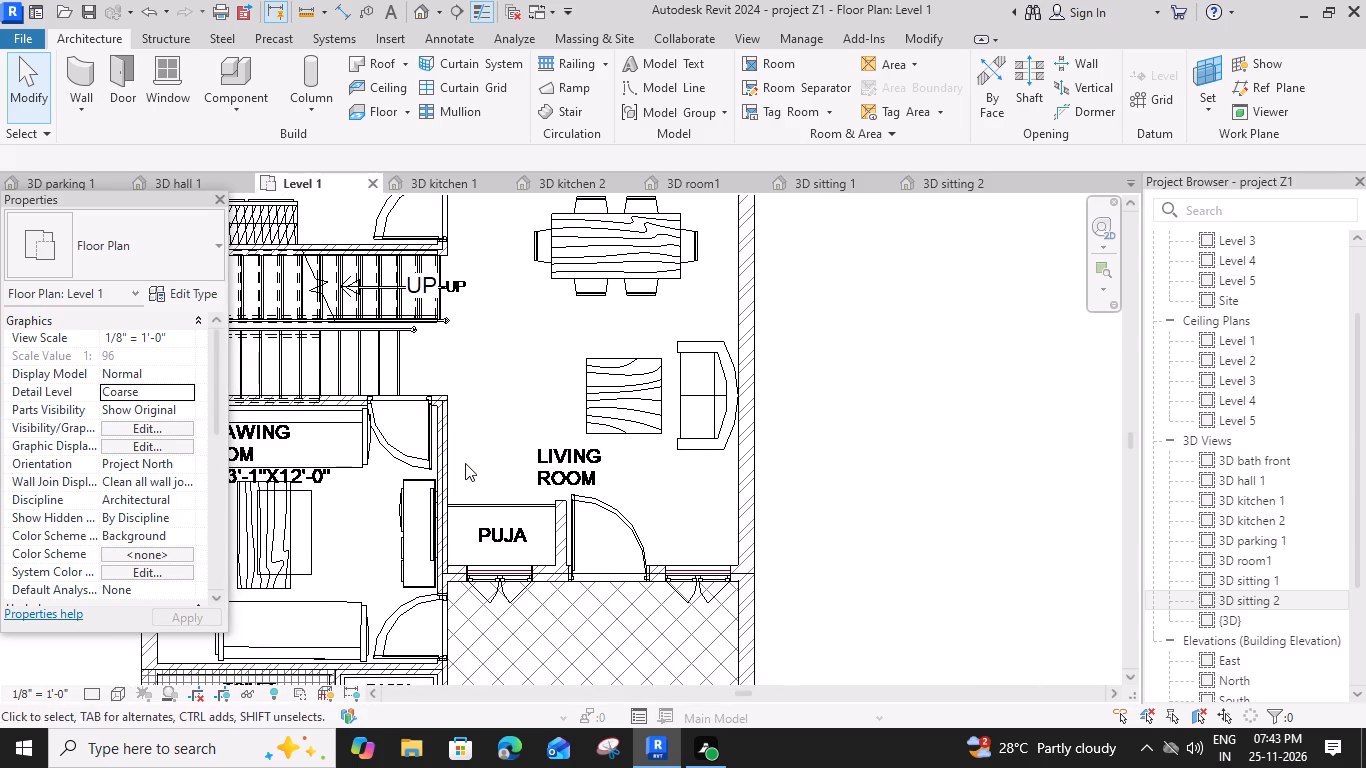
{"action": "middle_click_drag", "start_coordinate": [437, 475], "coordinate": [520, 473]}
{"action": "scroll", "coordinate": [552, 391], "scroll_direction": "down", "scroll_amount": 1}
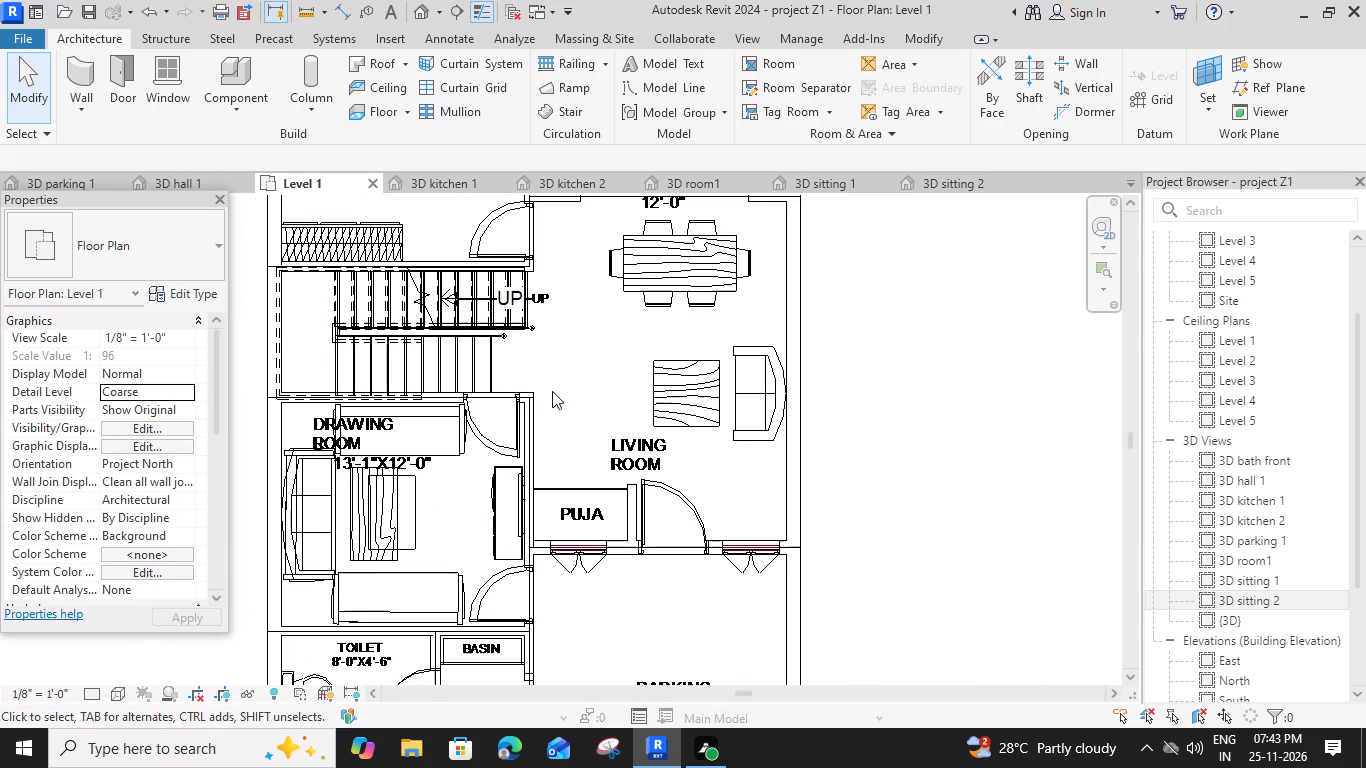
{"action": "middle_click_drag", "start_coordinate": [579, 377], "coordinate": [618, 421]}
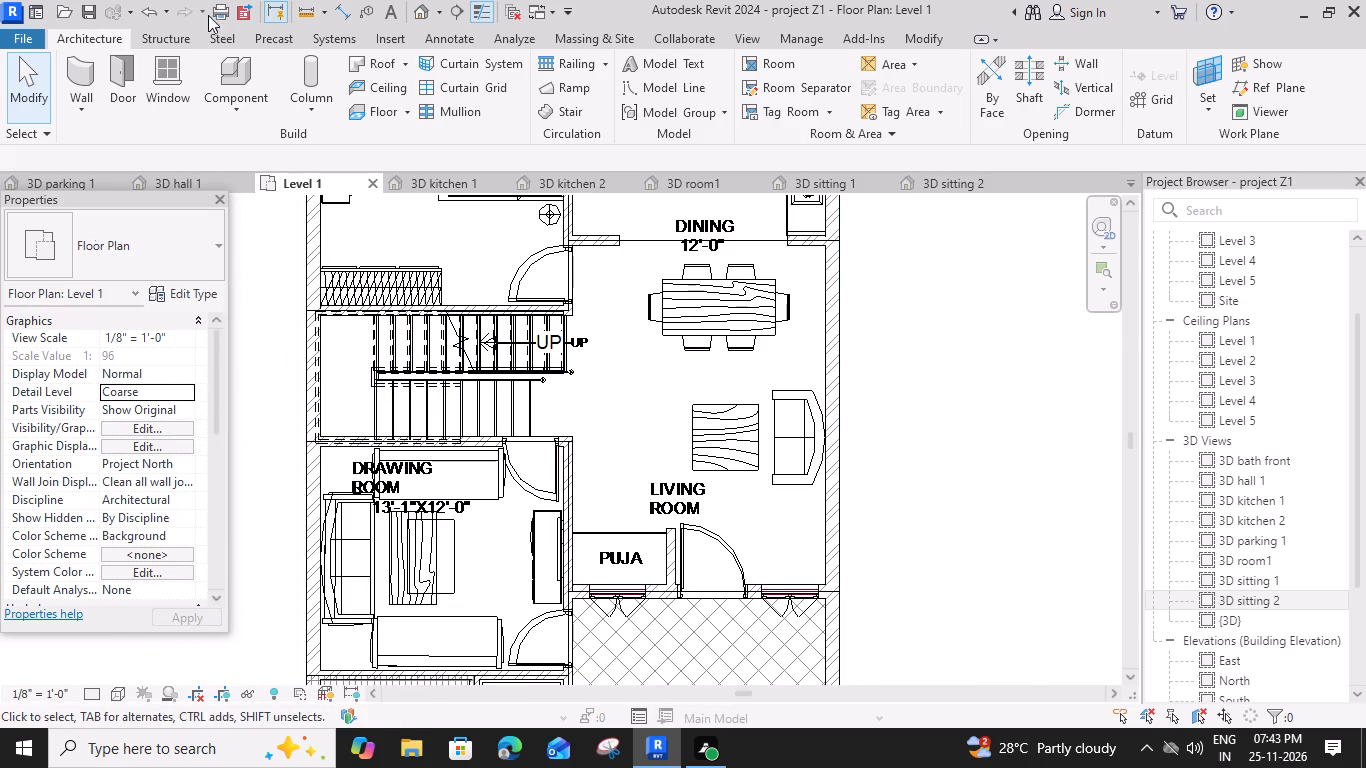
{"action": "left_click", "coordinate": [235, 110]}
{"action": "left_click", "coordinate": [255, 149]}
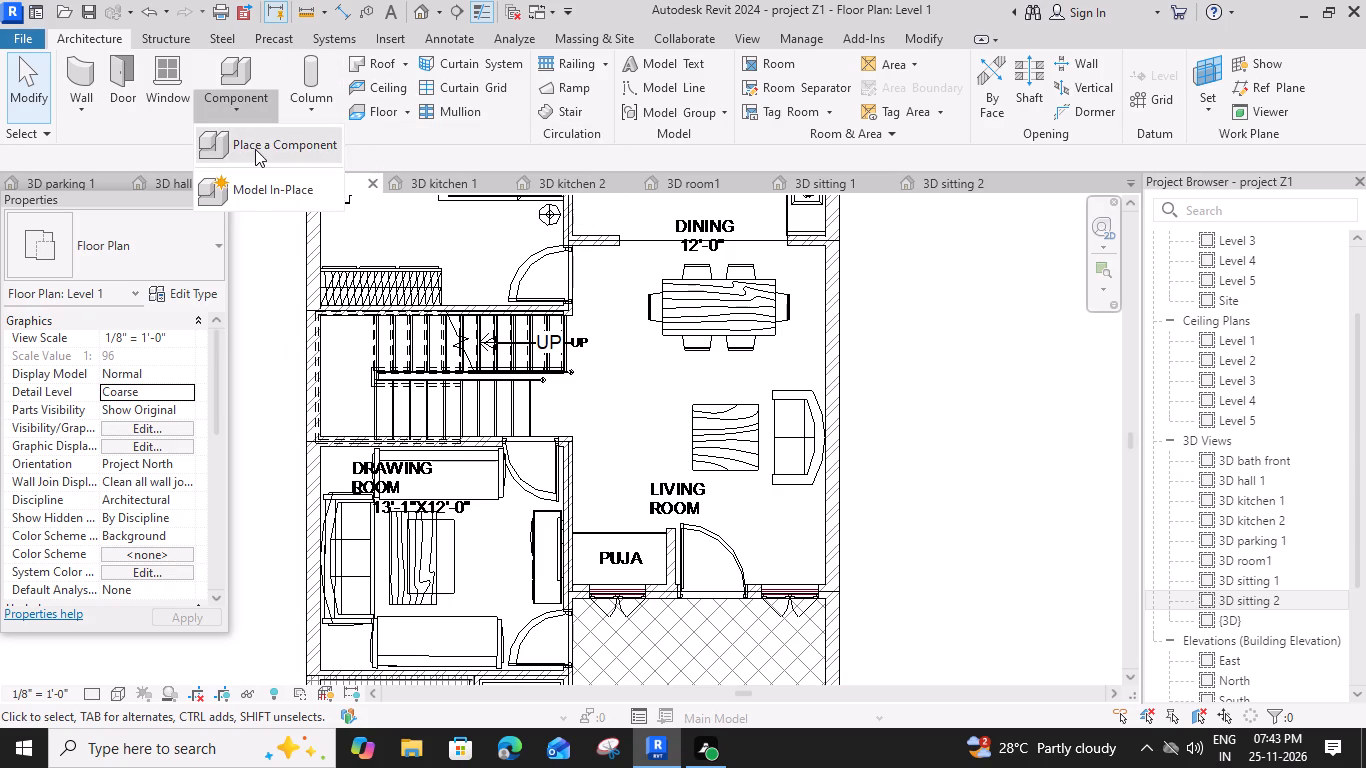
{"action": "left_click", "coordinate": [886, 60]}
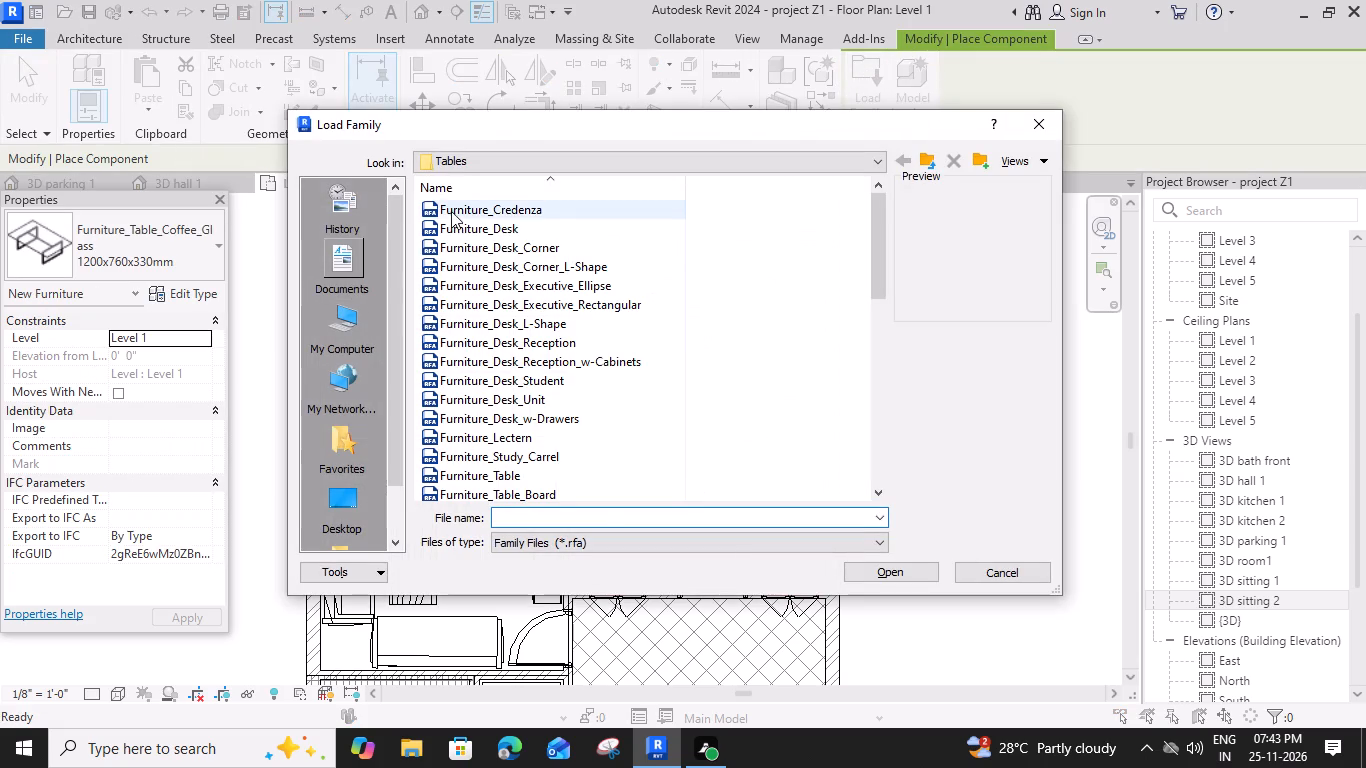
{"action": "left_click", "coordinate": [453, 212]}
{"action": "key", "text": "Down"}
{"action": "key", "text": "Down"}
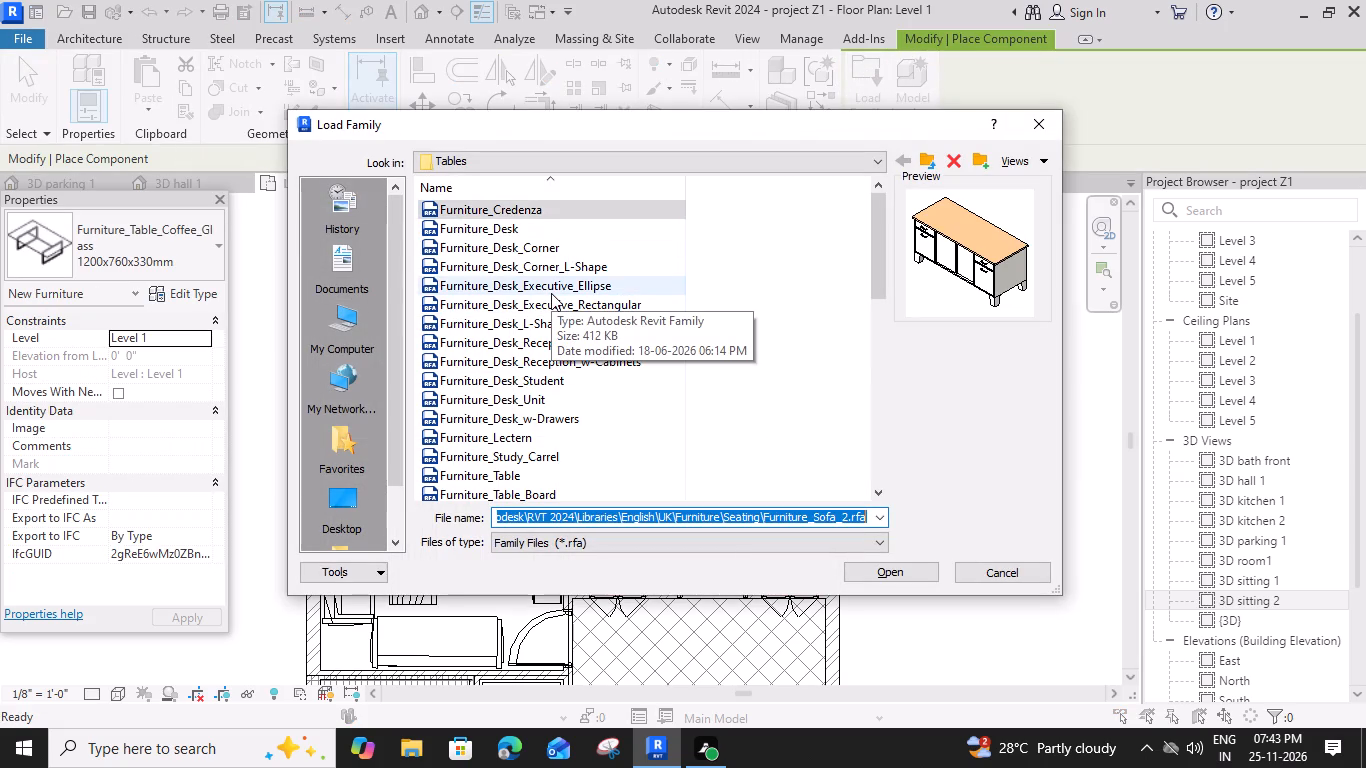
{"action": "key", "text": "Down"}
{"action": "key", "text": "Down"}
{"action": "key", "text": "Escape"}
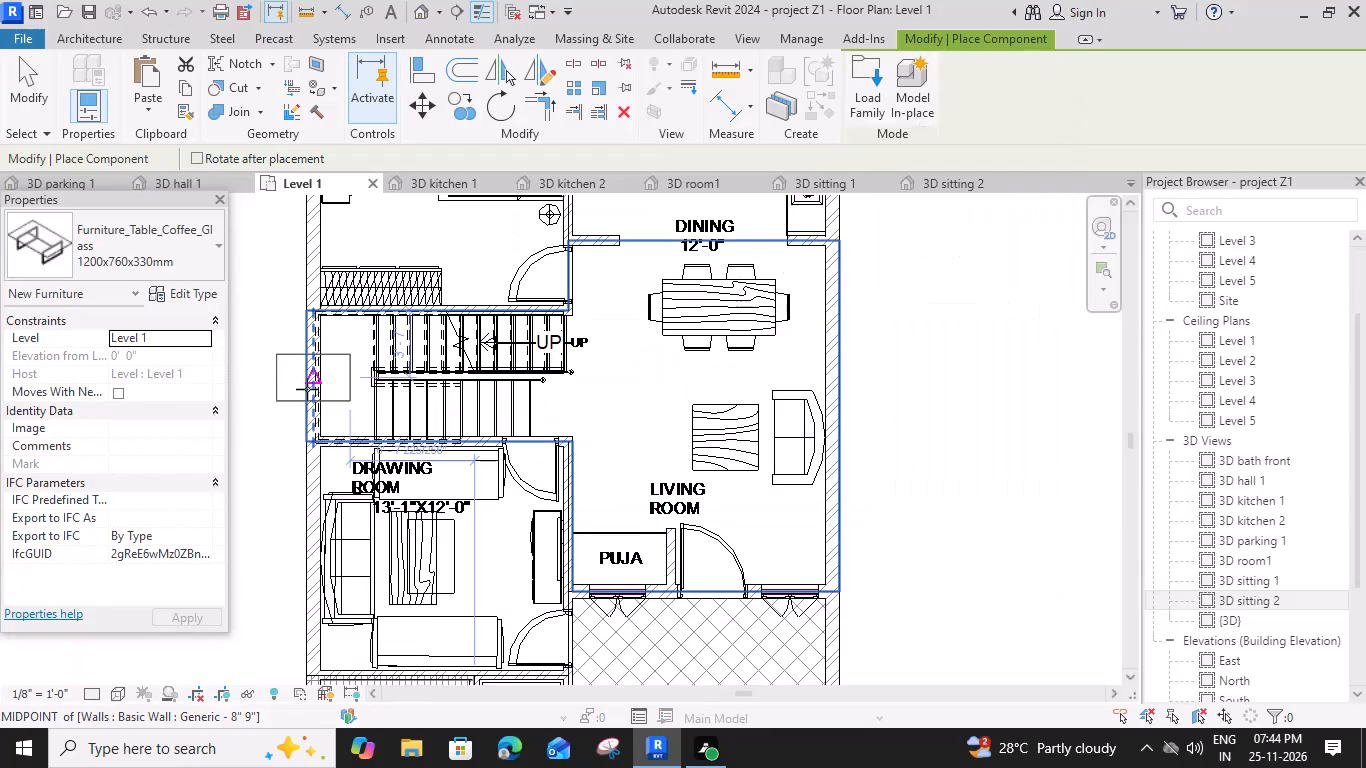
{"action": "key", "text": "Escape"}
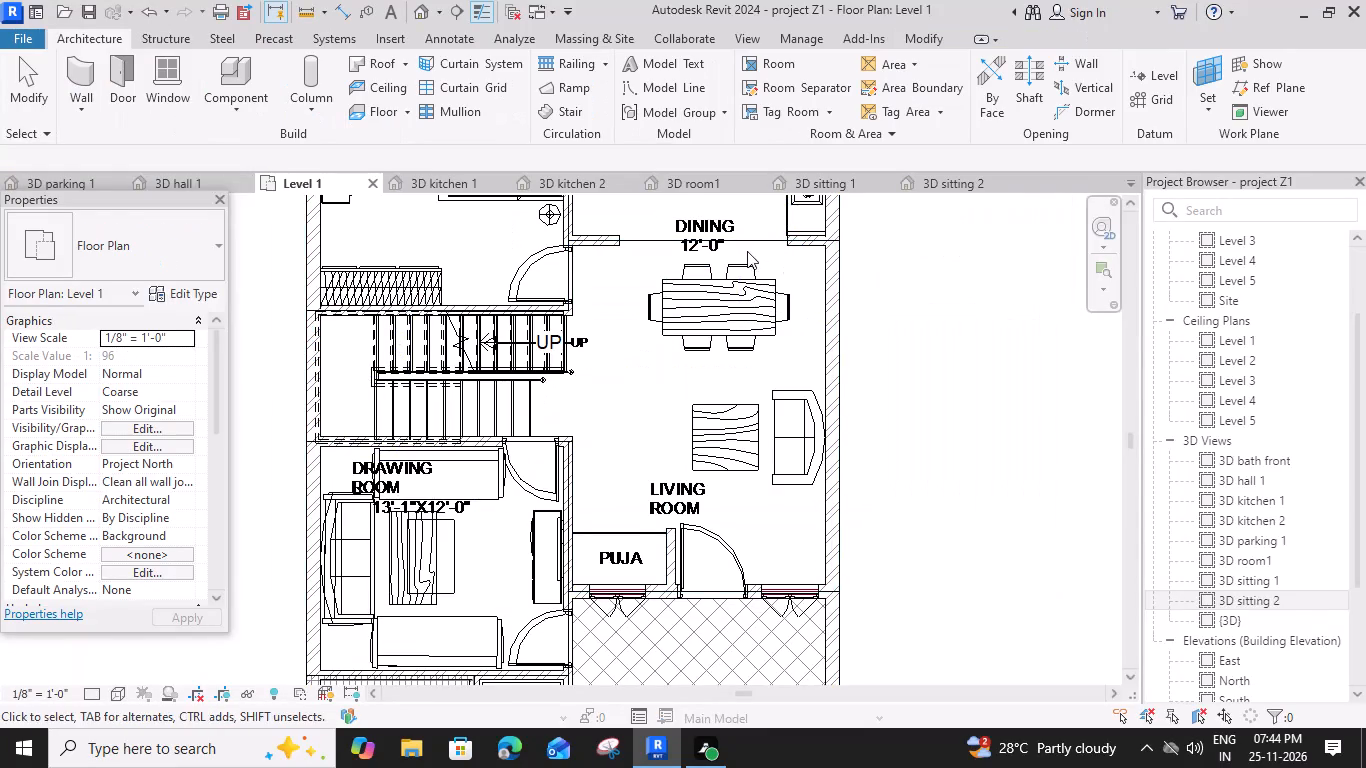
Load the Furniture_Table_Dining_w-Chairs_Rectangular family from the Tables library folder for component placement.
{"action": "left_click", "coordinate": [239, 104]}
{"action": "left_click", "coordinate": [277, 155]}
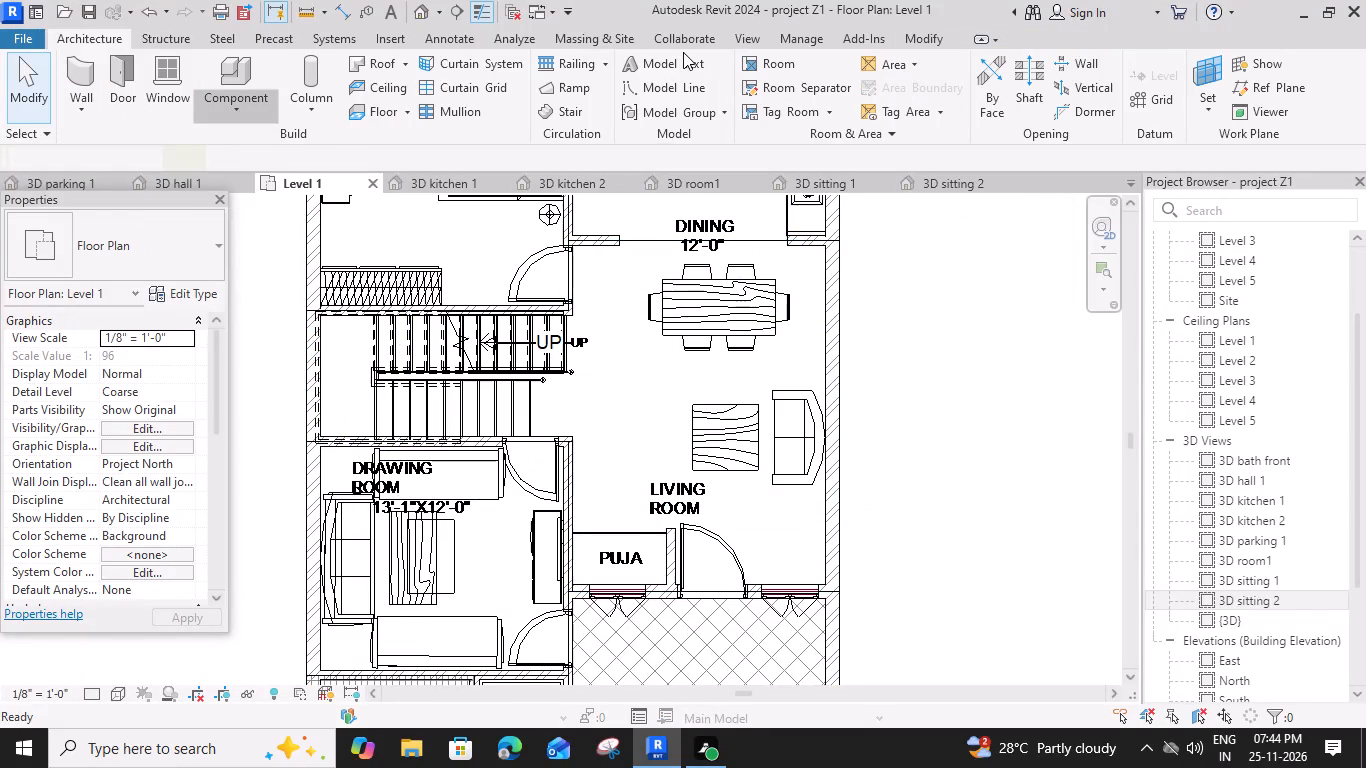
{"action": "left_click", "coordinate": [854, 81]}
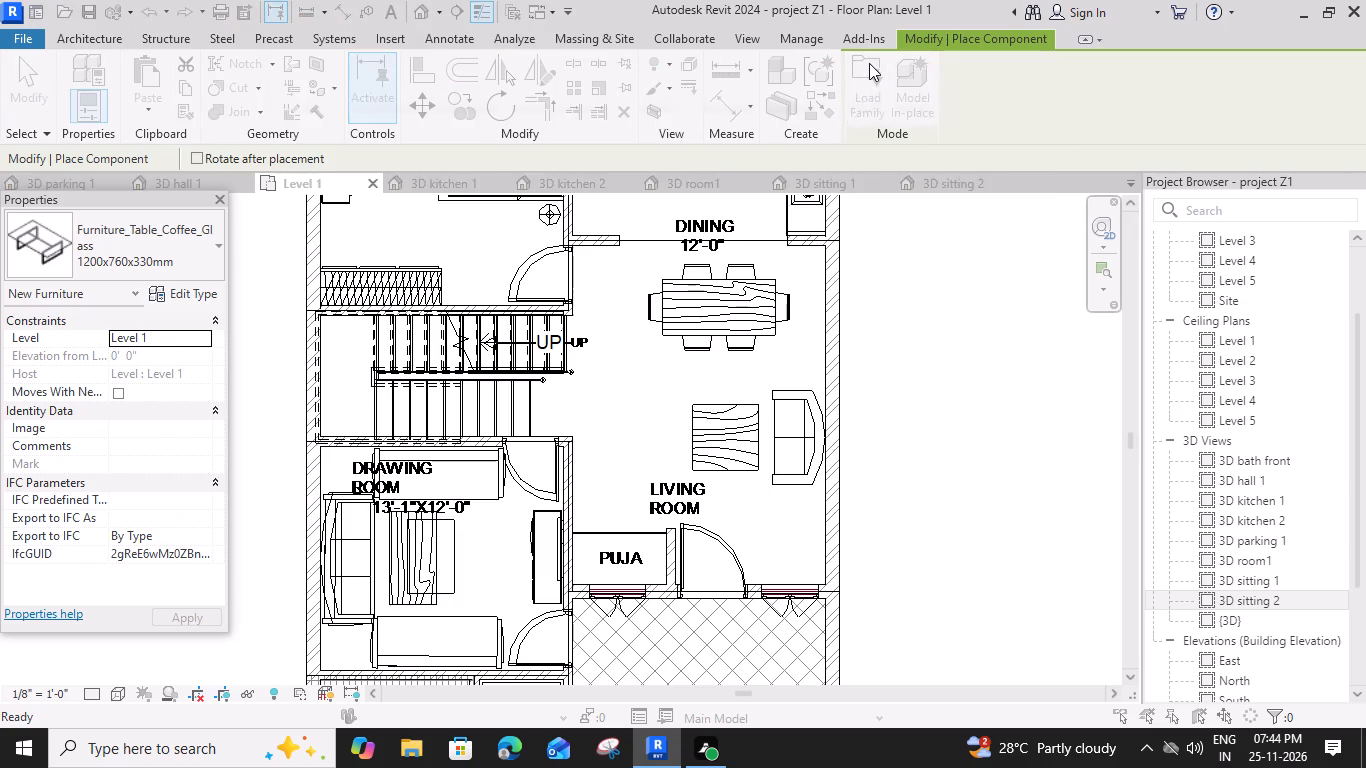
{"action": "left_click", "coordinate": [538, 213]}
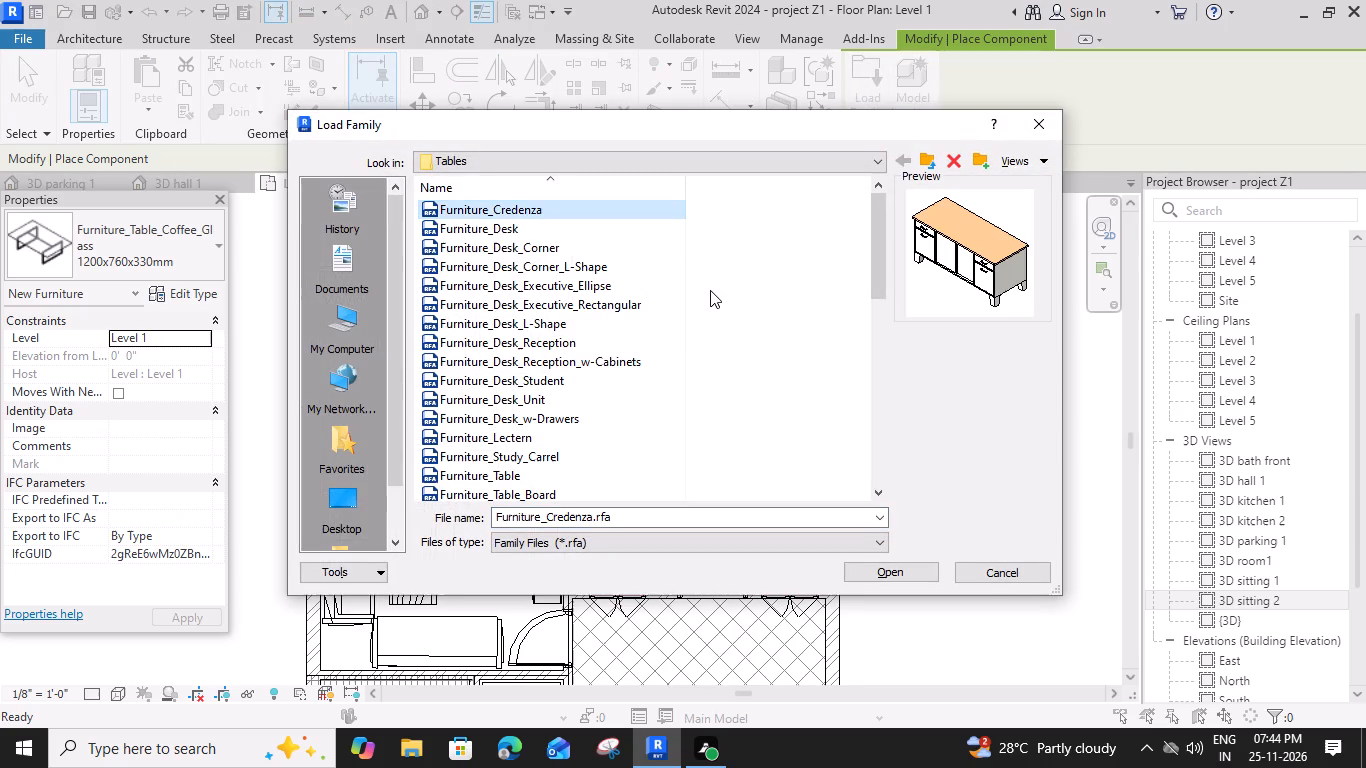
{"action": "key", "text": "Down"}
{"action": "key", "text": "Down"}
{"action": "key", "text": "Down"}
{"action": "key", "text": "Down"}
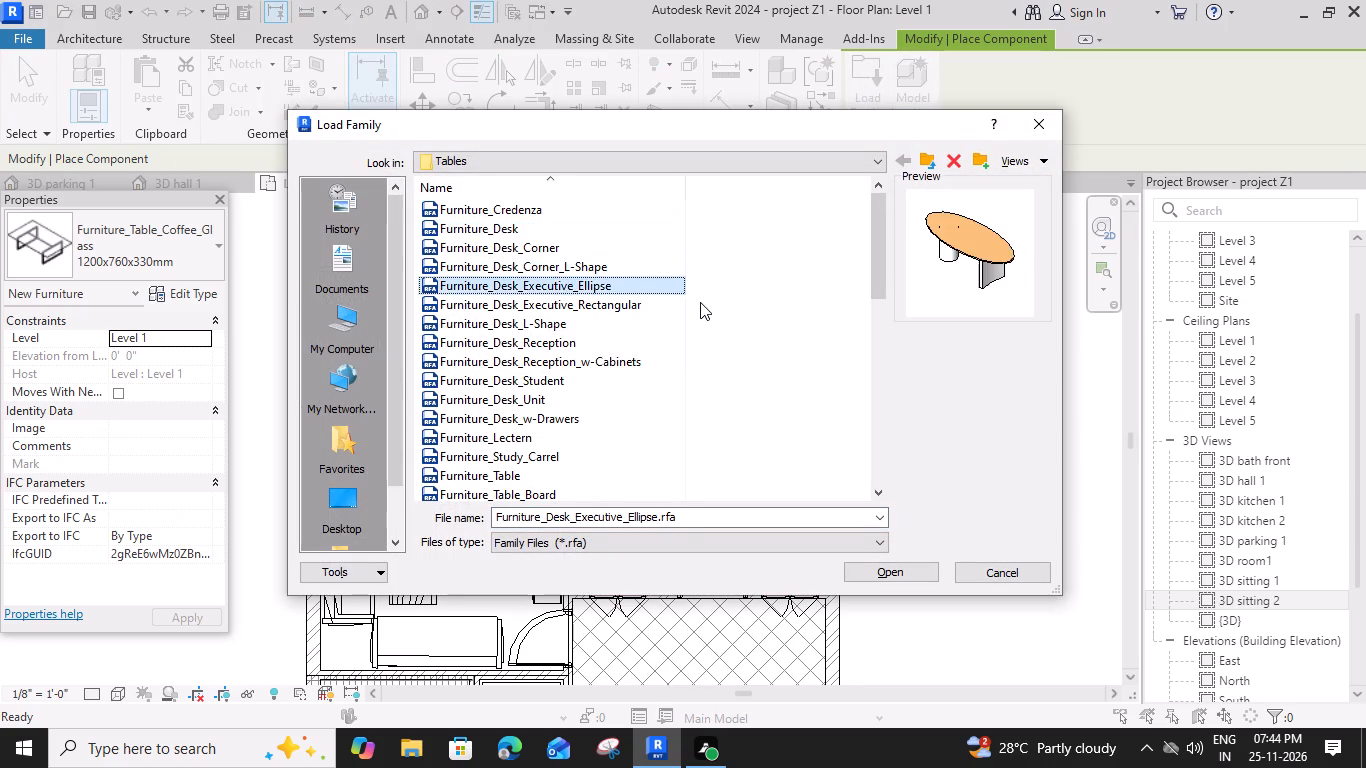
{"action": "key", "text": "Down"}
{"action": "key", "text": "Down"}
{"action": "key", "text": "Down"}
{"action": "key", "text": "Down"}
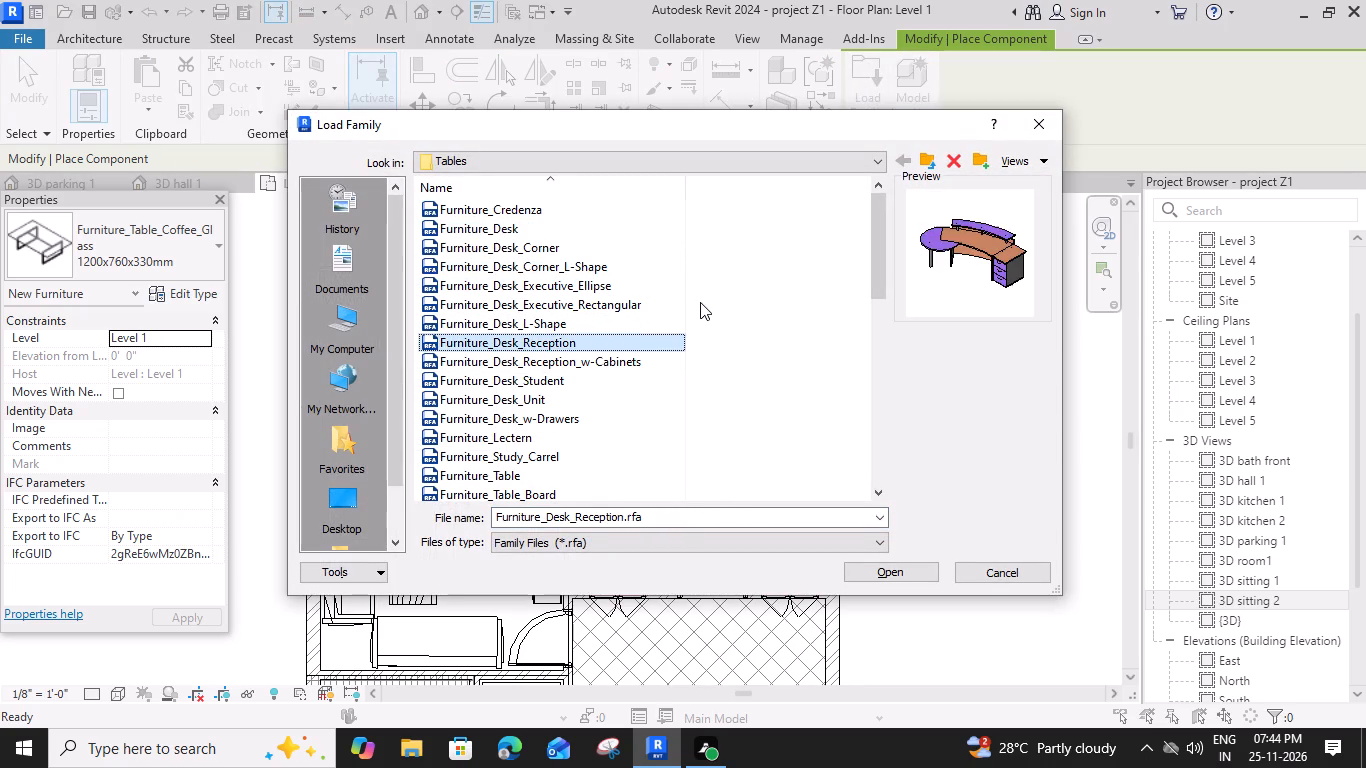
{"action": "key", "text": "Down"}
{"action": "key", "text": "Down"}
{"action": "key", "text": "Down"}
{"action": "key", "text": "Down"}
{"action": "key", "text": "Down"}
{"action": "key", "text": "Down"}
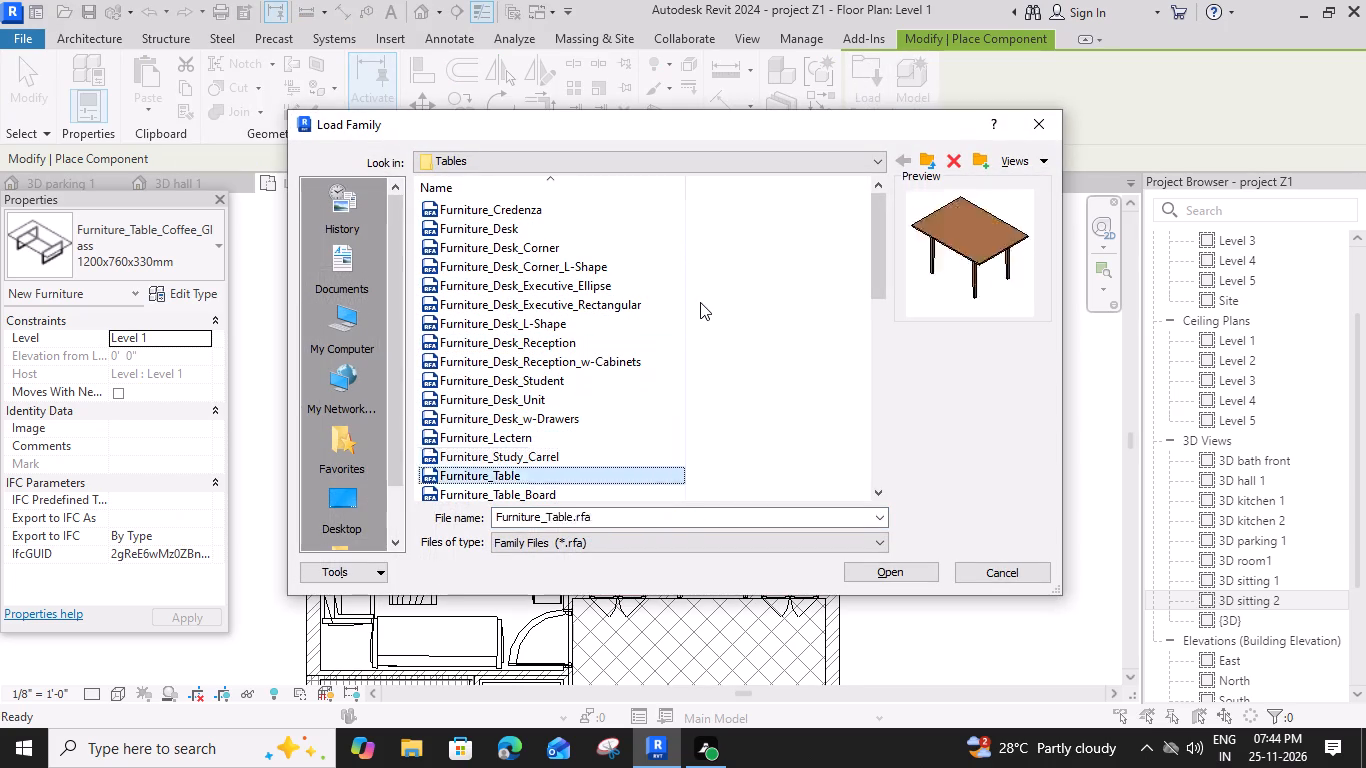
{"action": "key", "text": "Down"}
{"action": "key", "text": "Down"}
{"action": "key", "text": "Down"}
{"action": "key", "text": "Down"}
{"action": "key", "text": "Down"}
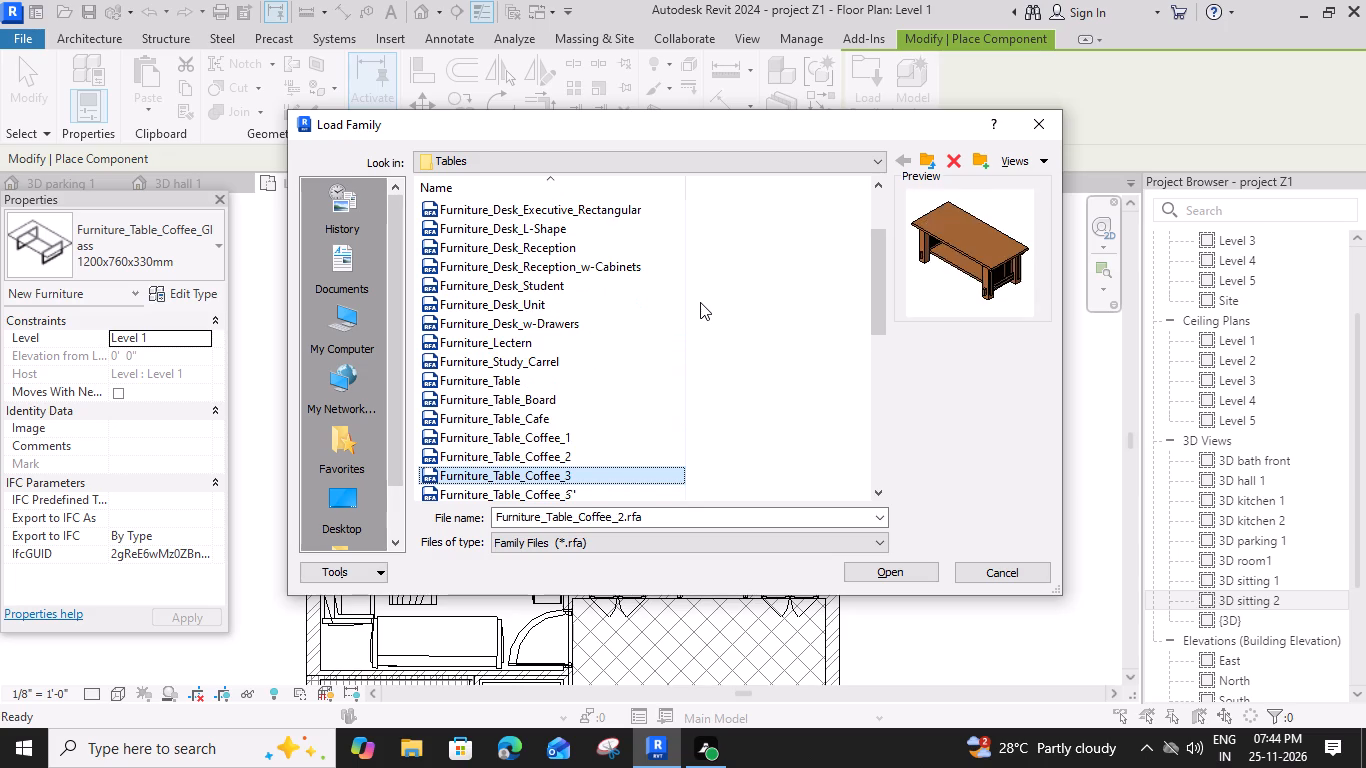
{"action": "key", "text": "Down"}
{"action": "key", "text": "Down"}
{"action": "key", "text": "Down"}
{"action": "key", "text": "Down"}
{"action": "key", "text": "Down"}
{"action": "key", "text": "Down"}
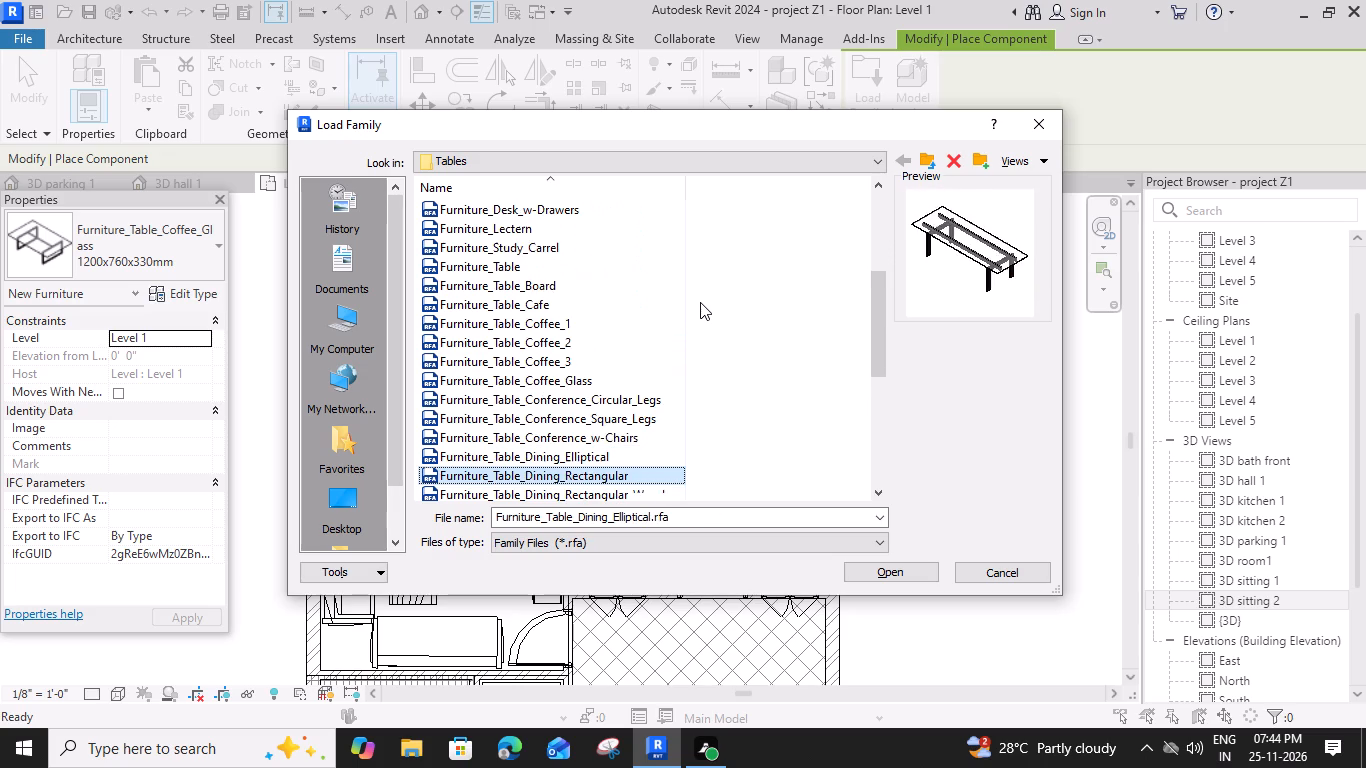
{"action": "key", "text": "Down"}
{"action": "key", "text": "Down"}
{"action": "key", "text": "Down"}
{"action": "key", "text": "Down"}
{"action": "key", "text": "Up"}
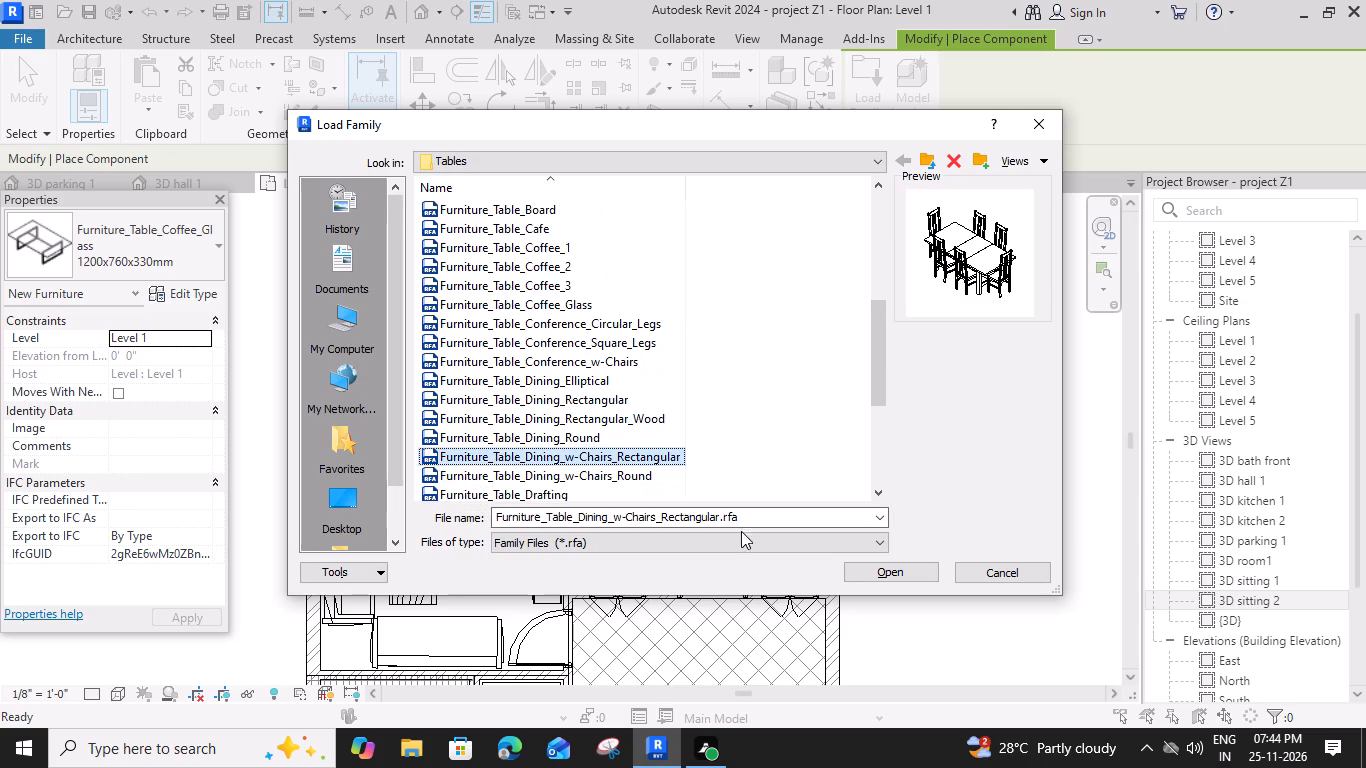
{"action": "left_click", "coordinate": [855, 569]}
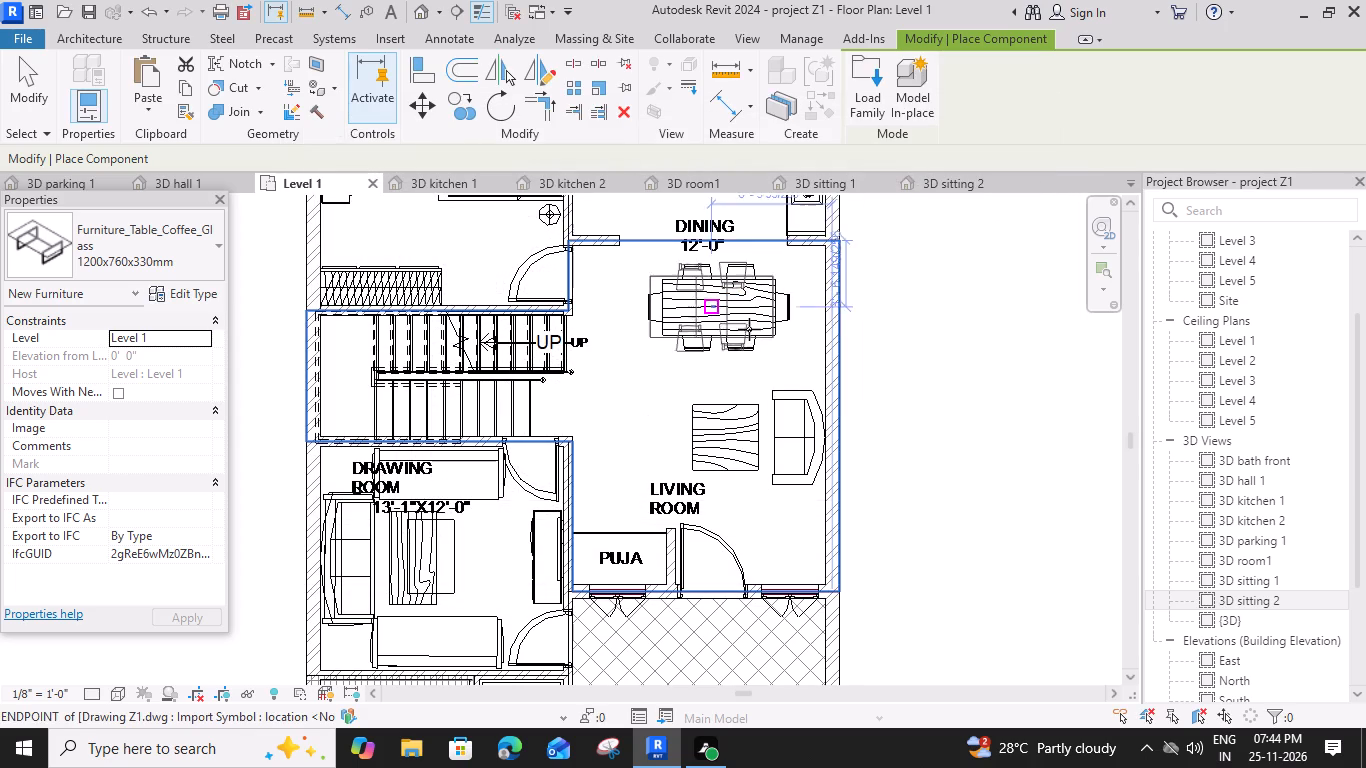
Place the 2000x1000x750mm_w-4_Seats dining table over the centre of the table drawn in the dining area's imported plan.
{"action": "scroll", "coordinate": [736, 317], "scroll_direction": "up", "scroll_amount": 3}
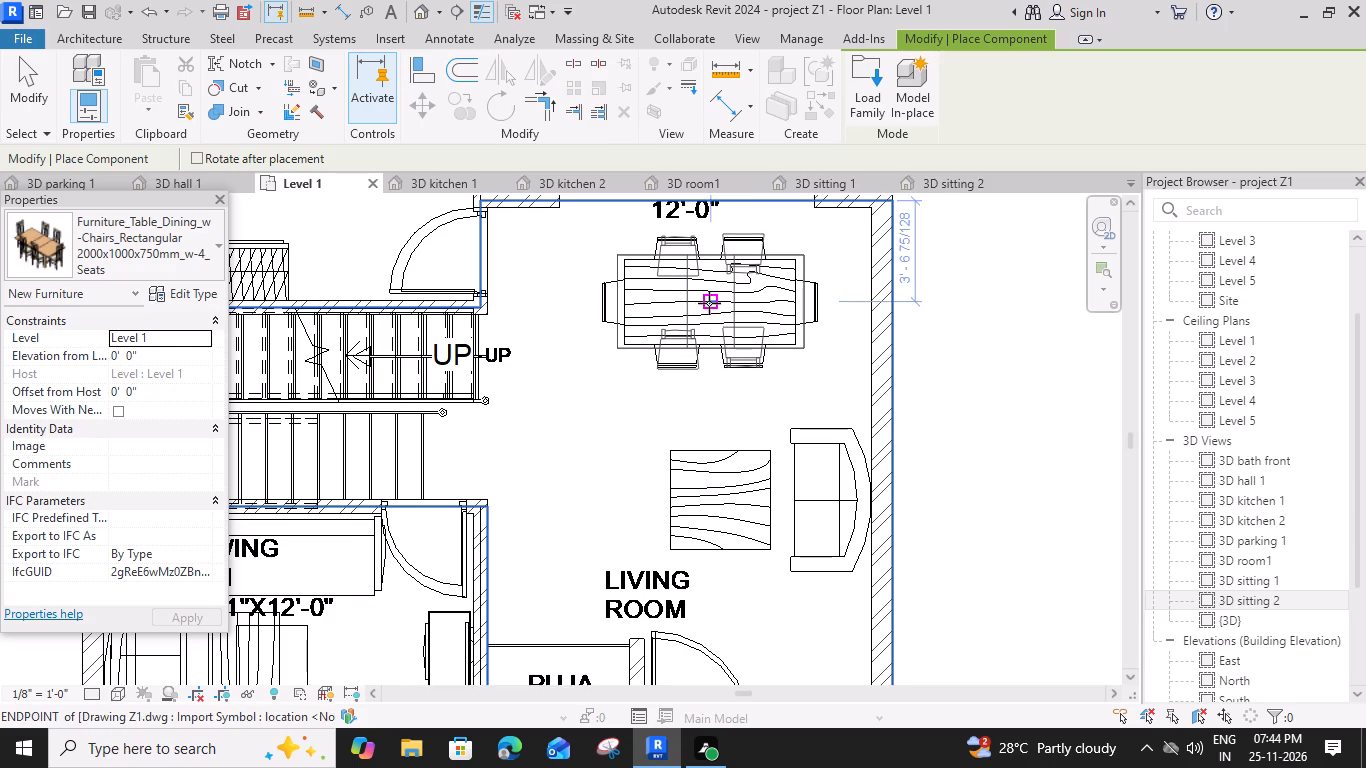
{"action": "left_click", "coordinate": [709, 303]}
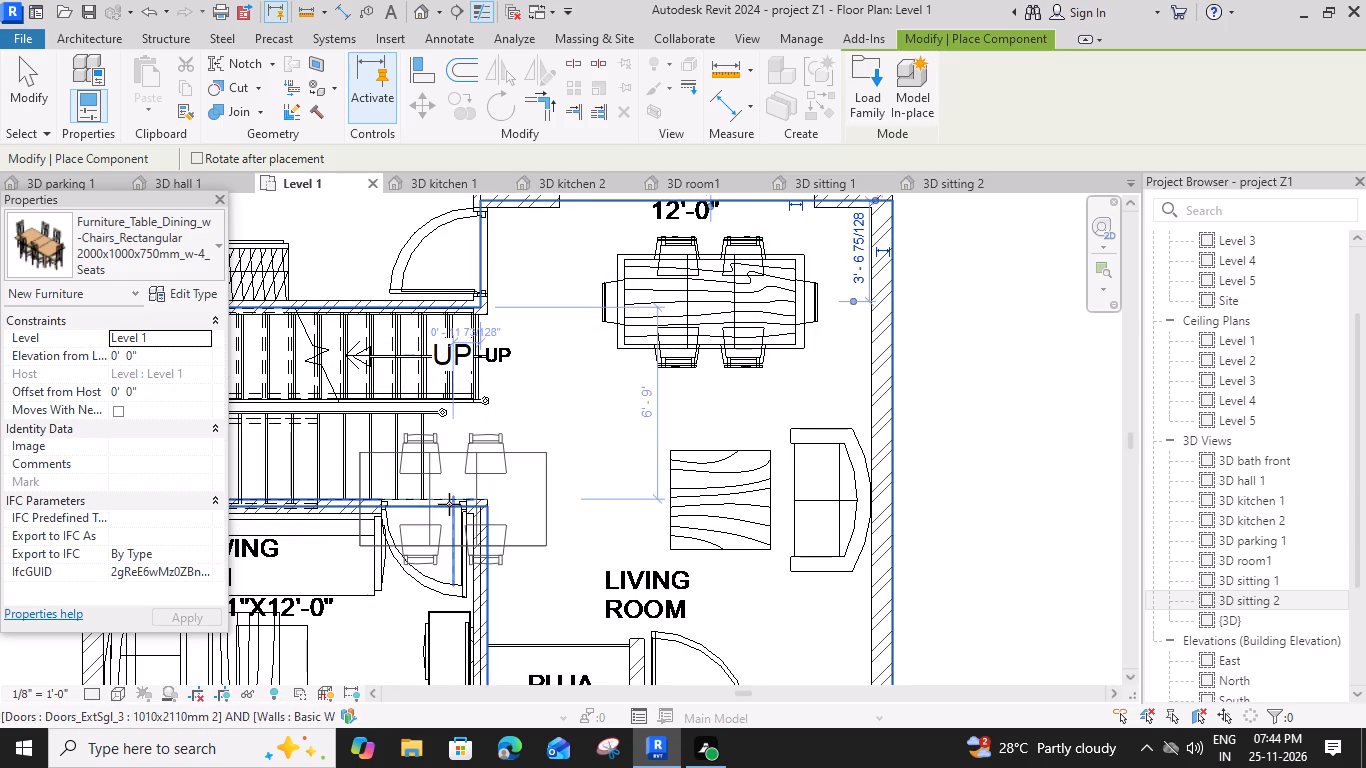
Create a camera view from the dining room corner near the bedroom door, aimed at the puja area's window.
{"action": "key", "text": "Escape"}
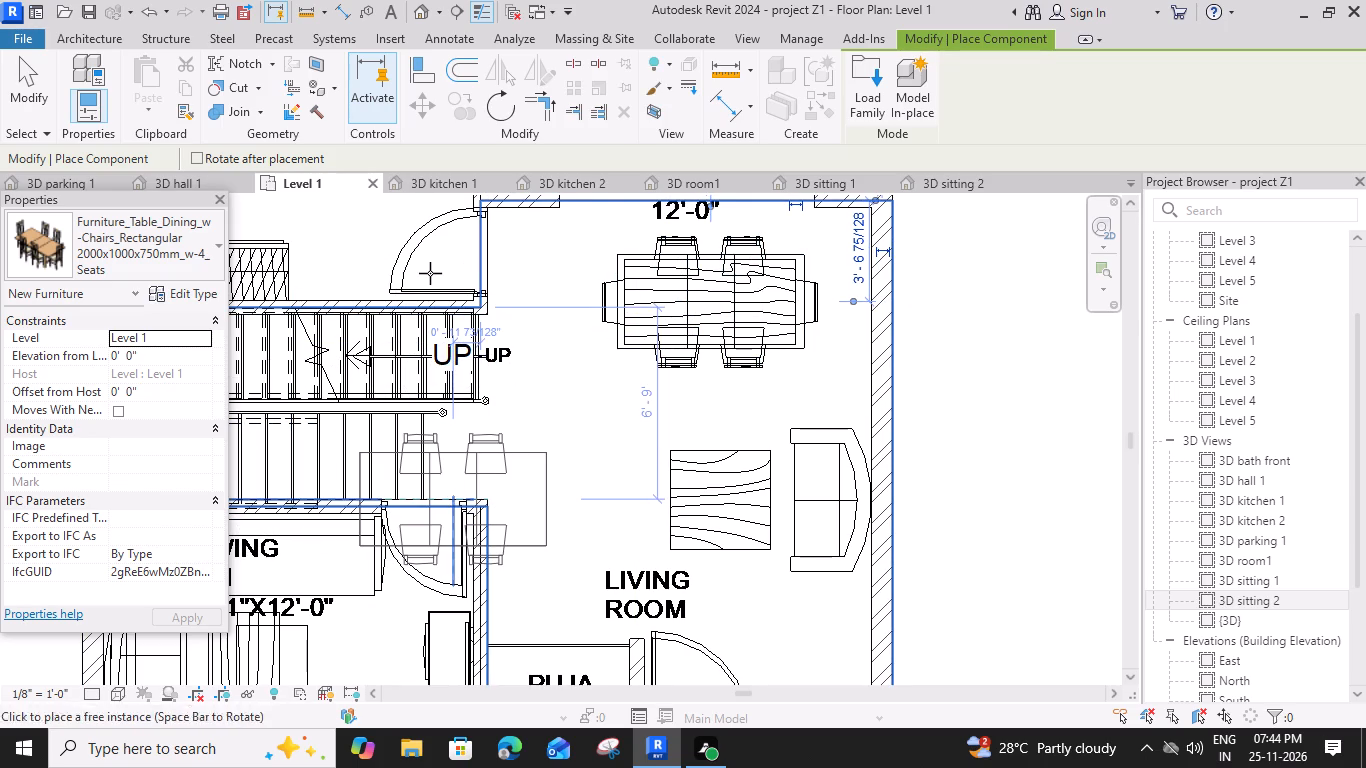
{"action": "key", "text": "Escape"}
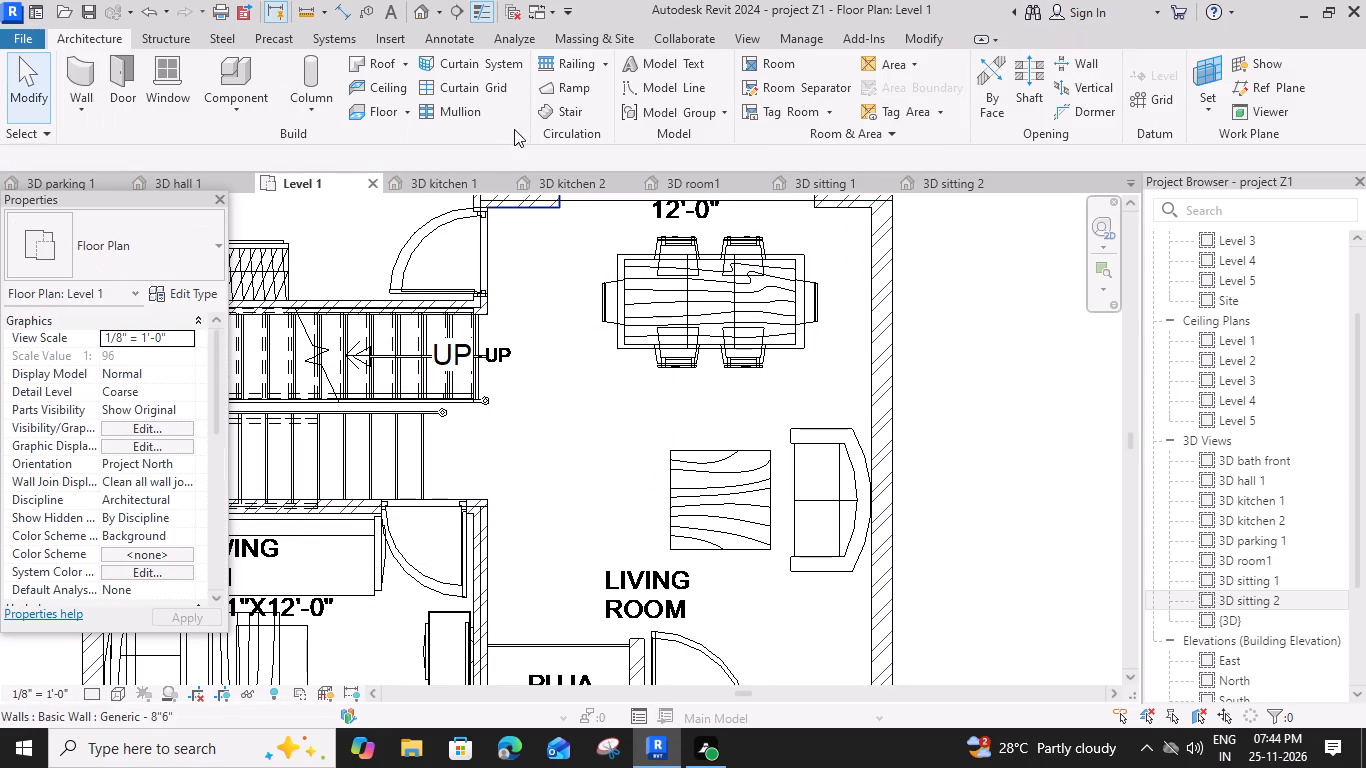
{"action": "scroll", "coordinate": [415, 272], "scroll_direction": "down", "scroll_amount": 1}
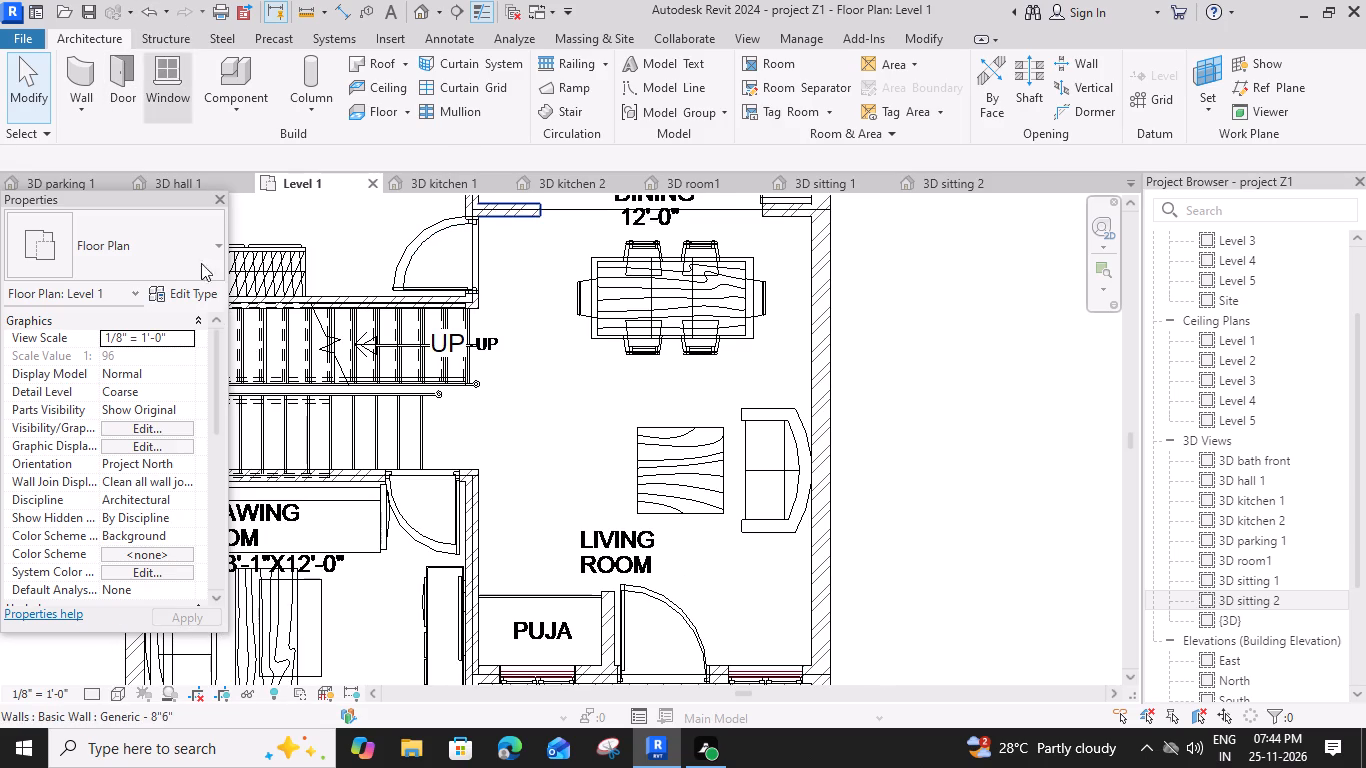
{"action": "scroll", "coordinate": [598, 415], "scroll_direction": "down", "scroll_amount": 1}
{"action": "scroll", "coordinate": [517, 428], "scroll_direction": "down", "scroll_amount": 1}
{"action": "middle_click_drag", "start_coordinate": [517, 428], "coordinate": [599, 351]}
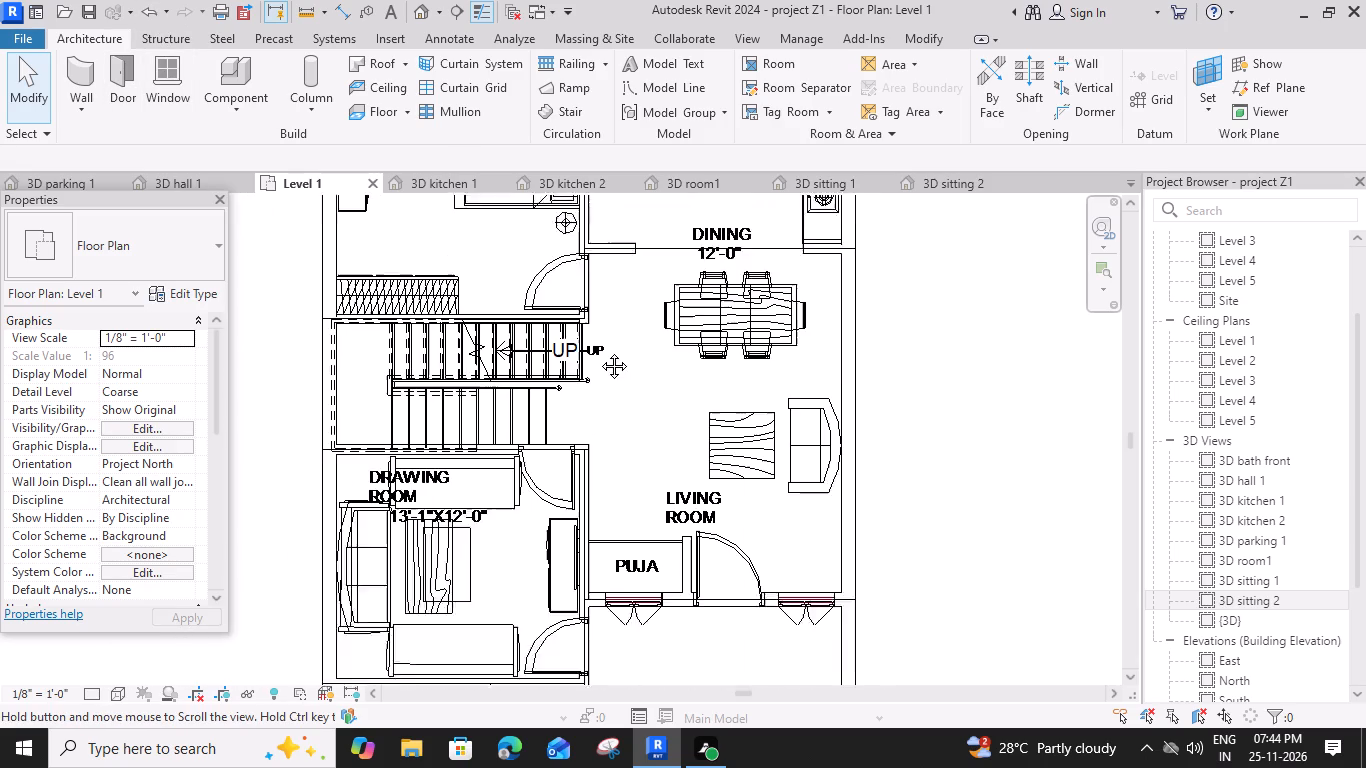
{"action": "middle_click_drag", "start_coordinate": [599, 351], "coordinate": [599, 320]}
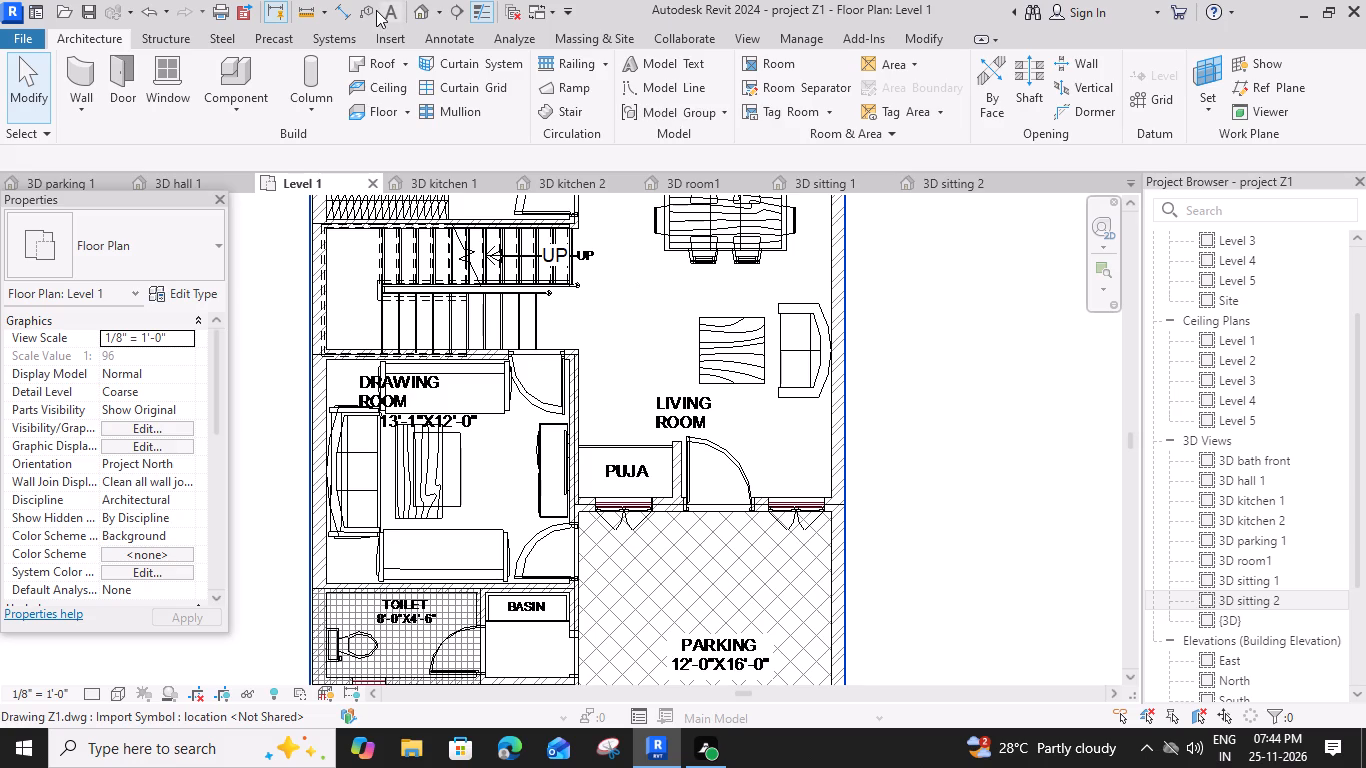
{"action": "left_click", "coordinate": [436, 14]}
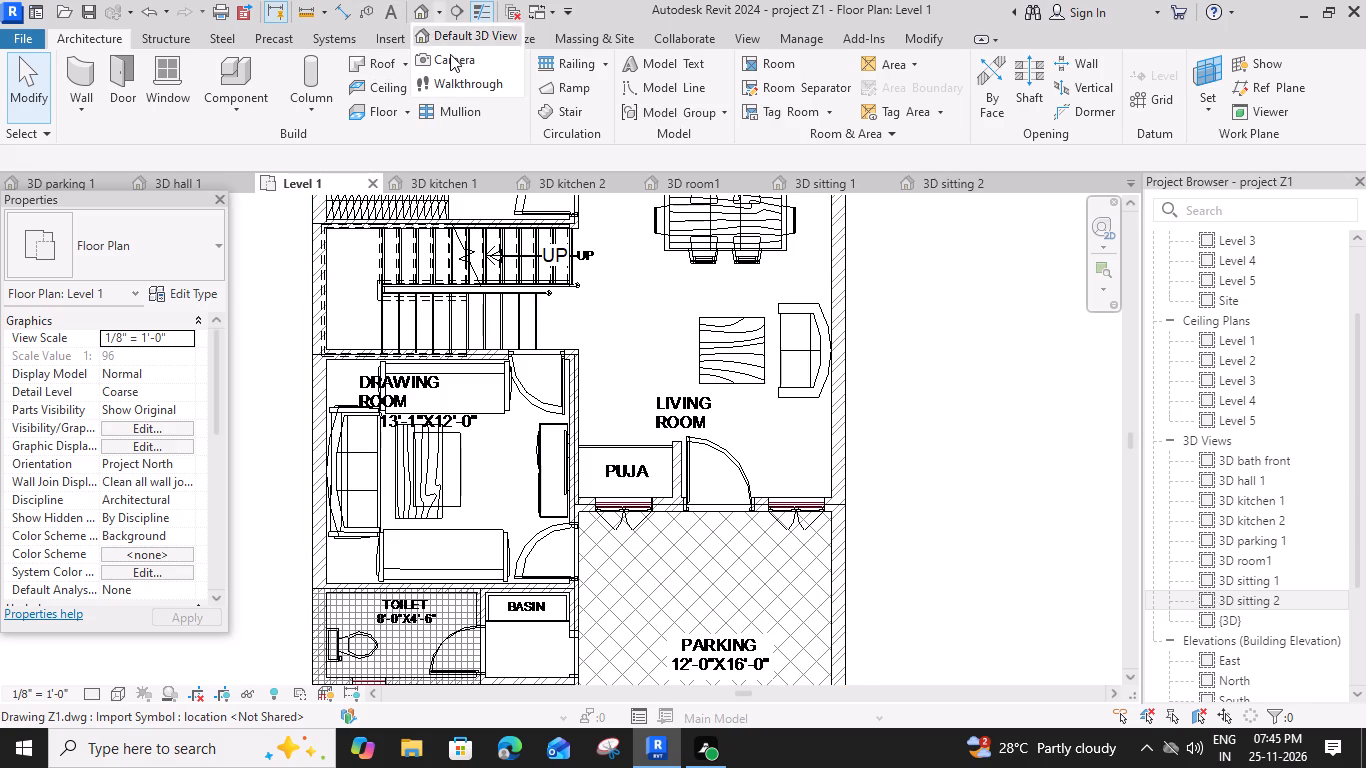
{"action": "left_click", "coordinate": [451, 56]}
{"action": "middle_click_drag", "start_coordinate": [615, 238], "coordinate": [616, 239]}
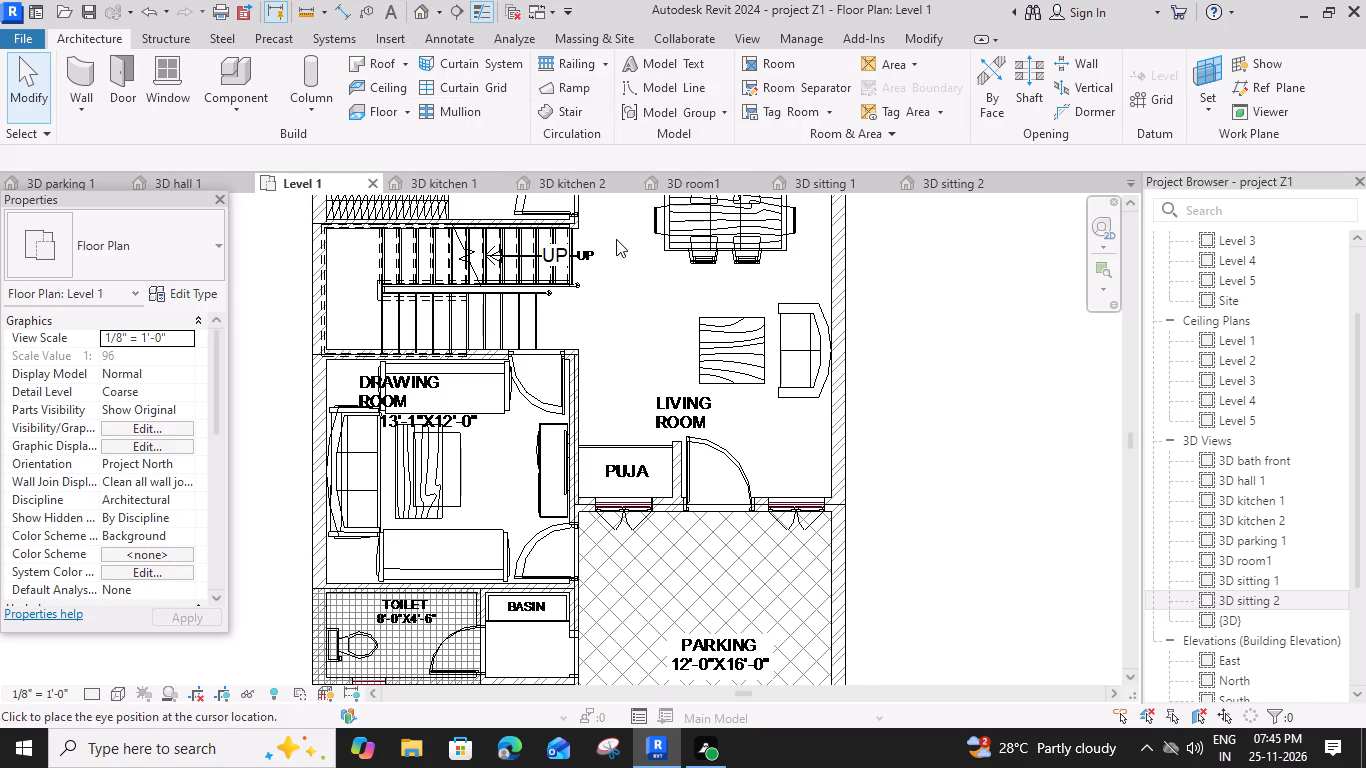
{"action": "middle_click_drag", "start_coordinate": [616, 239], "coordinate": [607, 328]}
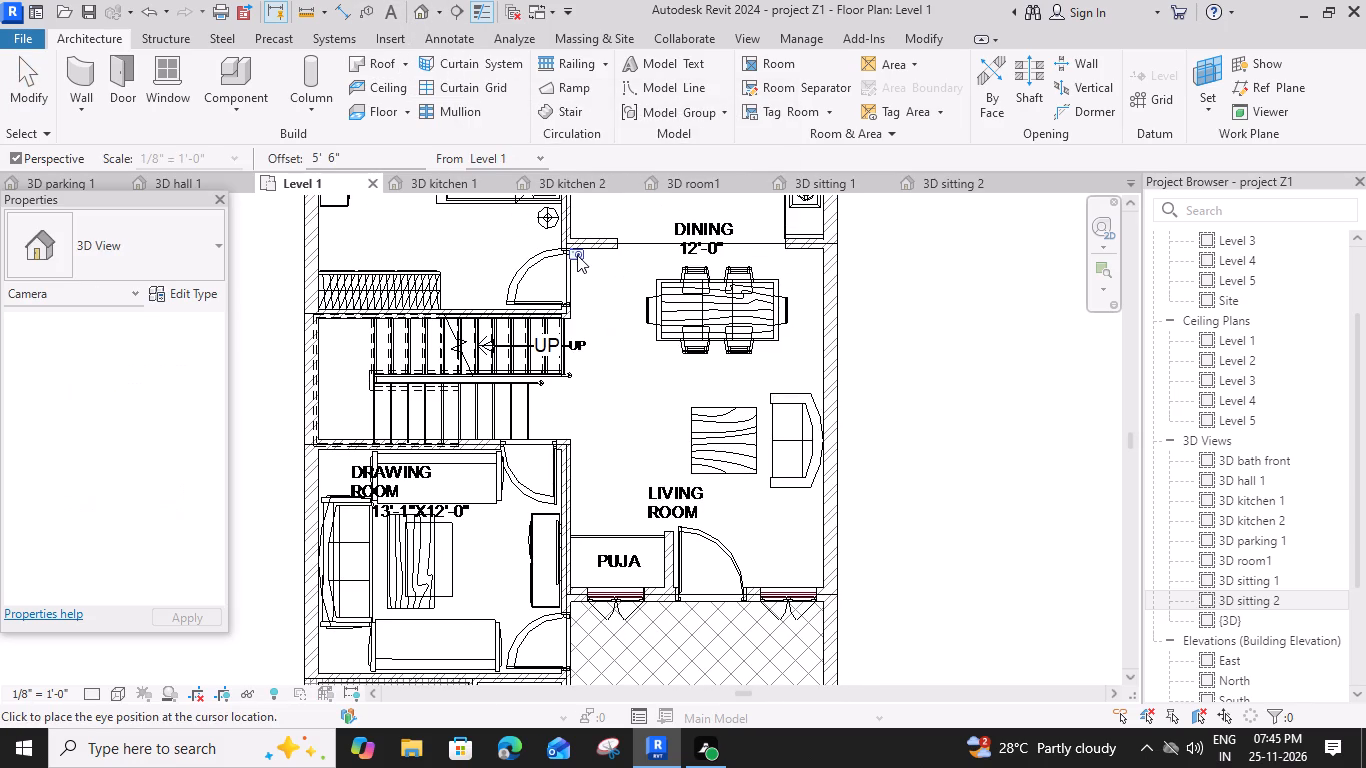
{"action": "left_click", "coordinate": [577, 255]}
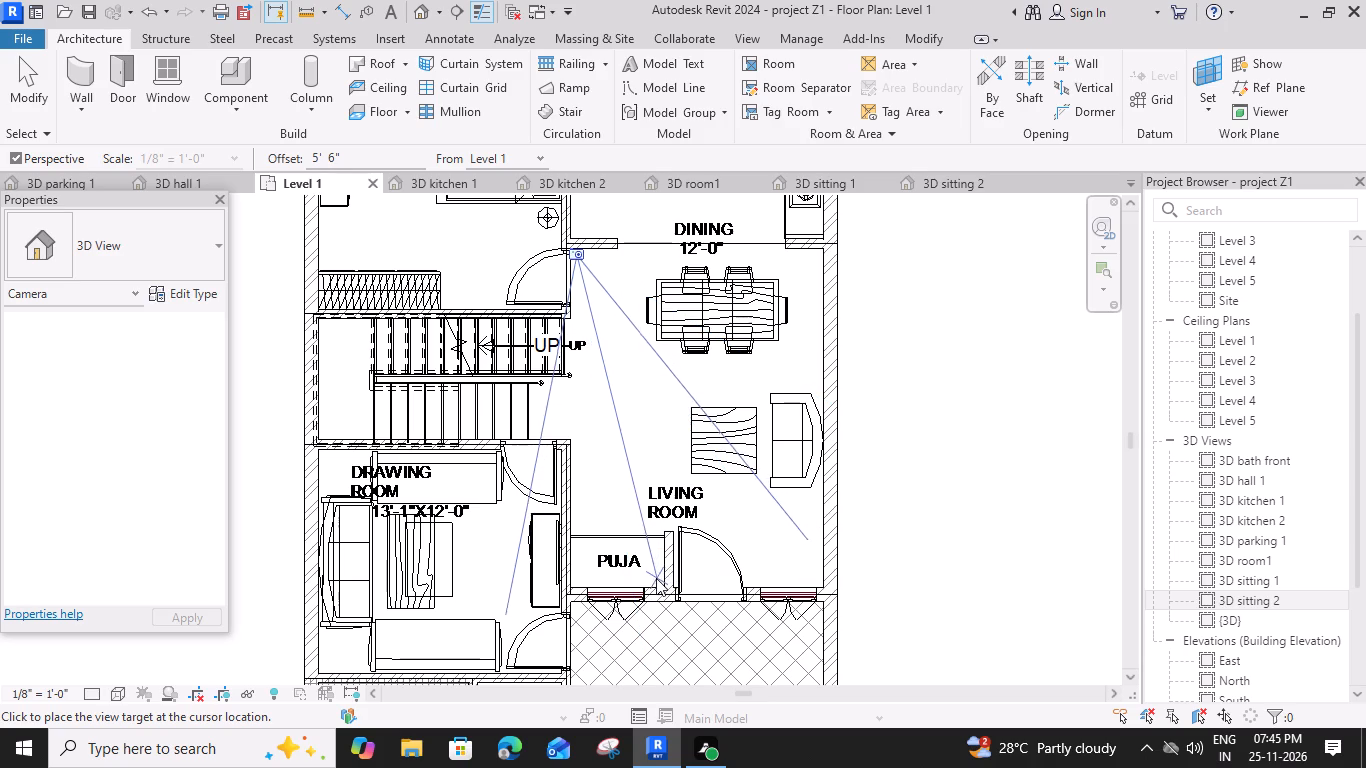
{"action": "left_click", "coordinate": [629, 578]}
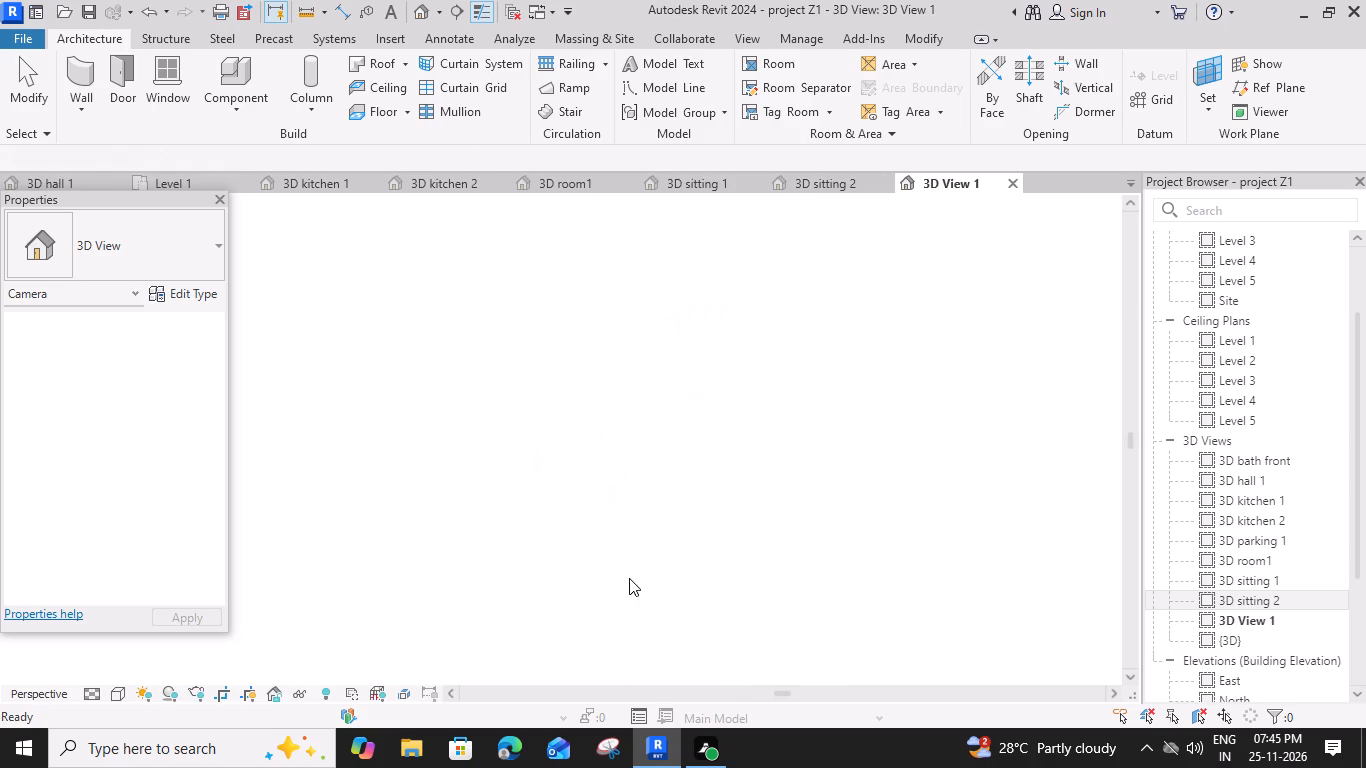
{"action": "scroll", "coordinate": [555, 512], "scroll_direction": "down", "scroll_amount": 2}
{"action": "middle_click_drag", "start_coordinate": [464, 465], "coordinate": [575, 393]}
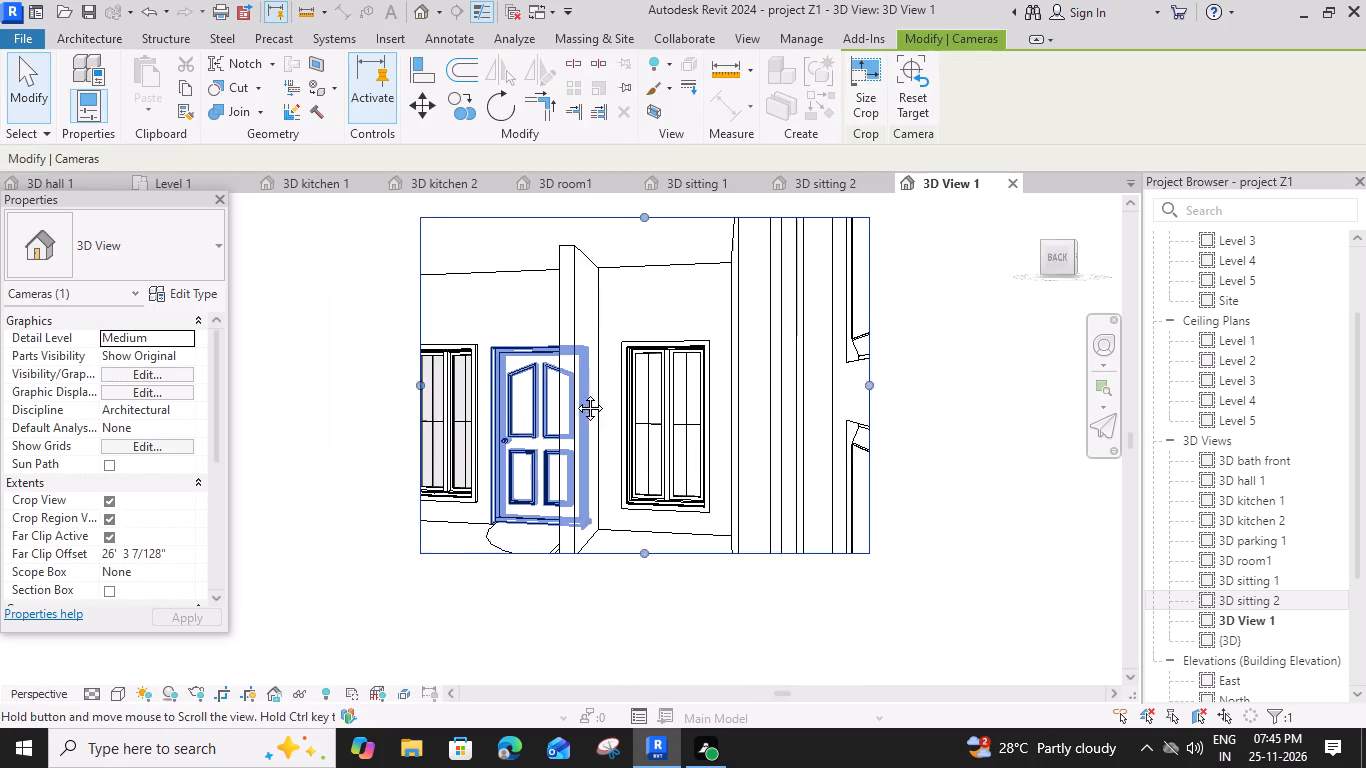
{"action": "middle_click_drag", "start_coordinate": [575, 393], "coordinate": [590, 397]}
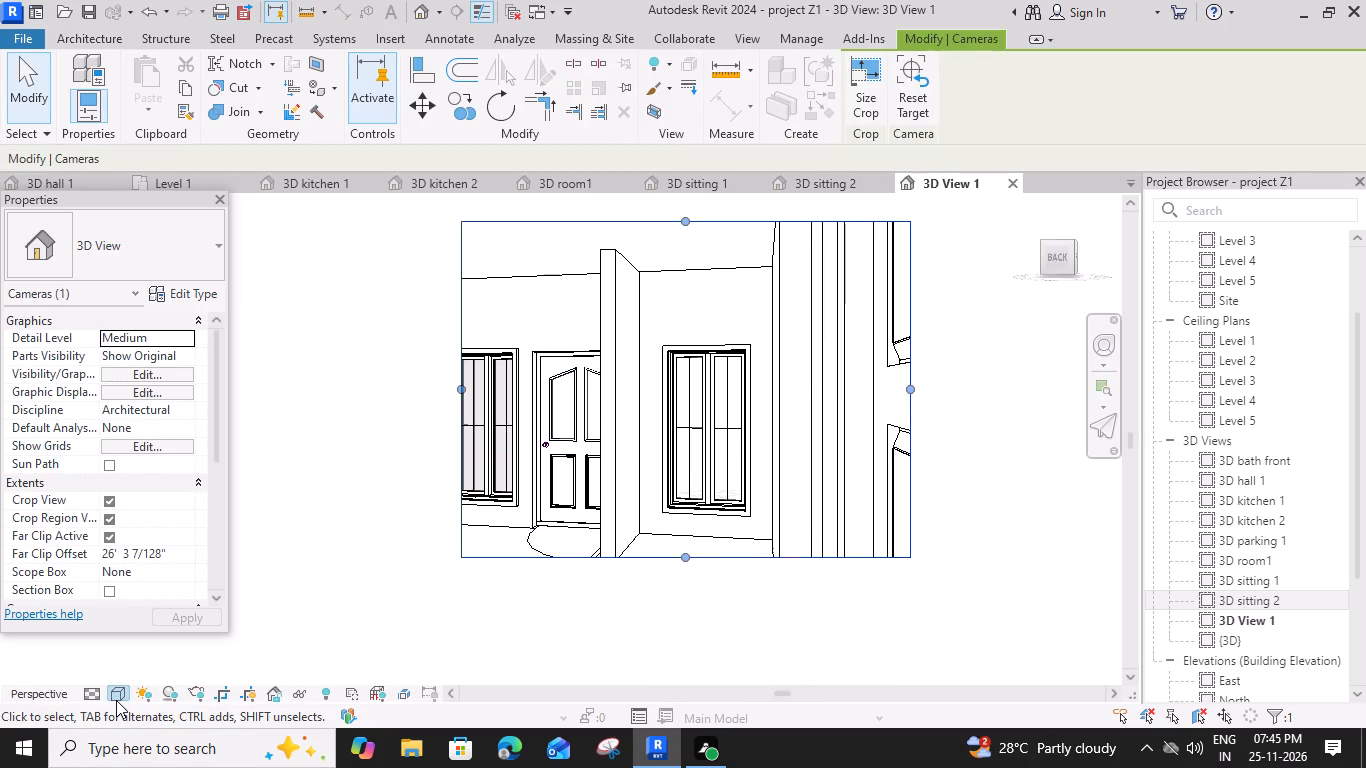
Set the new camera view's visual style to Realistic.
{"action": "left_click", "coordinate": [116, 700]}
{"action": "left_click", "coordinate": [164, 677]}
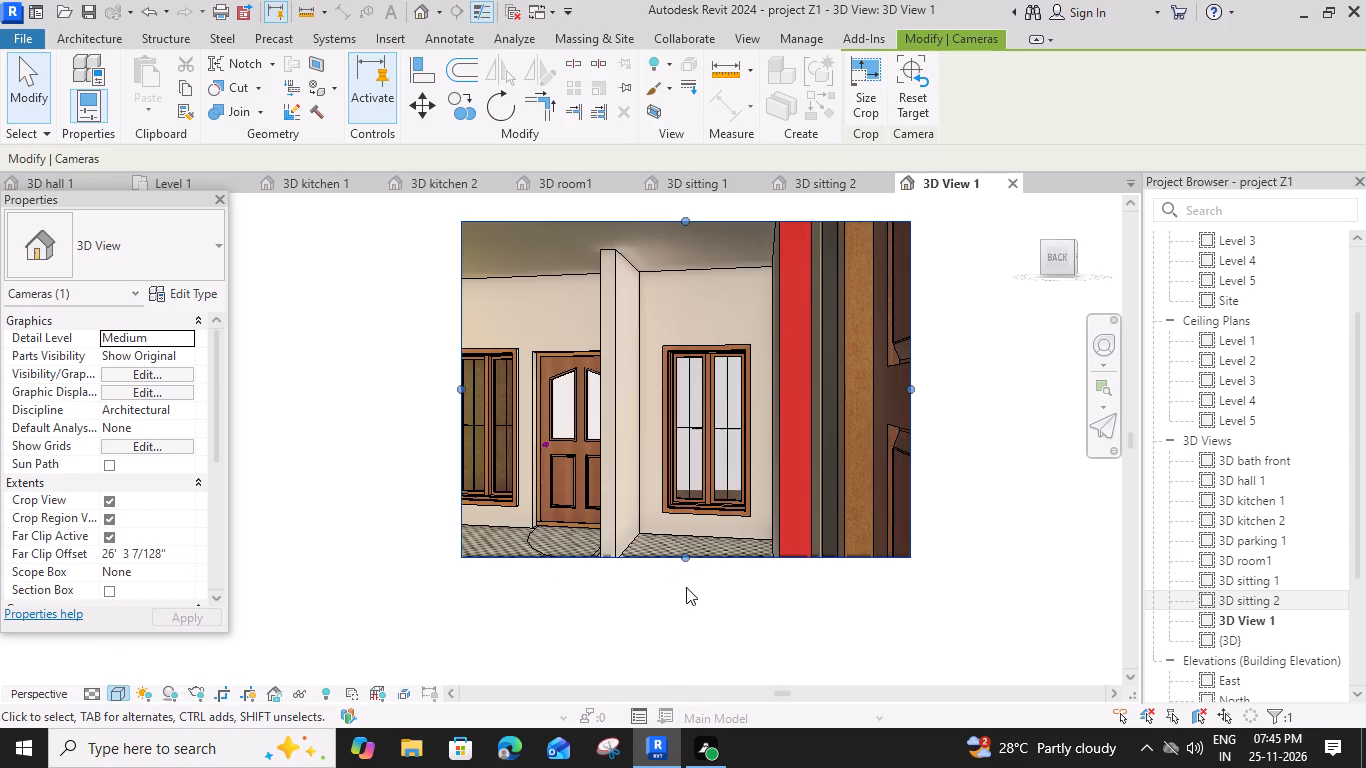
Narrow the camera view's crop region on the side showing the red and dark brown strips.
{"action": "scroll", "coordinate": [746, 424], "scroll_direction": "up", "scroll_amount": 2}
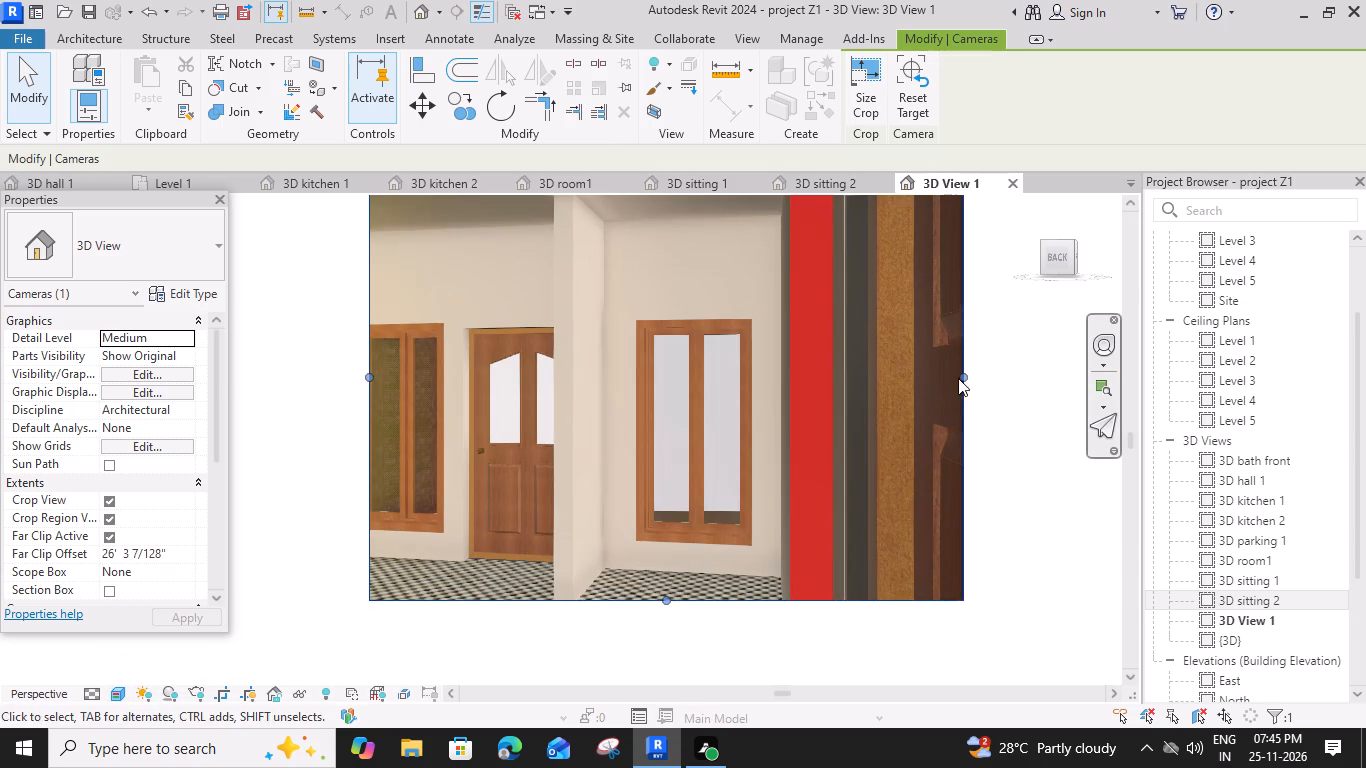
{"action": "left_click_drag", "start_coordinate": [965, 379], "coordinate": [895, 382]}
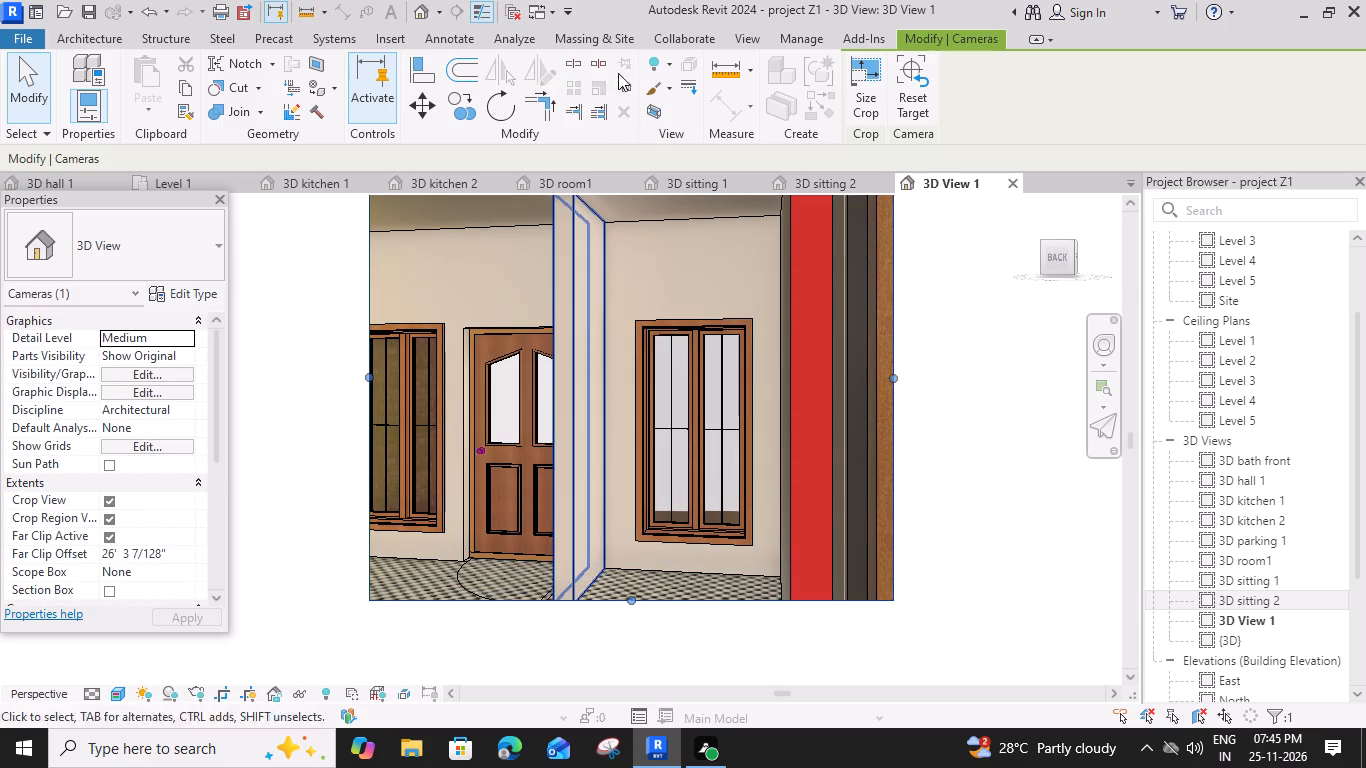
Start an in-place model in the Generic Models category, named pooja 1.
{"action": "left_click", "coordinate": [83, 40]}
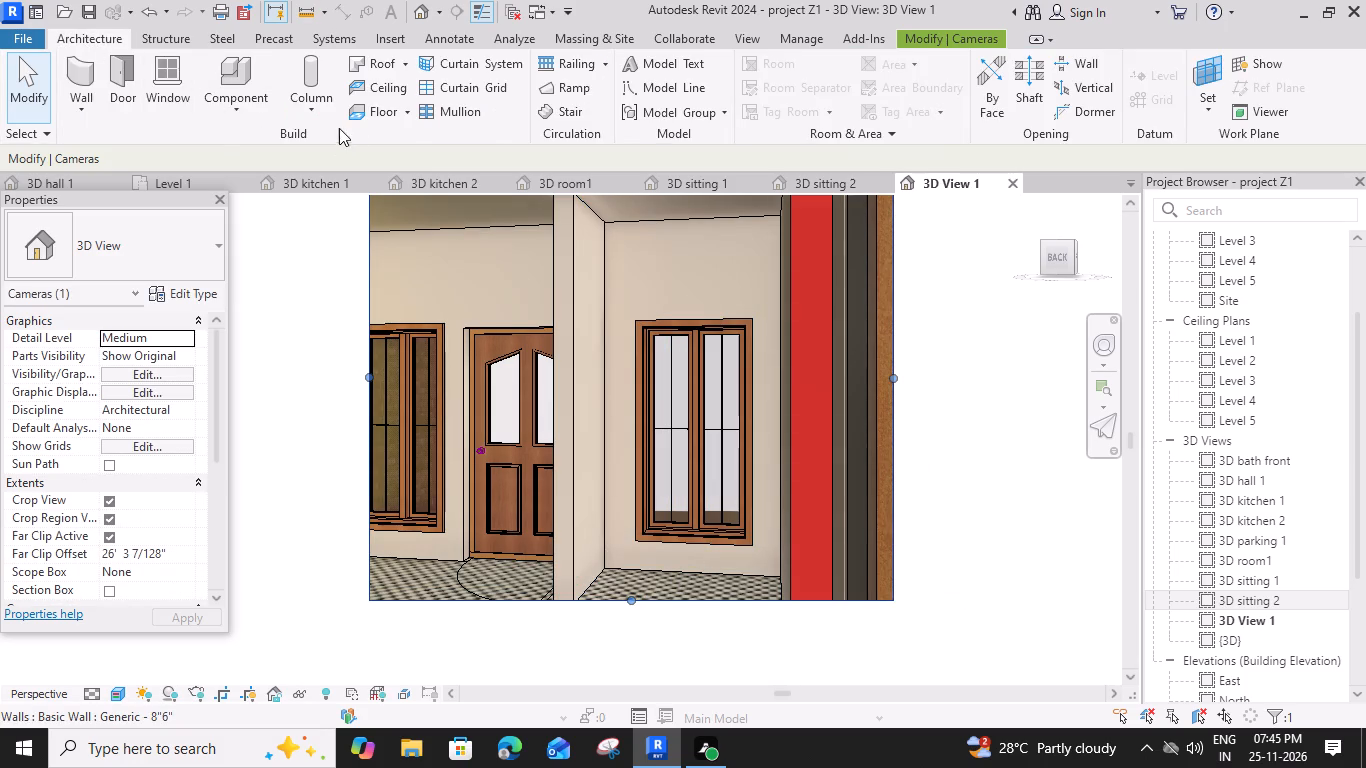
{"action": "left_click", "coordinate": [231, 118]}
{"action": "left_click", "coordinate": [274, 186]}
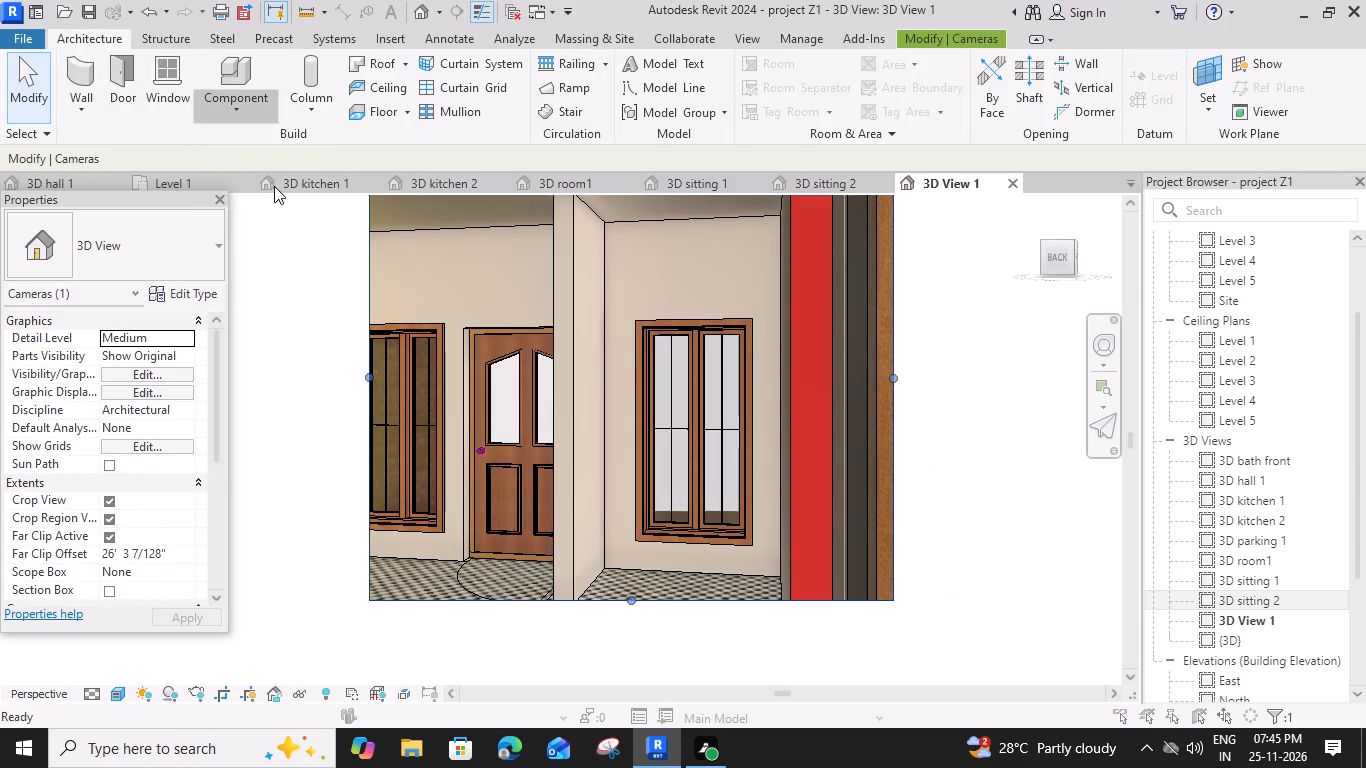
{"action": "scroll", "coordinate": [782, 340], "scroll_direction": "down", "scroll_amount": 3}
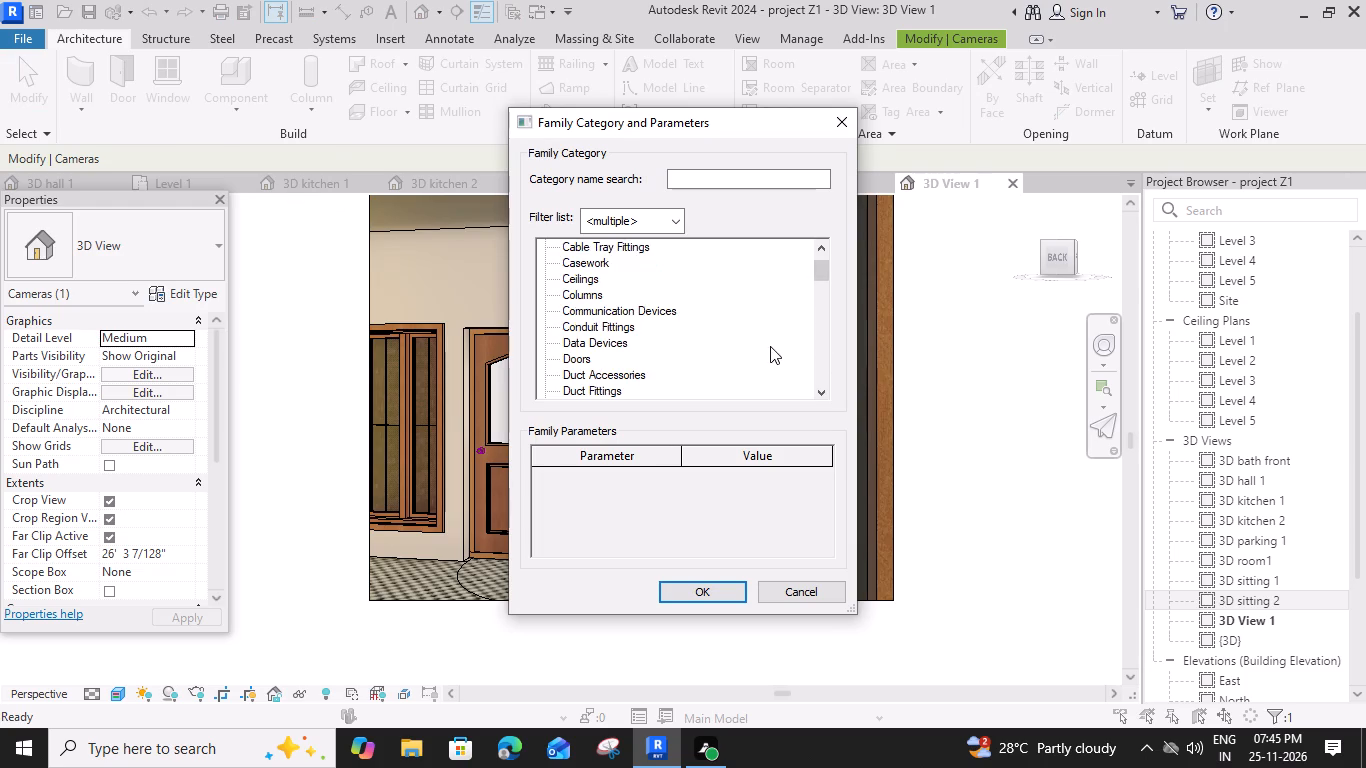
{"action": "scroll", "coordinate": [768, 349], "scroll_direction": "down", "scroll_amount": 9}
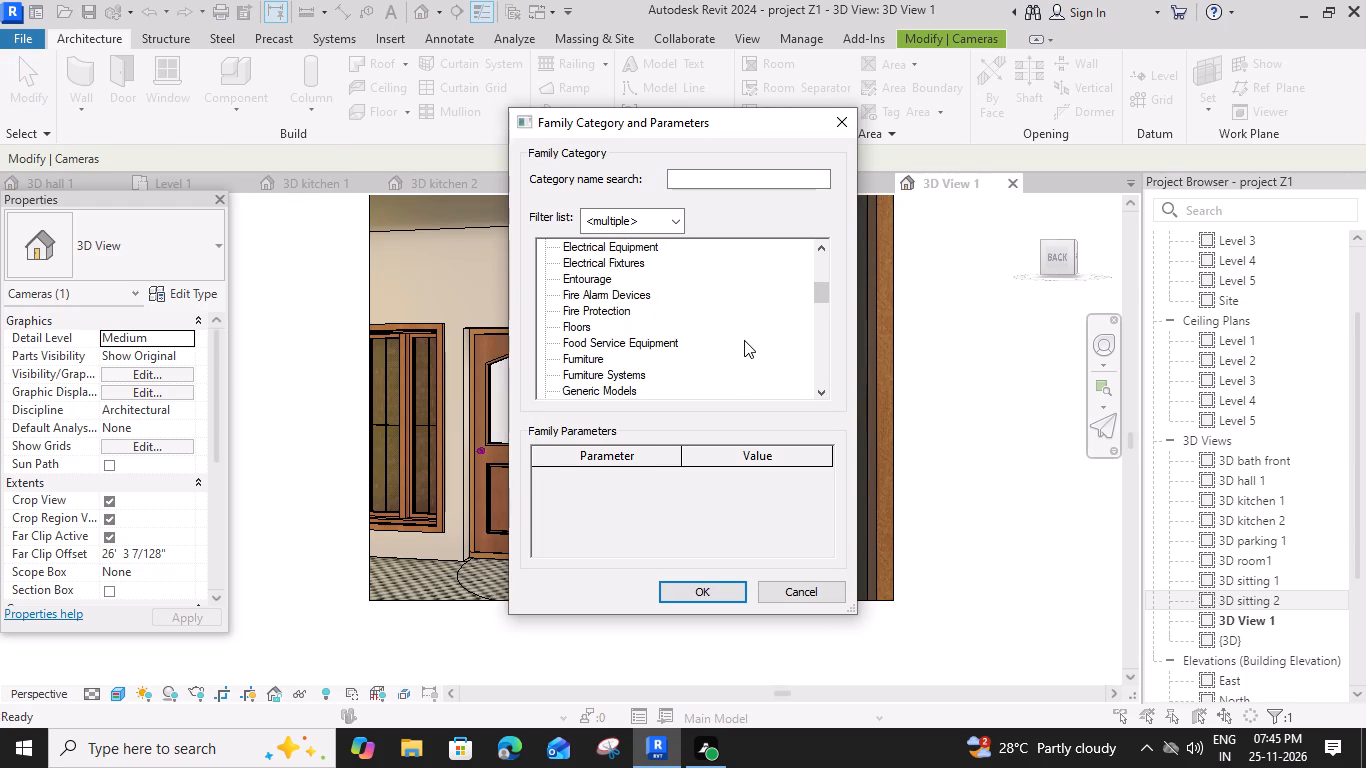
{"action": "scroll", "coordinate": [744, 342], "scroll_direction": "down", "scroll_amount": 1}
{"action": "left_click", "coordinate": [615, 376]}
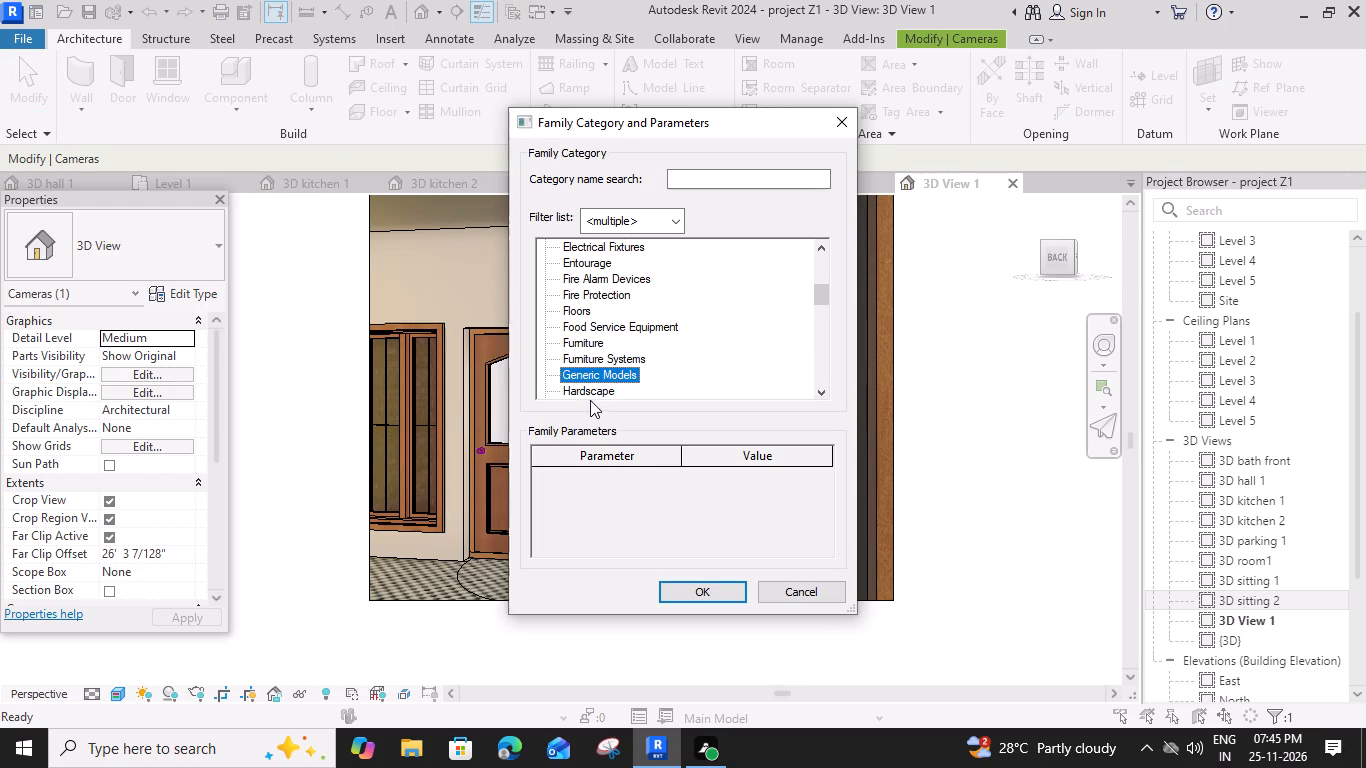
{"action": "left_click", "coordinate": [723, 594]}
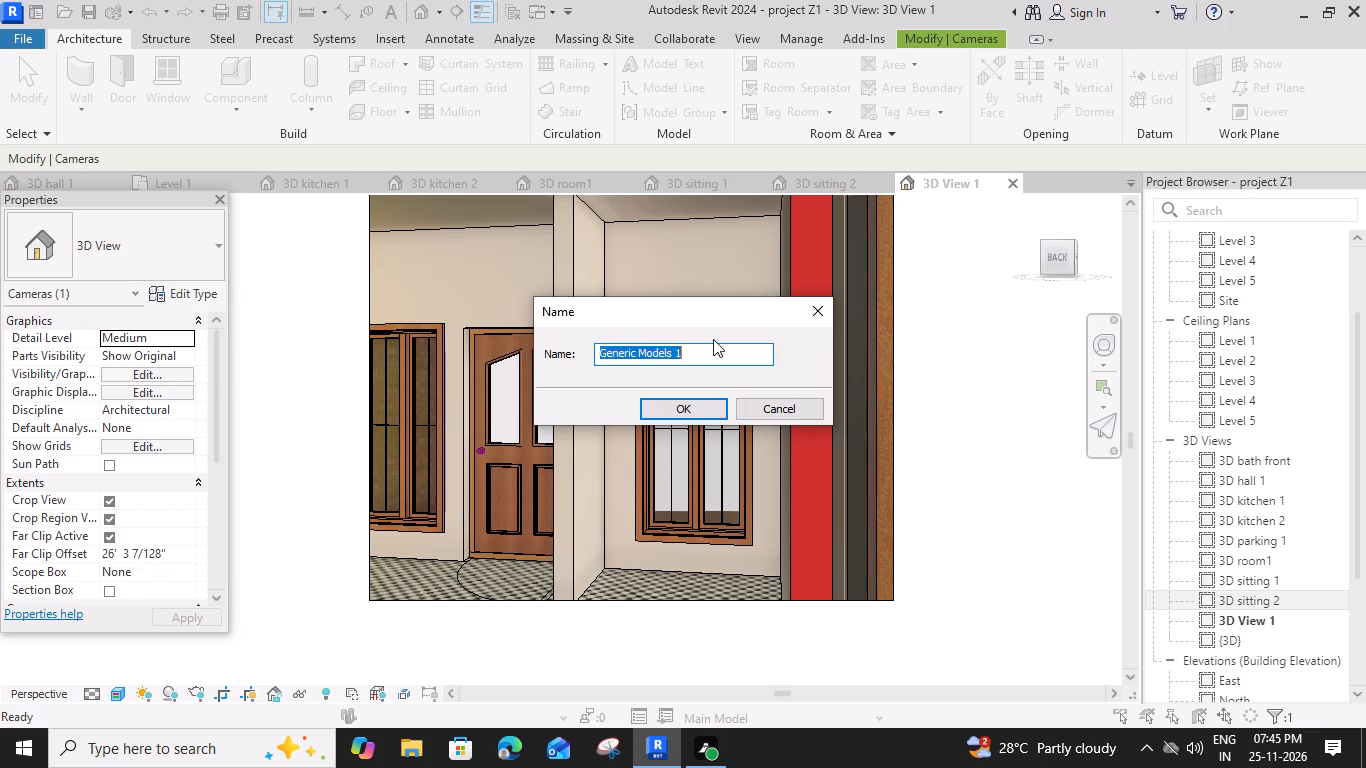
{"action": "type", "text": "po"}
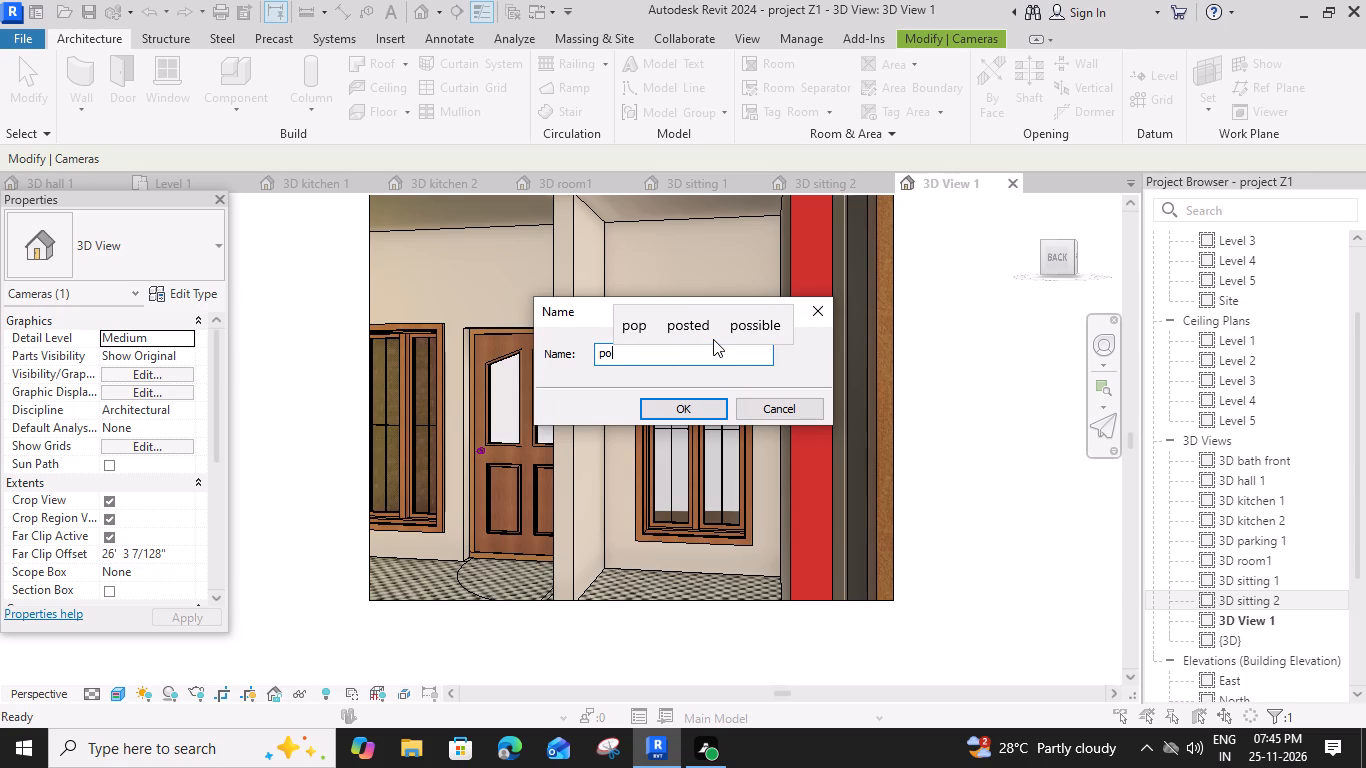
{"action": "key", "text": "BackSpace"}
{"action": "type", "text": "ooja"}
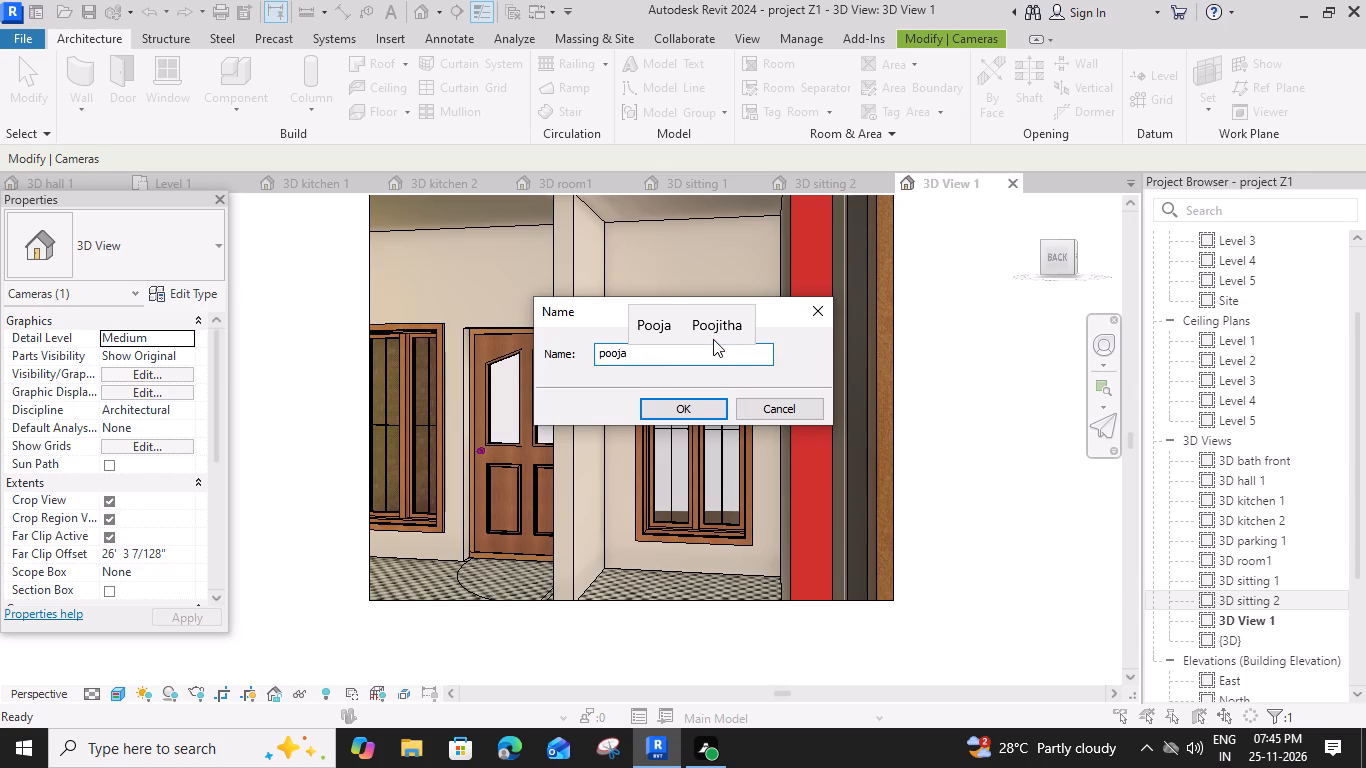
{"action": "key", "text": "space"}
{"action": "type", "text": "1"}
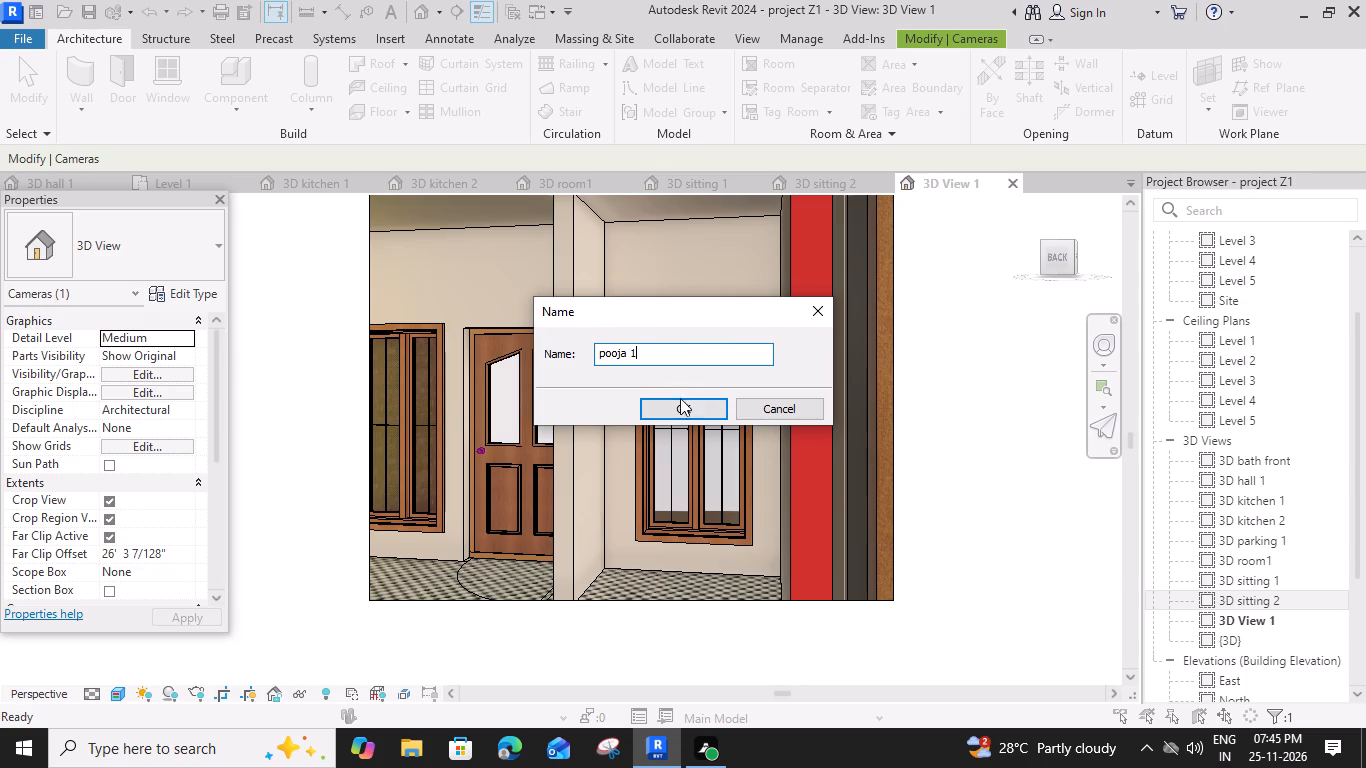
{"action": "left_click", "coordinate": [681, 418]}
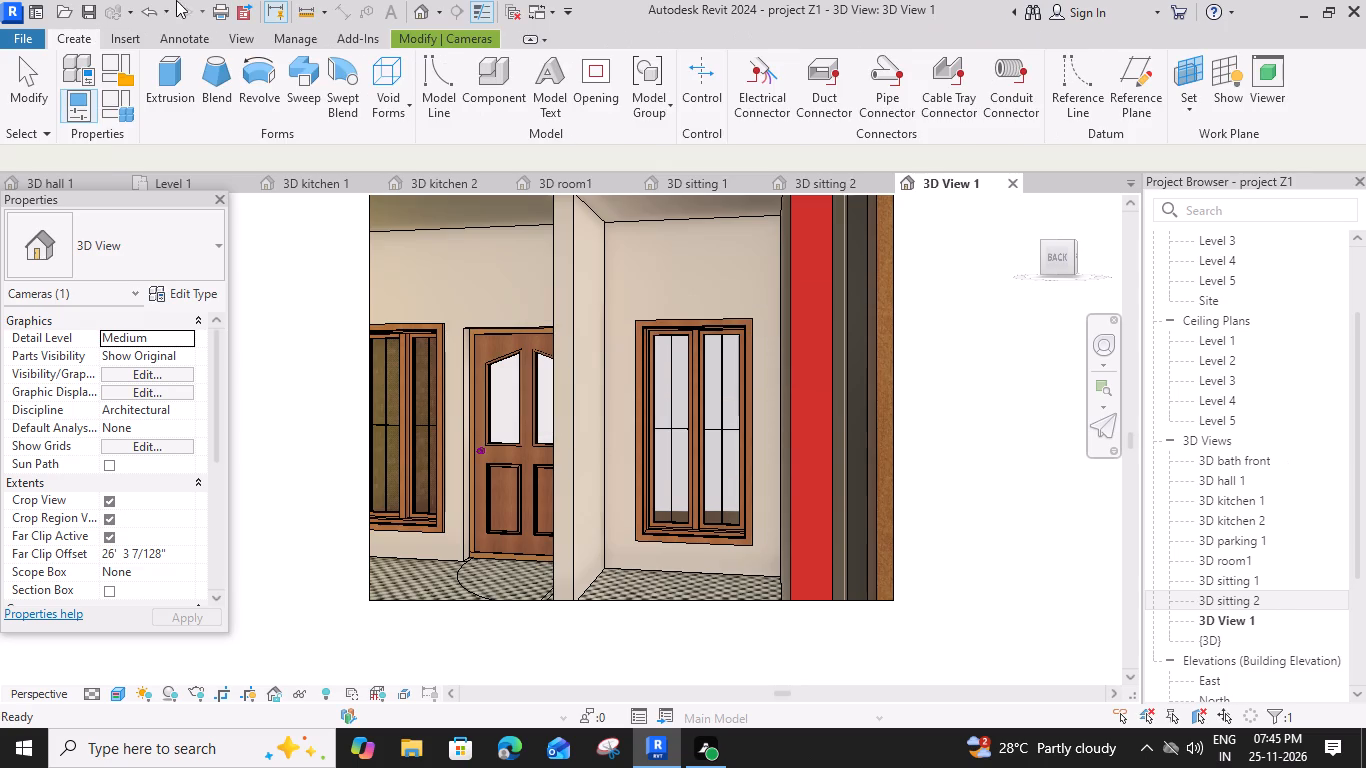
Begin an extrusion in the in-place model and pick the Generic - 12" floor as its work plane.
{"action": "left_click", "coordinate": [162, 71]}
{"action": "left_click", "coordinate": [167, 70]}
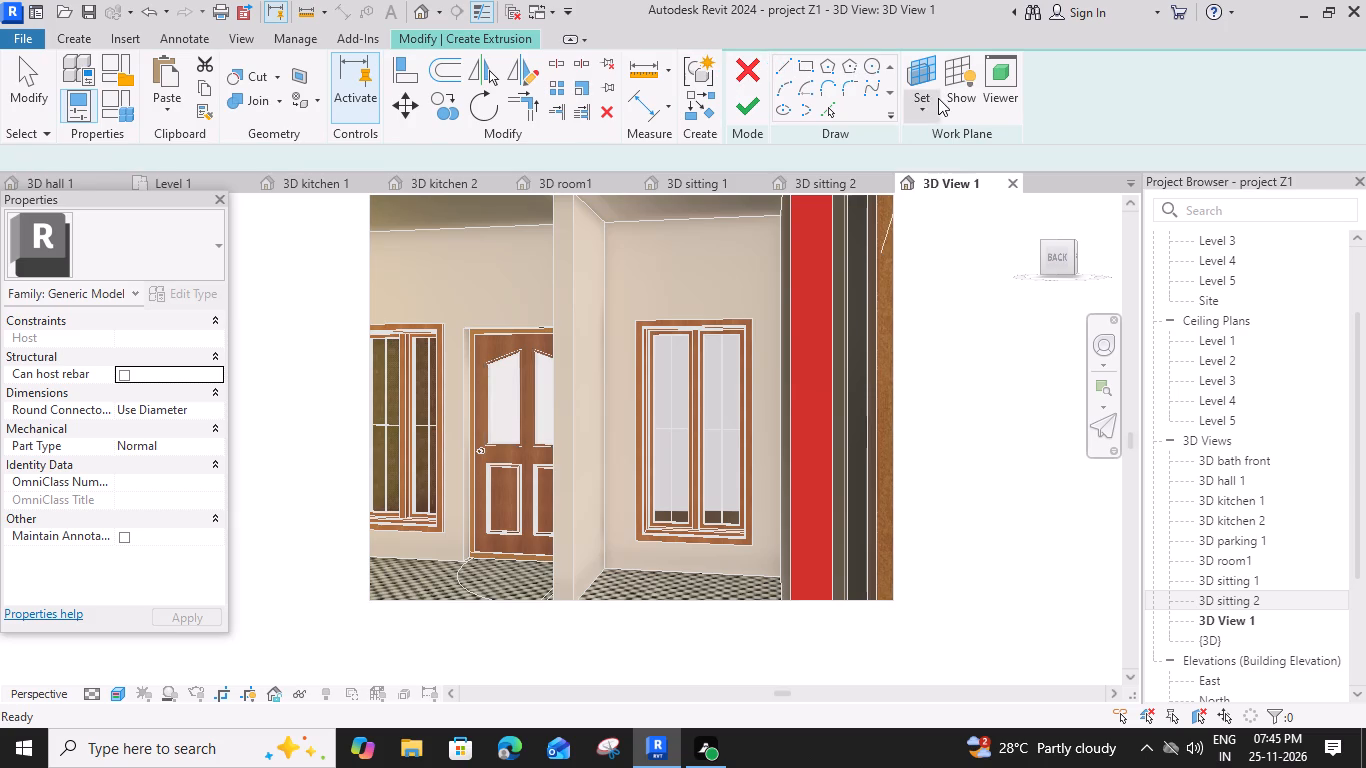
{"action": "left_click", "coordinate": [928, 109]}
{"action": "left_click", "coordinate": [950, 179]}
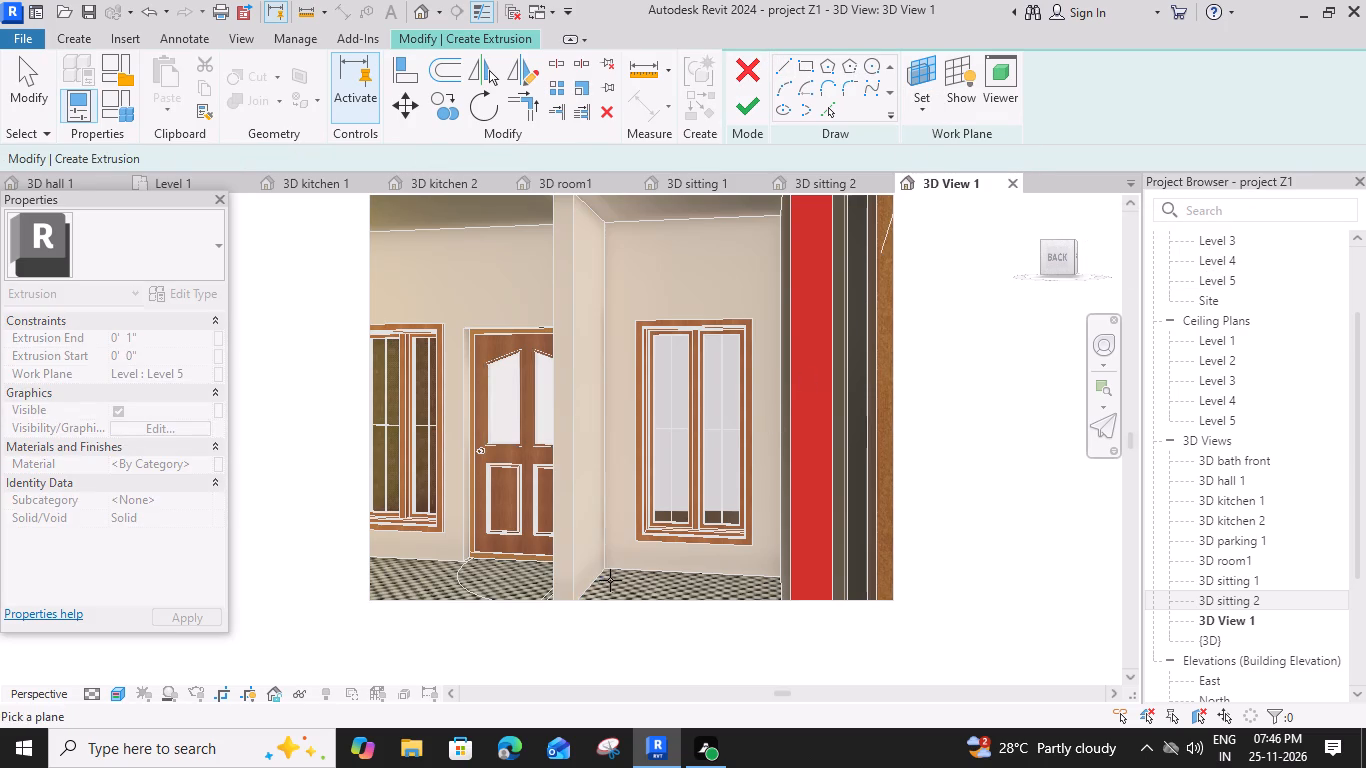
{"action": "middle_click_drag", "start_coordinate": [665, 583], "coordinate": [666, 521]}
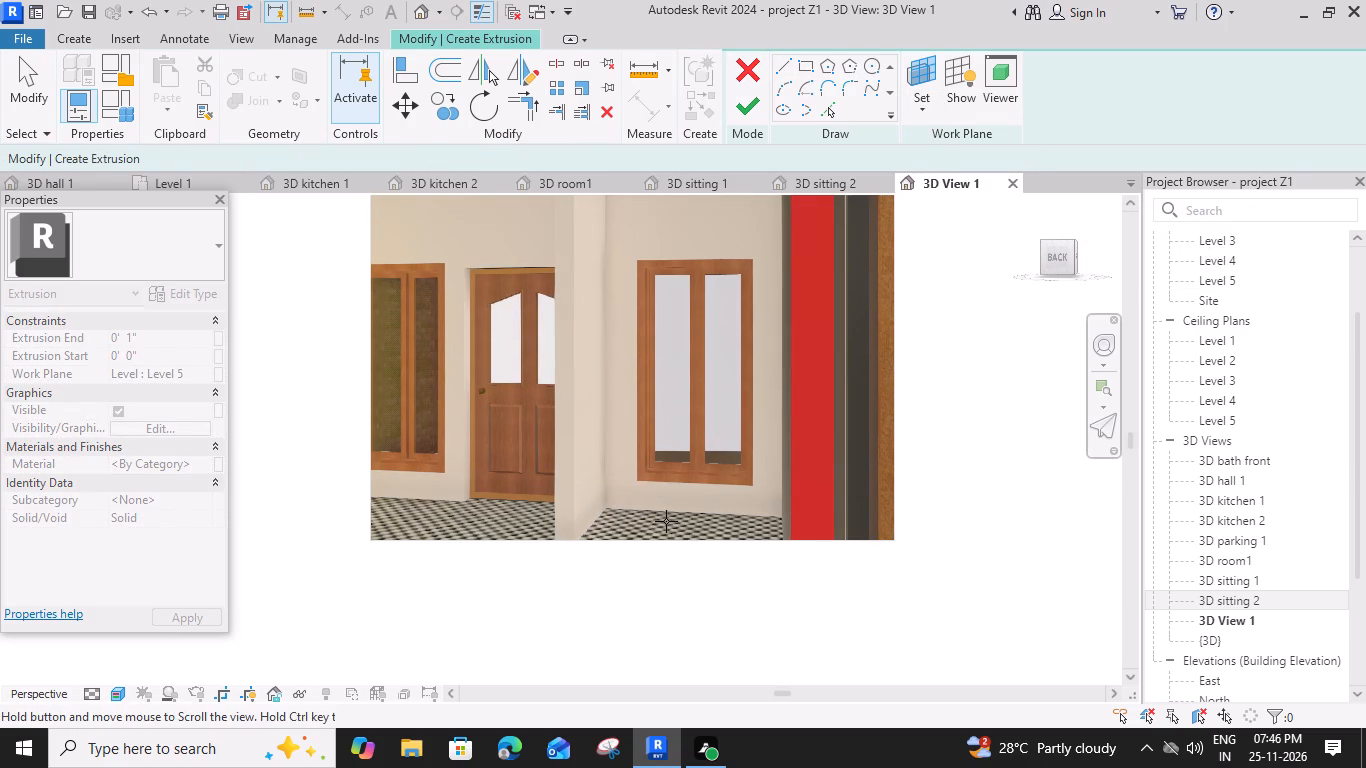
{"action": "left_click", "coordinate": [719, 512]}
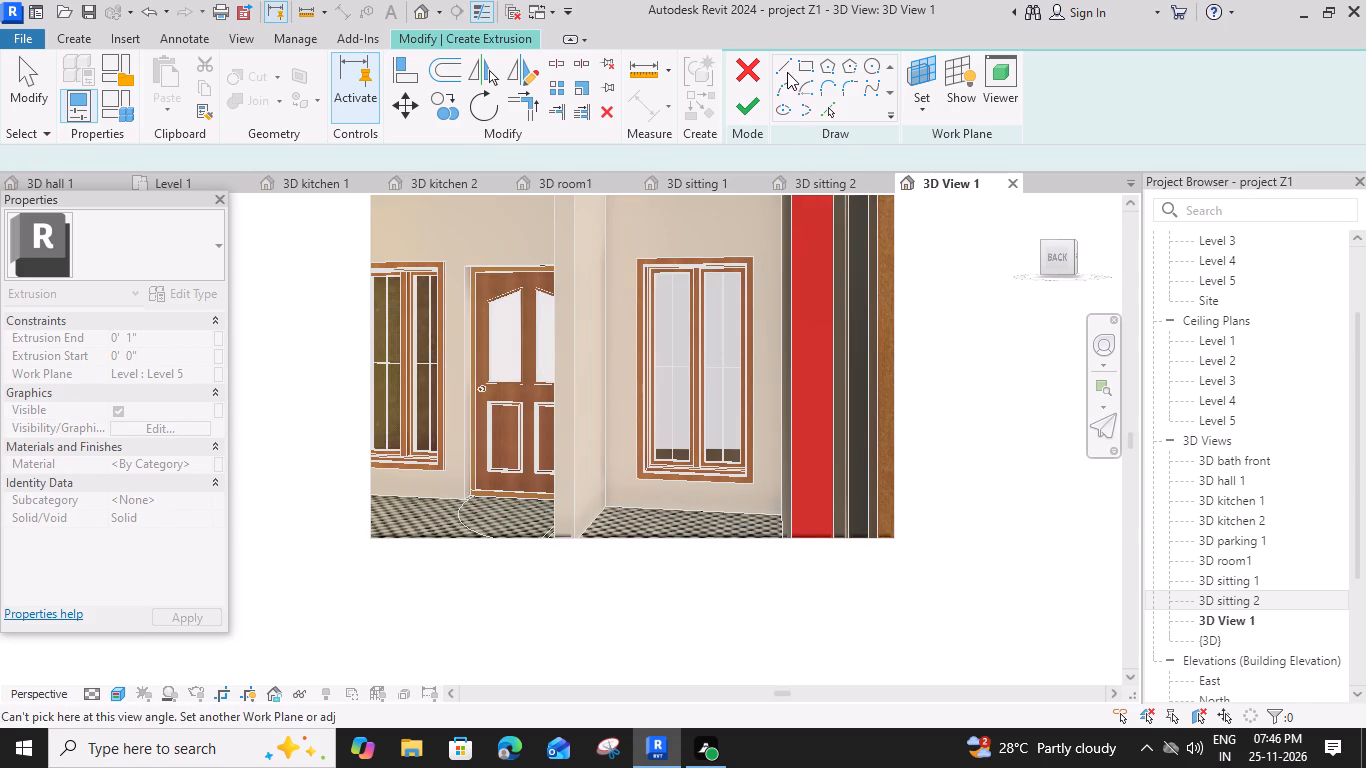
Sketch a rectangle about 5'-0" by 2'-1 3/4" on the puja floor, starting from the wall corner beneath the window.
{"action": "left_click", "coordinate": [788, 61]}
{"action": "left_click", "coordinate": [811, 63]}
{"action": "scroll", "coordinate": [604, 510], "scroll_direction": "up", "scroll_amount": 2}
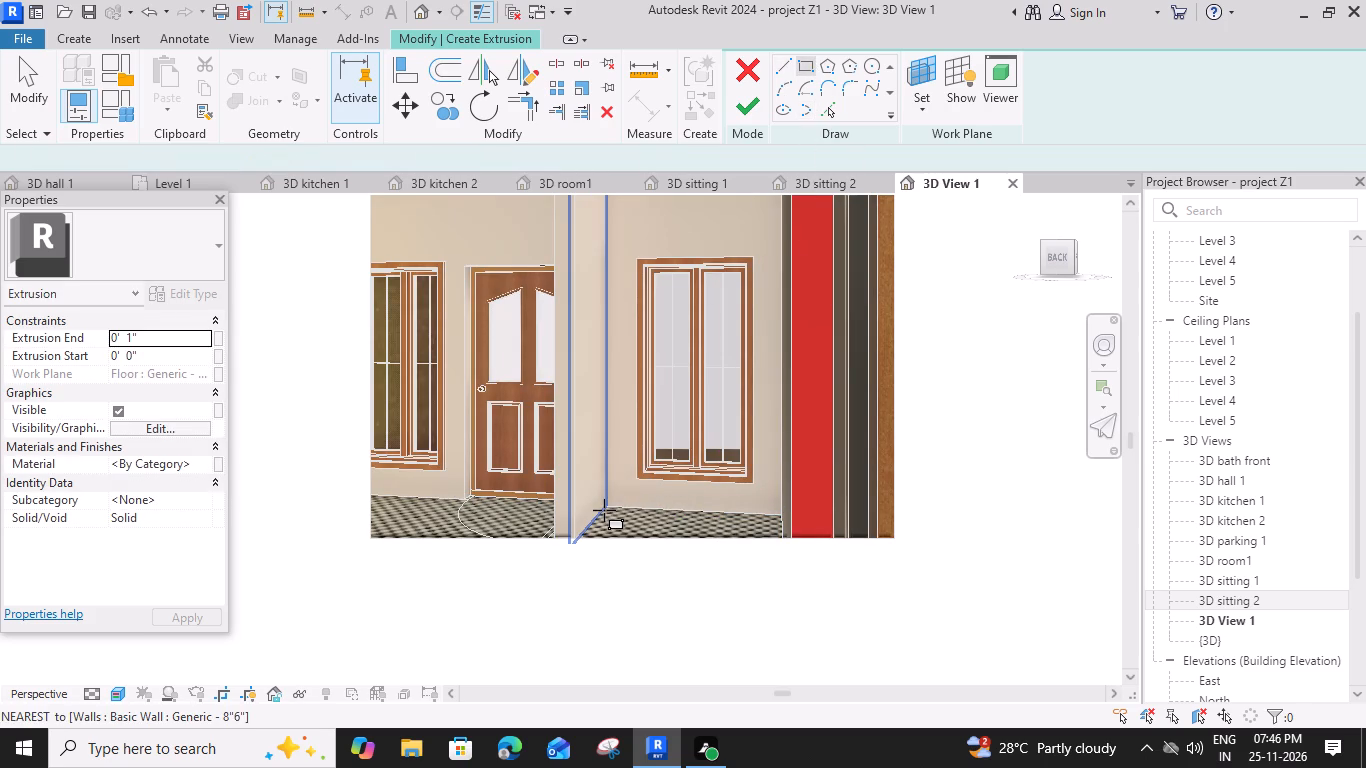
{"action": "scroll", "coordinate": [604, 510], "scroll_direction": "up", "scroll_amount": 1}
{"action": "left_click", "coordinate": [606, 505]}
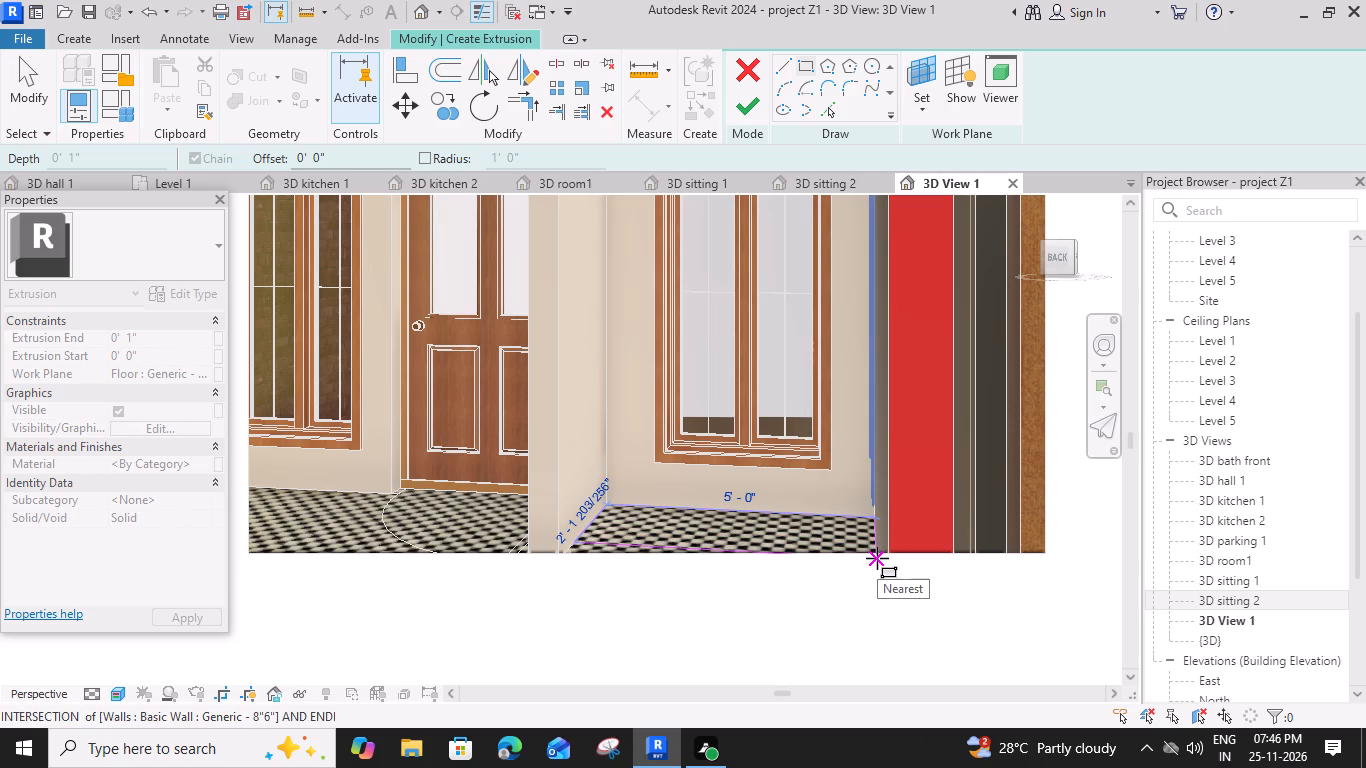
{"action": "left_click", "coordinate": [877, 558]}
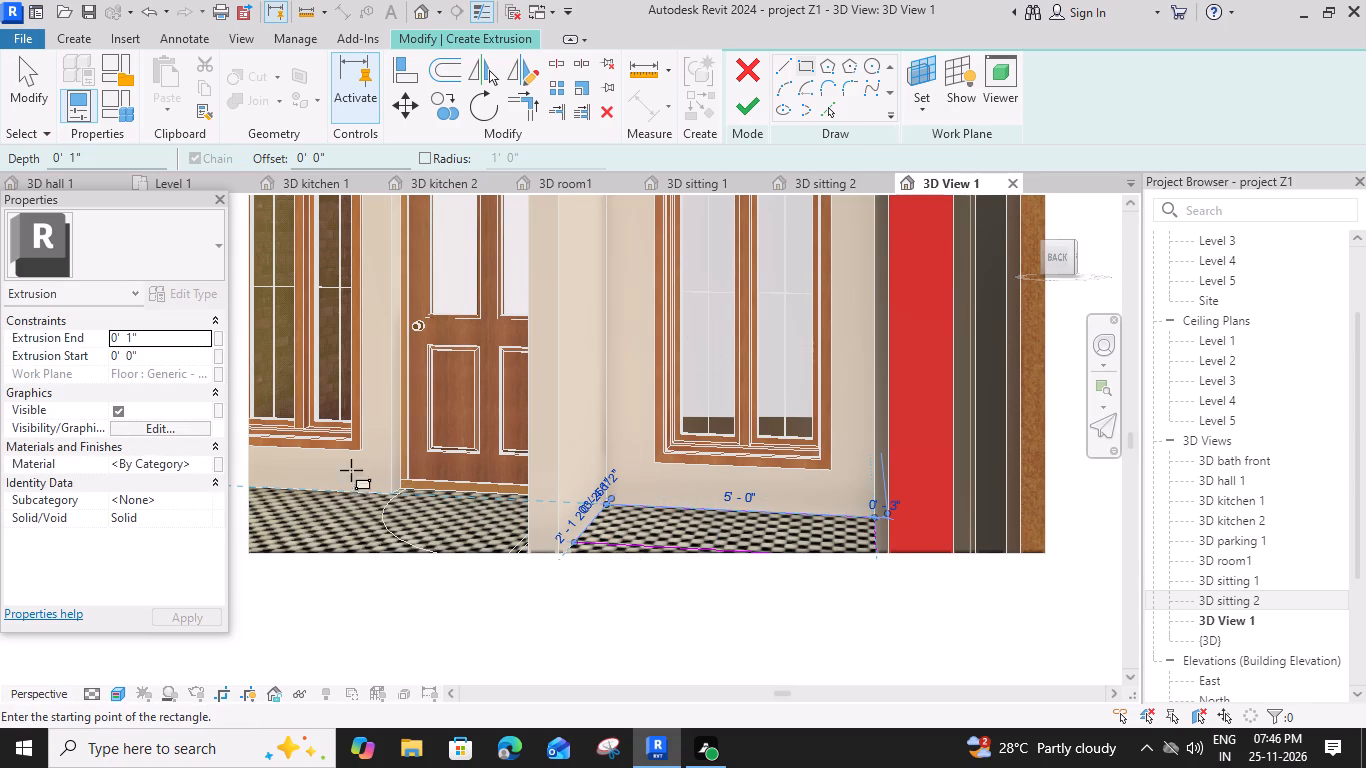
Set the extrusion end to 2'-0" and finish the solid block under the puja window.
{"action": "left_click", "coordinate": [174, 344]}
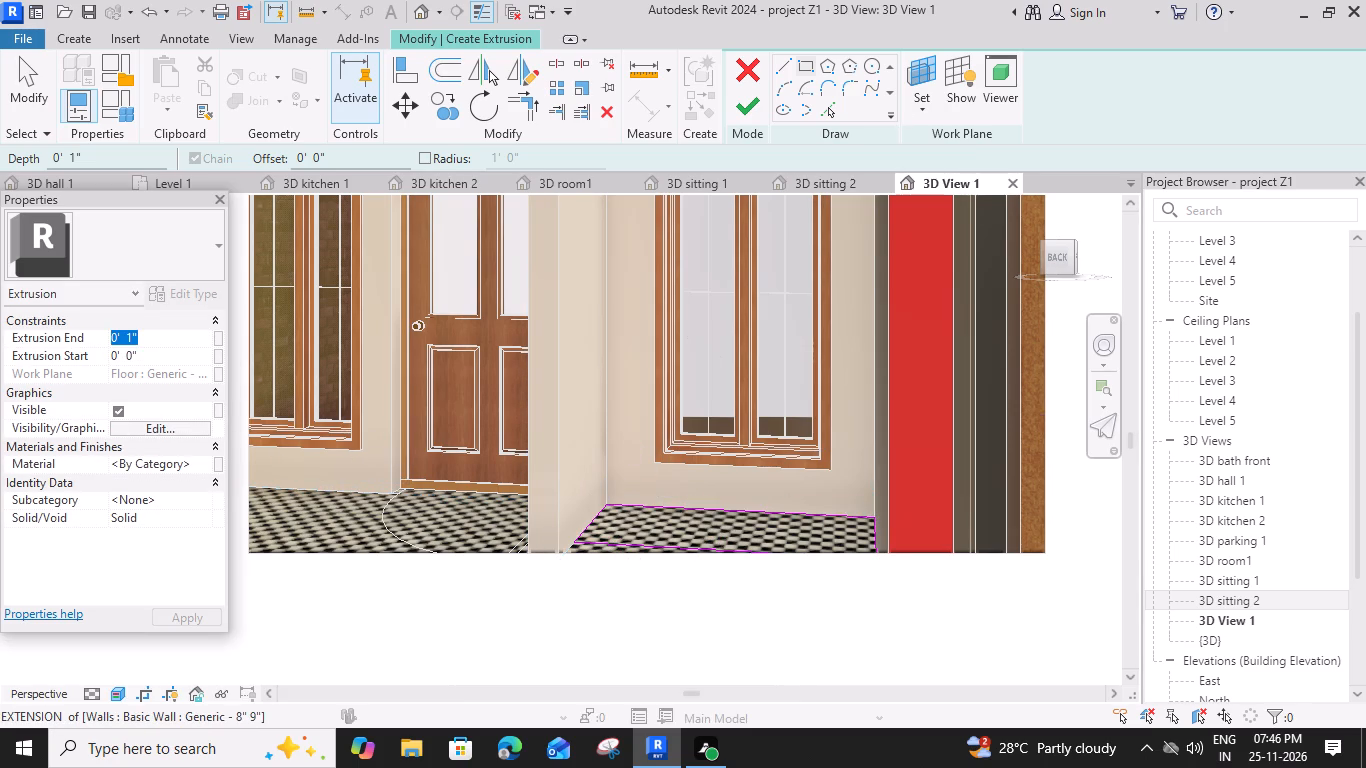
{"action": "type", "text": "2'"}
{"action": "key", "text": "Return"}
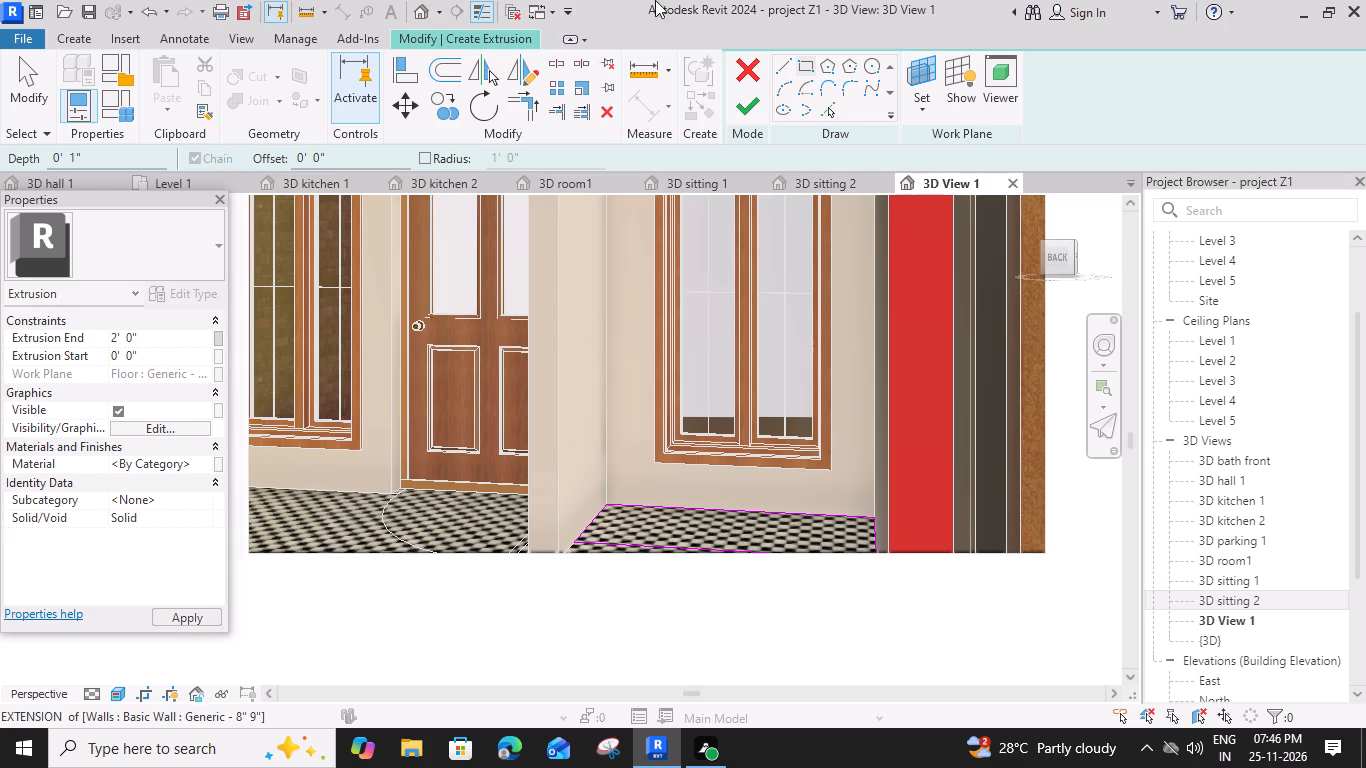
{"action": "left_click", "coordinate": [754, 107]}
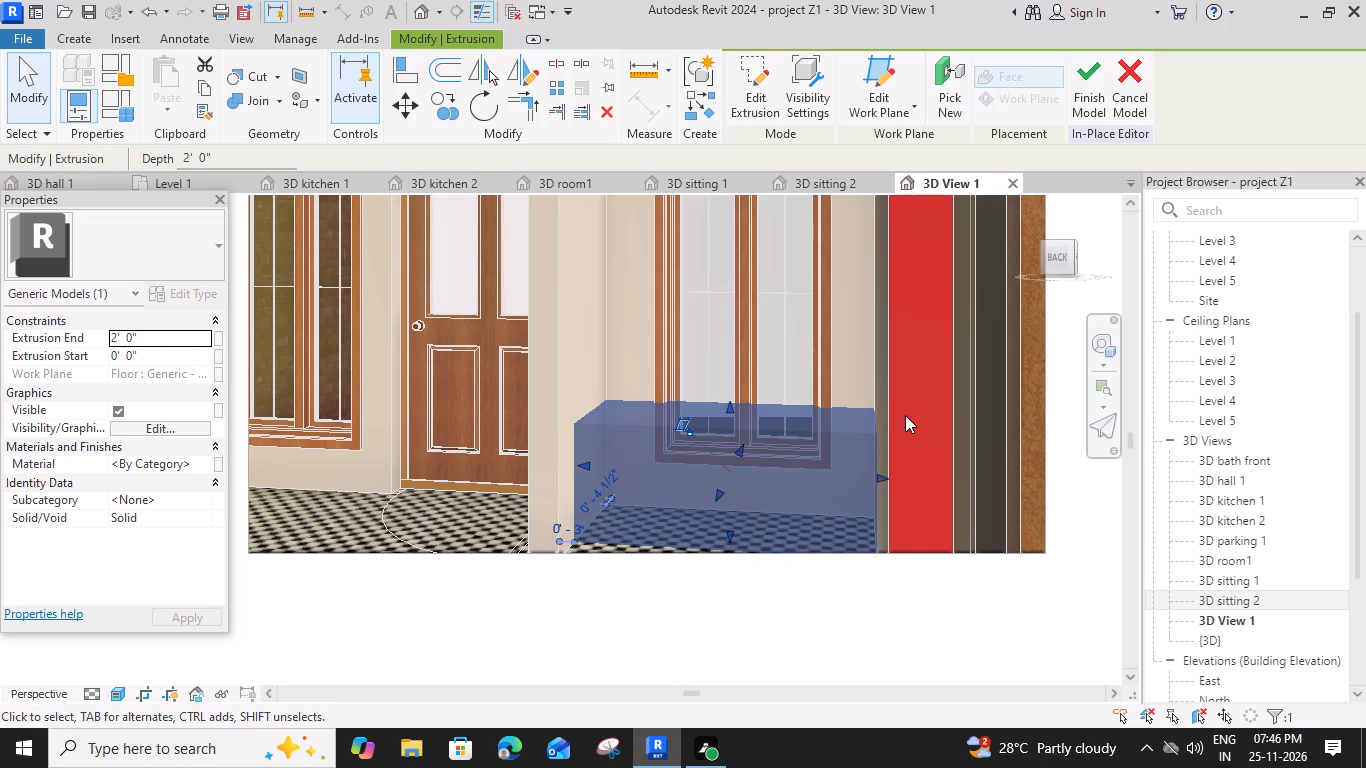
{"action": "key", "text": "Escape"}
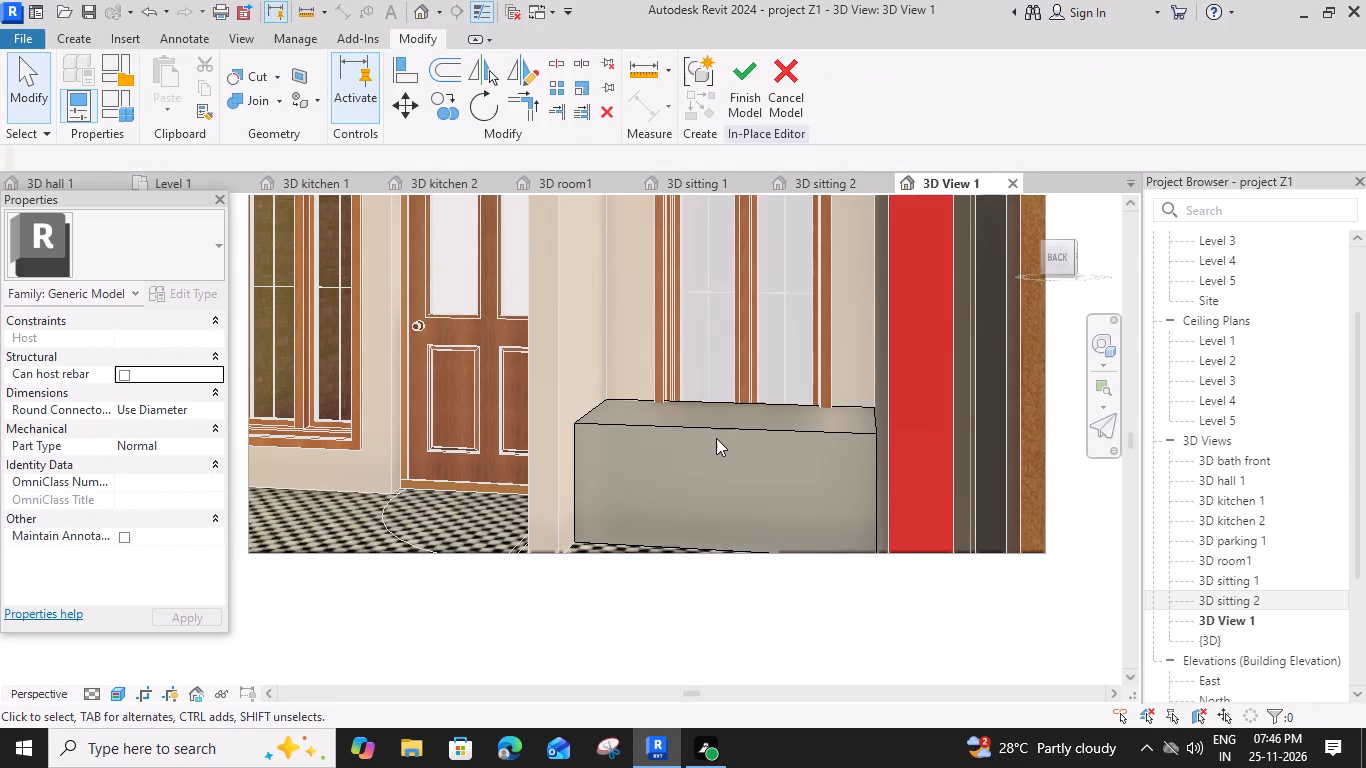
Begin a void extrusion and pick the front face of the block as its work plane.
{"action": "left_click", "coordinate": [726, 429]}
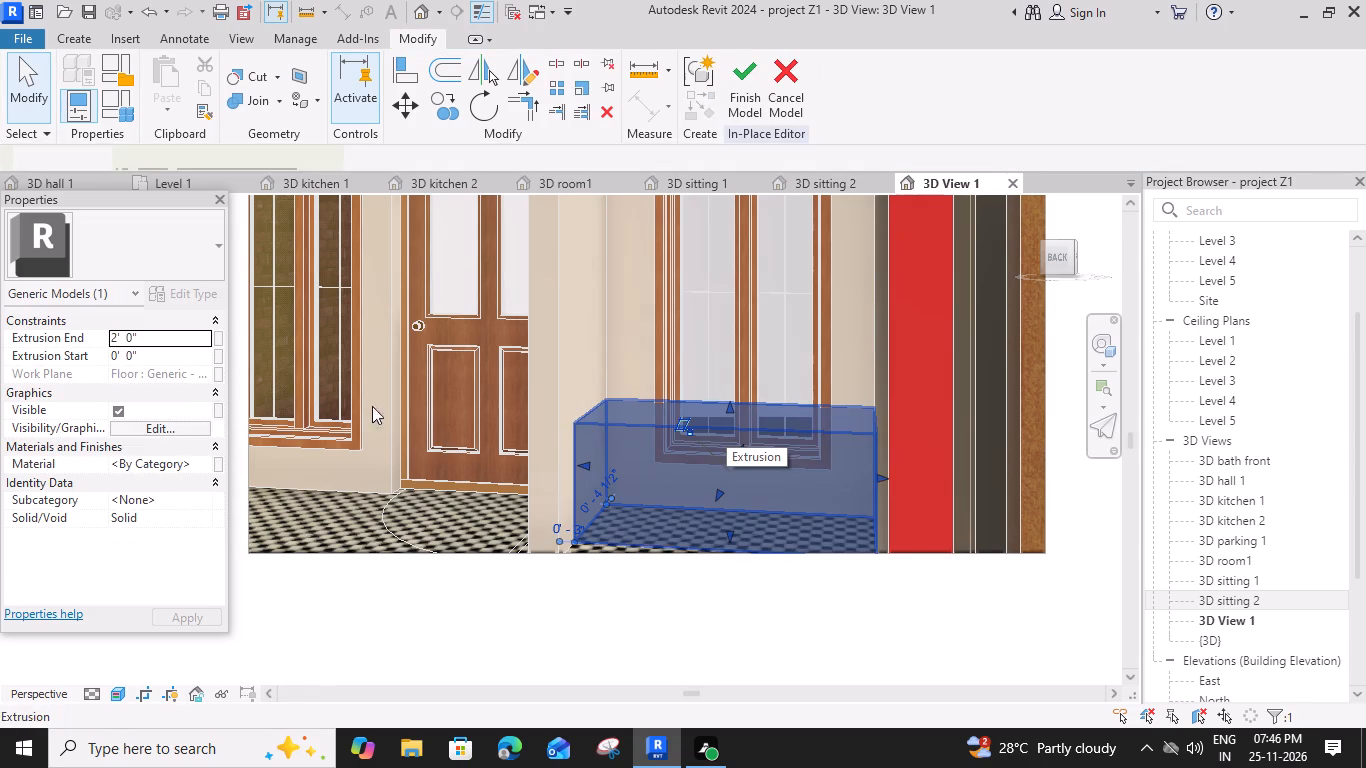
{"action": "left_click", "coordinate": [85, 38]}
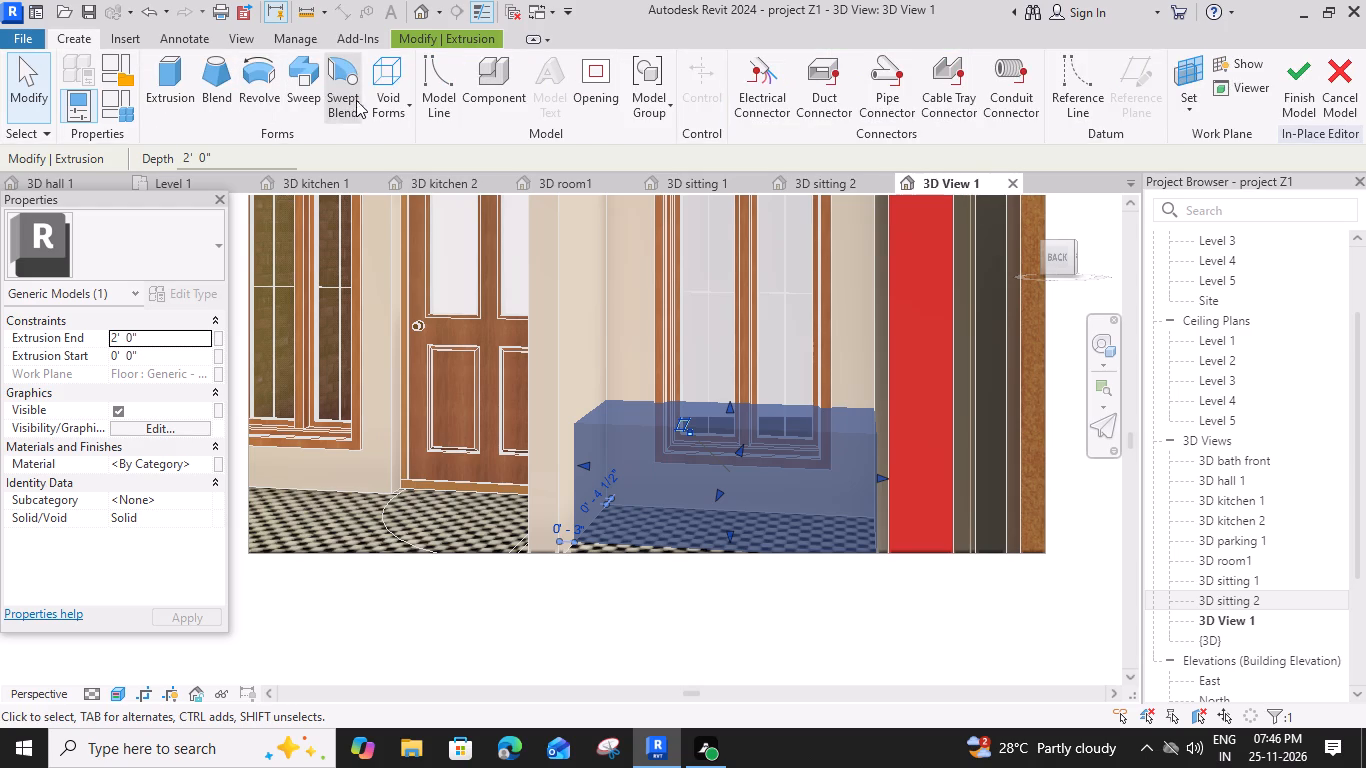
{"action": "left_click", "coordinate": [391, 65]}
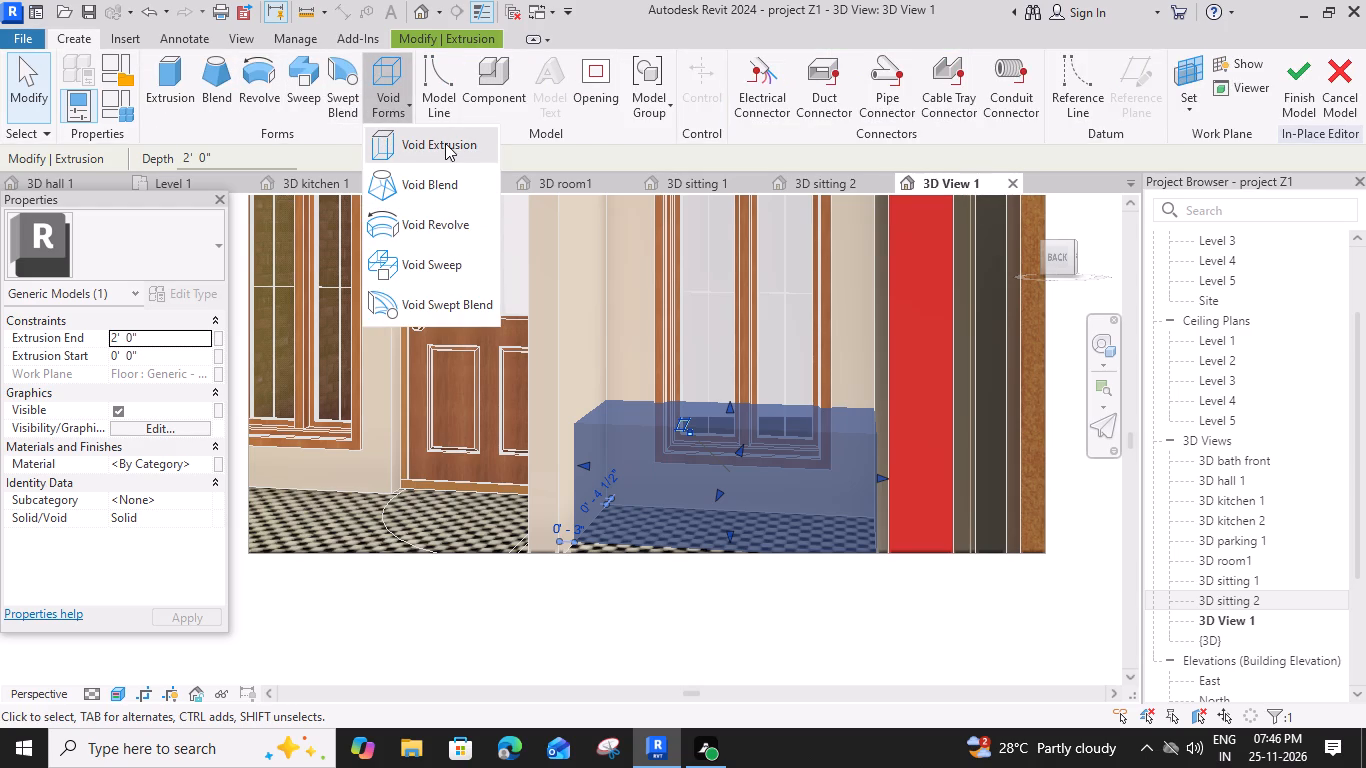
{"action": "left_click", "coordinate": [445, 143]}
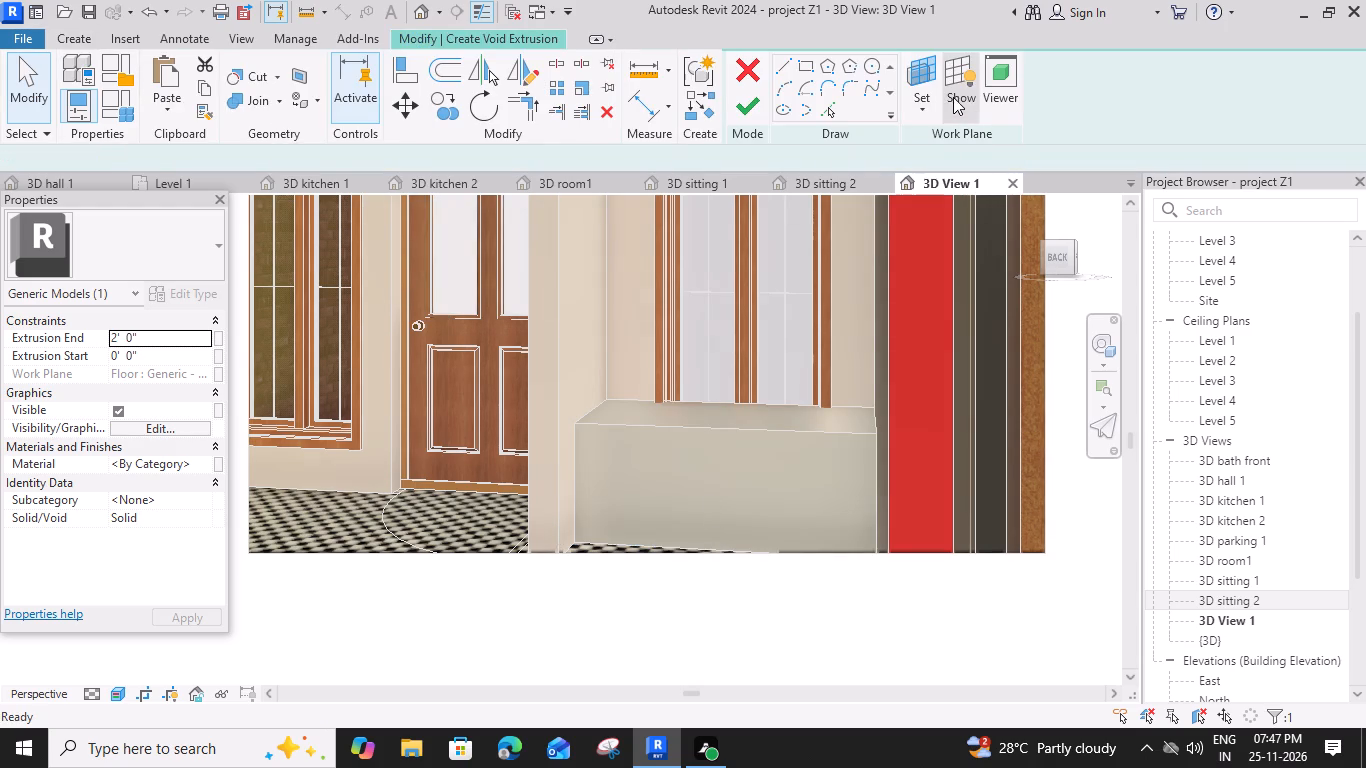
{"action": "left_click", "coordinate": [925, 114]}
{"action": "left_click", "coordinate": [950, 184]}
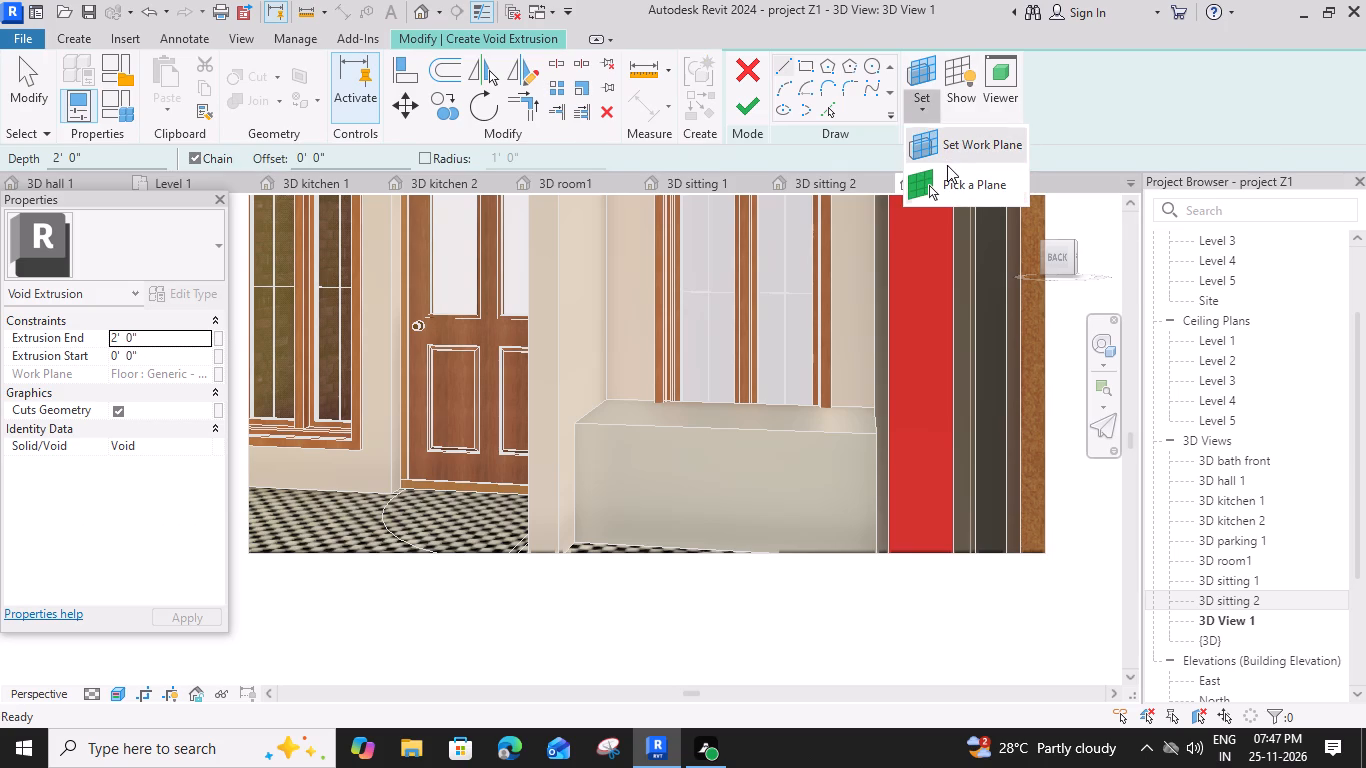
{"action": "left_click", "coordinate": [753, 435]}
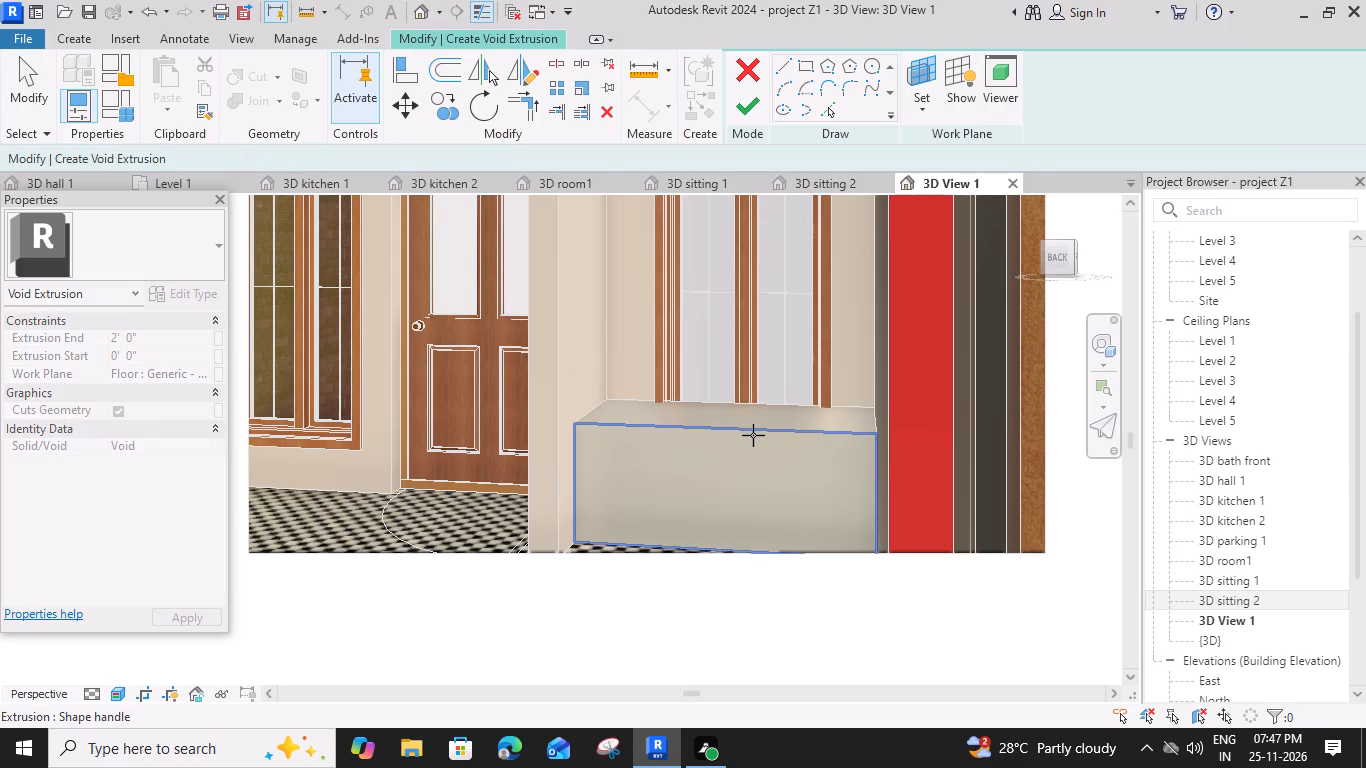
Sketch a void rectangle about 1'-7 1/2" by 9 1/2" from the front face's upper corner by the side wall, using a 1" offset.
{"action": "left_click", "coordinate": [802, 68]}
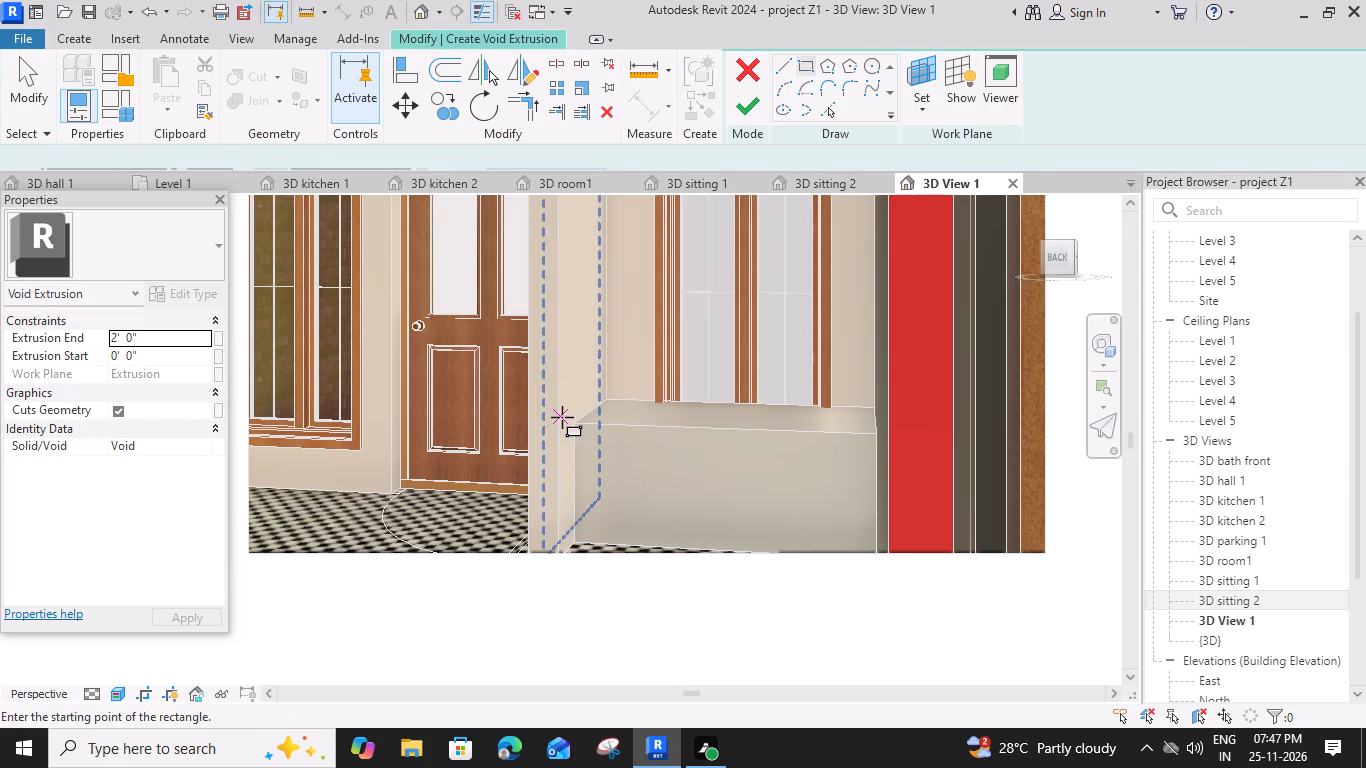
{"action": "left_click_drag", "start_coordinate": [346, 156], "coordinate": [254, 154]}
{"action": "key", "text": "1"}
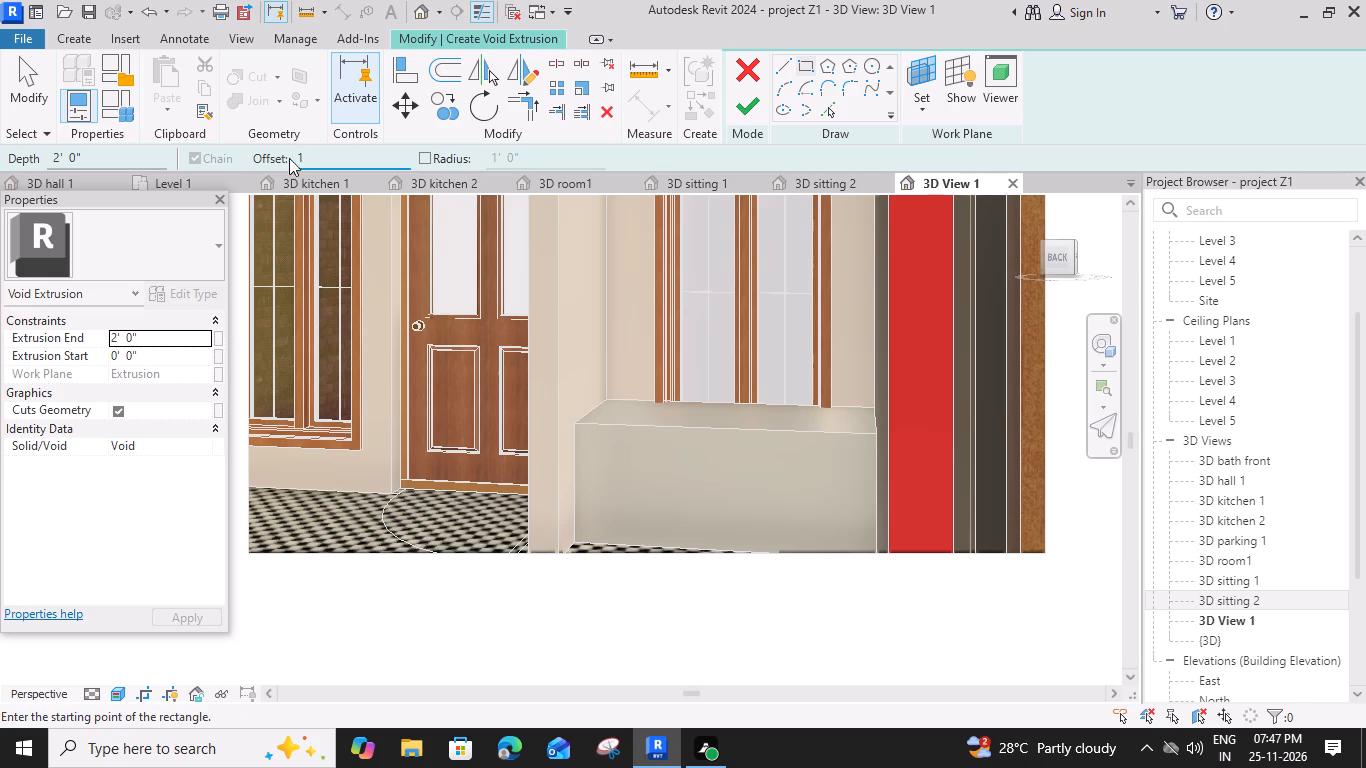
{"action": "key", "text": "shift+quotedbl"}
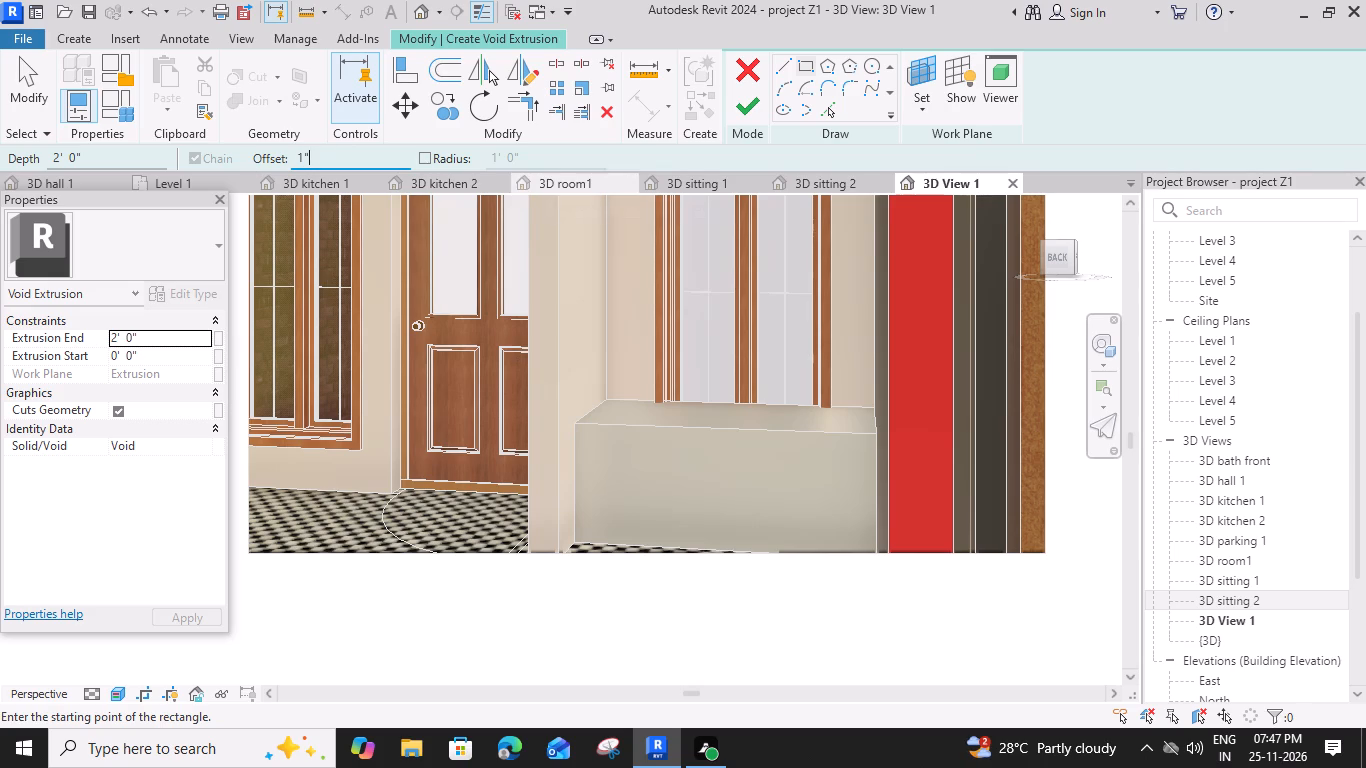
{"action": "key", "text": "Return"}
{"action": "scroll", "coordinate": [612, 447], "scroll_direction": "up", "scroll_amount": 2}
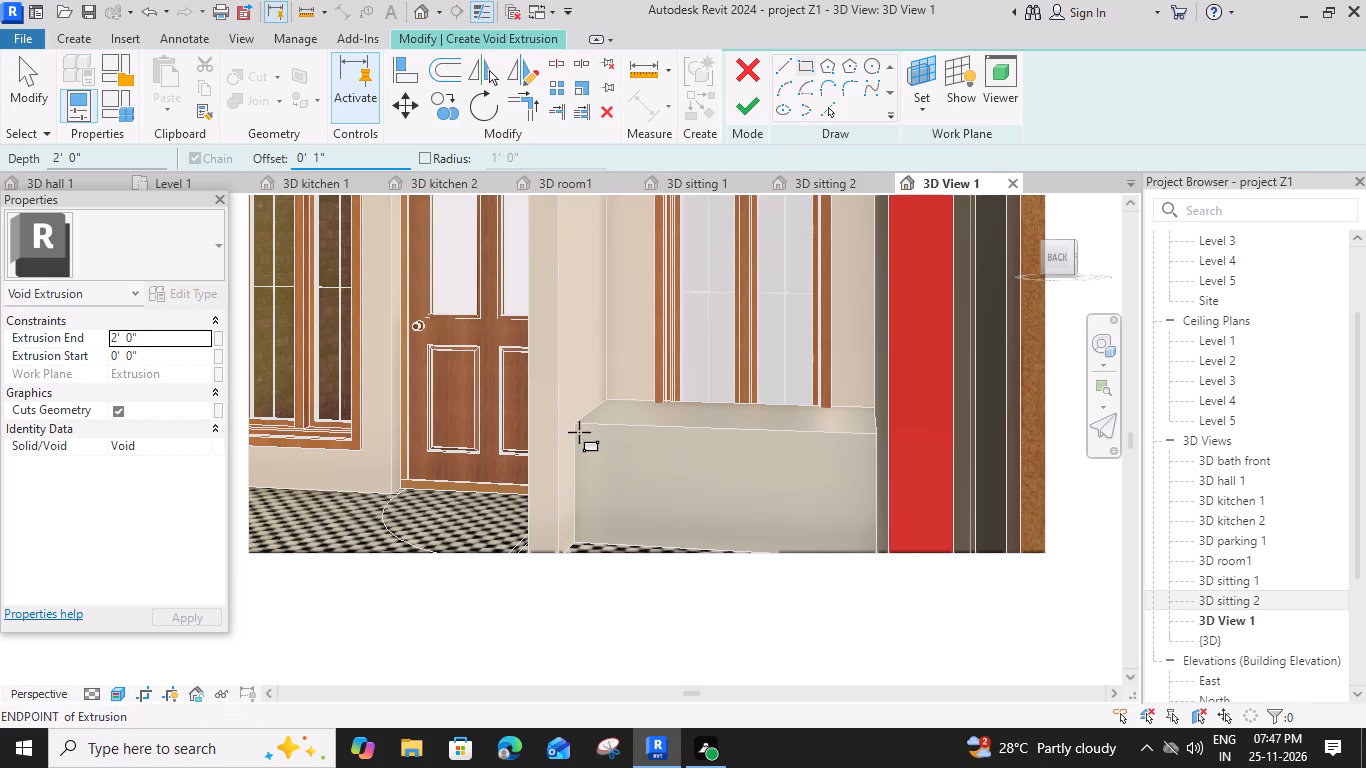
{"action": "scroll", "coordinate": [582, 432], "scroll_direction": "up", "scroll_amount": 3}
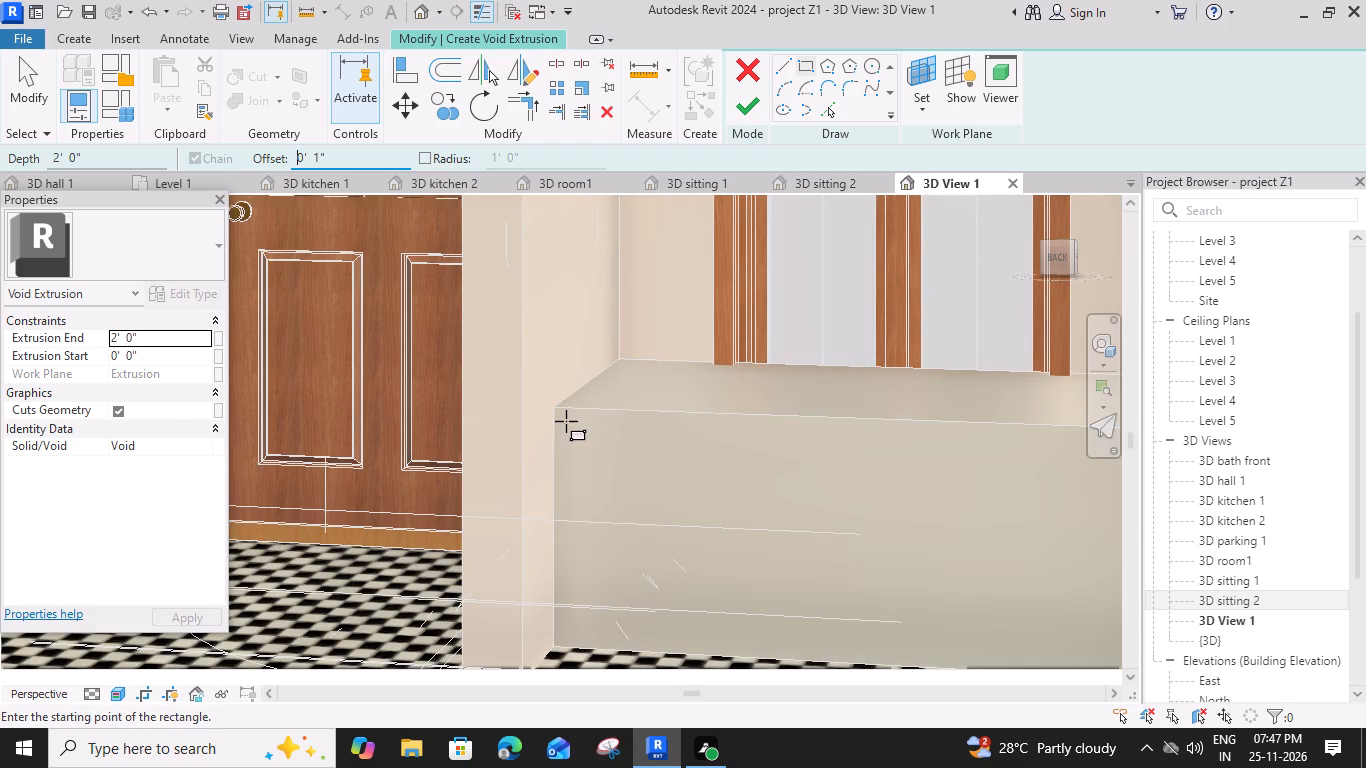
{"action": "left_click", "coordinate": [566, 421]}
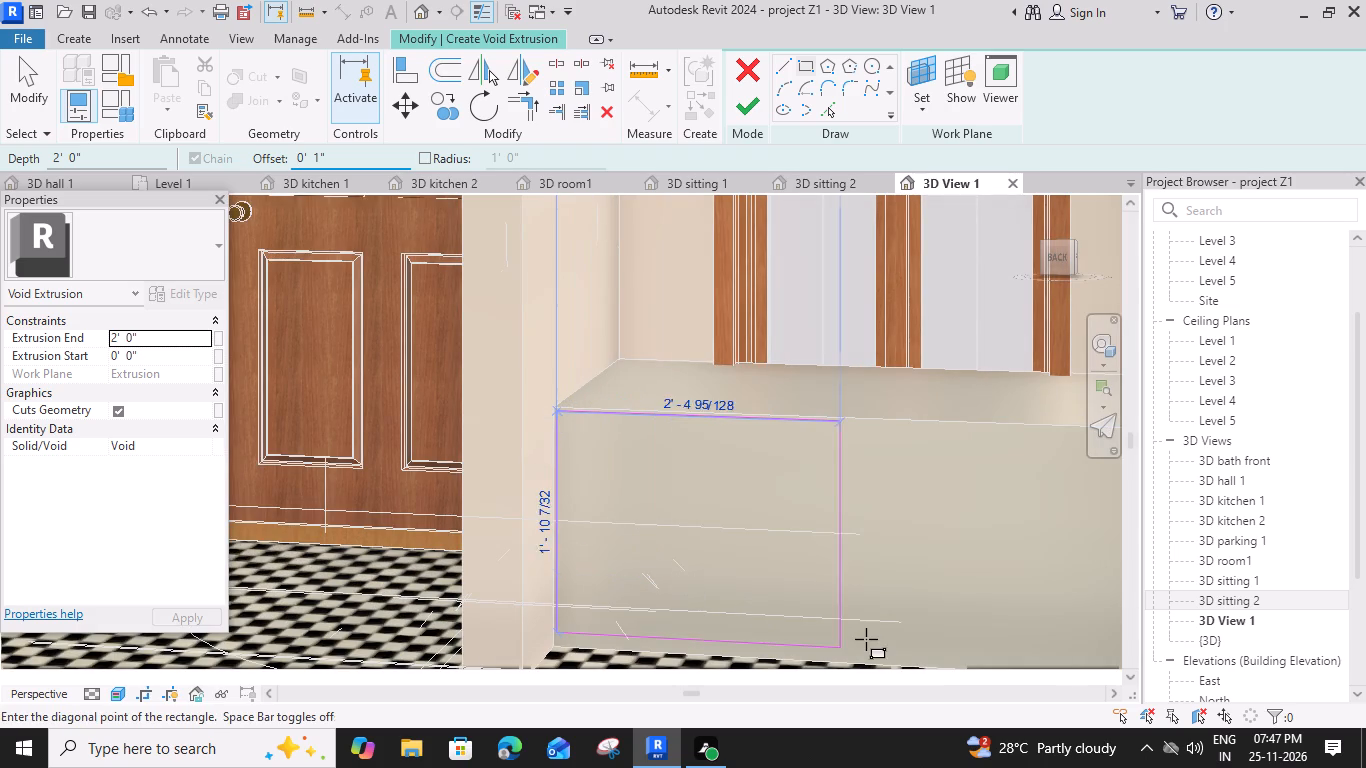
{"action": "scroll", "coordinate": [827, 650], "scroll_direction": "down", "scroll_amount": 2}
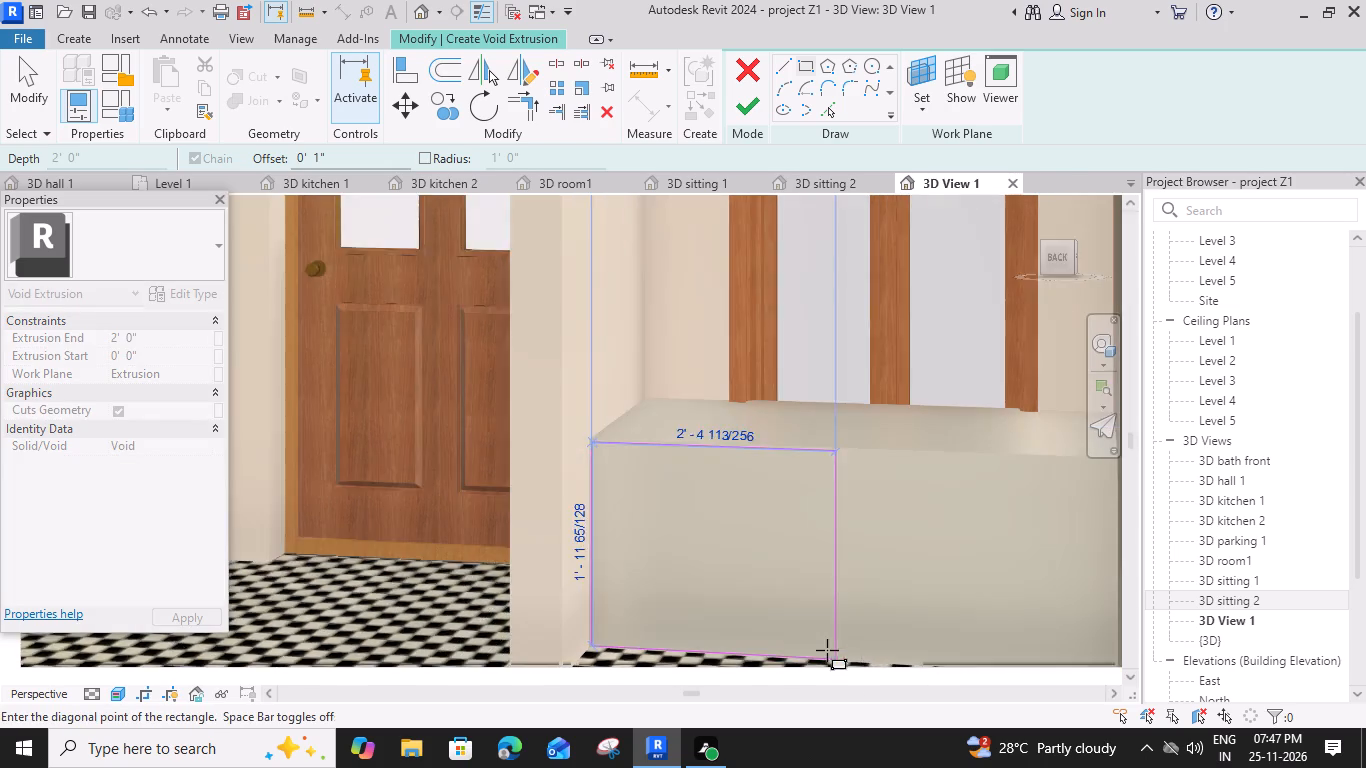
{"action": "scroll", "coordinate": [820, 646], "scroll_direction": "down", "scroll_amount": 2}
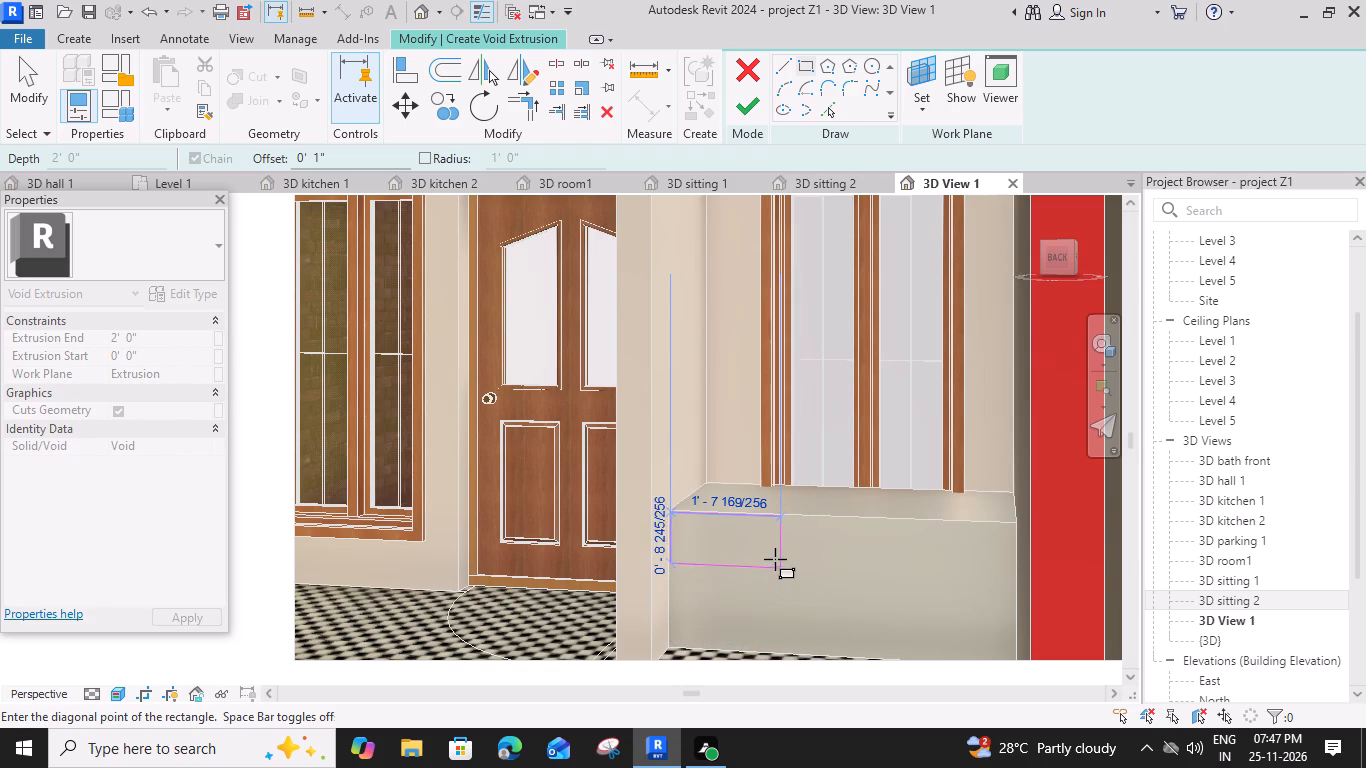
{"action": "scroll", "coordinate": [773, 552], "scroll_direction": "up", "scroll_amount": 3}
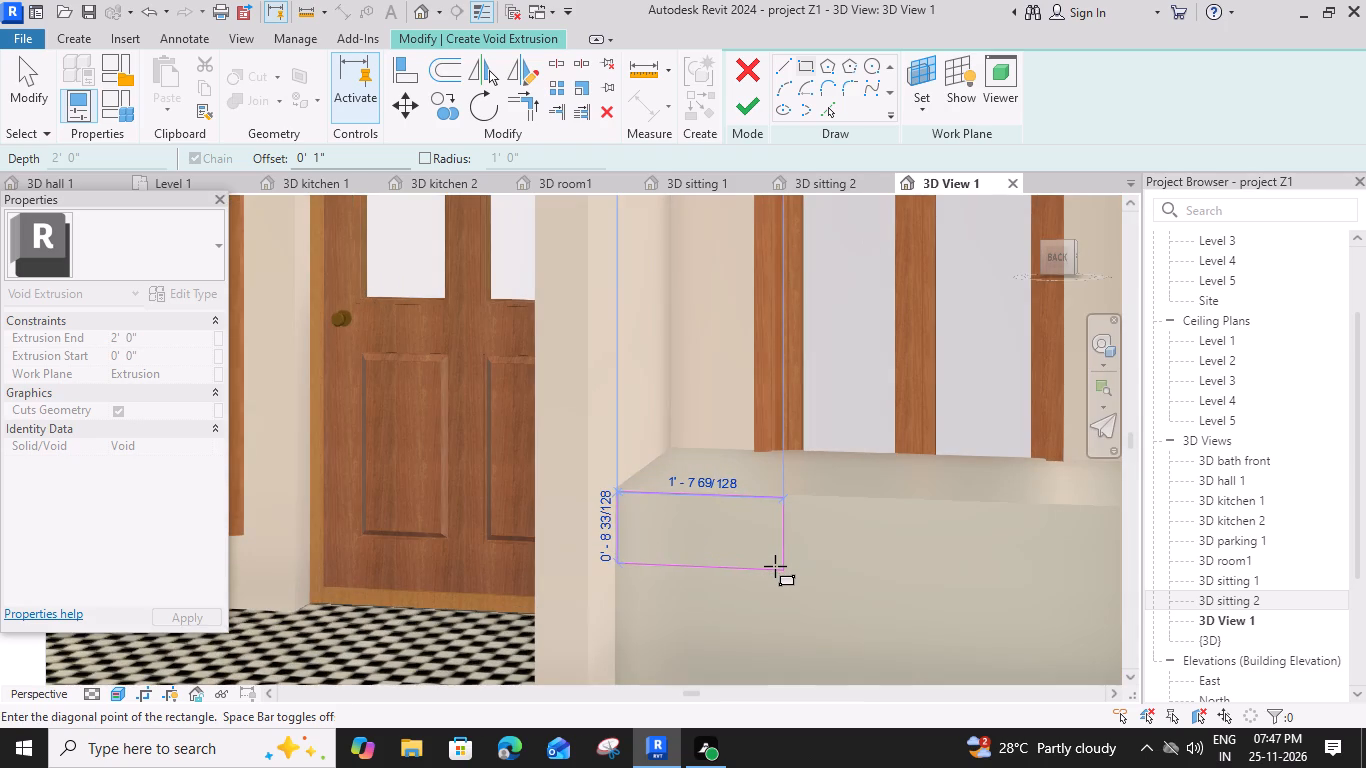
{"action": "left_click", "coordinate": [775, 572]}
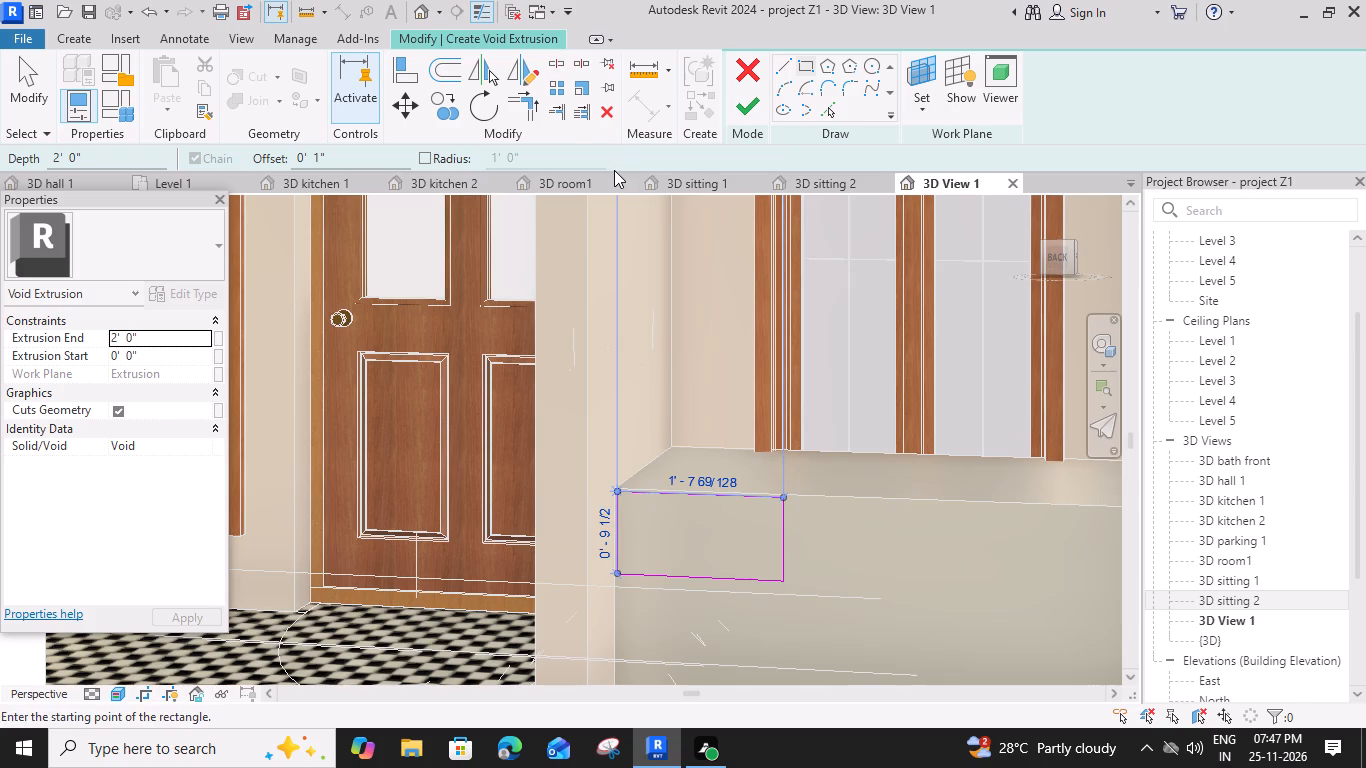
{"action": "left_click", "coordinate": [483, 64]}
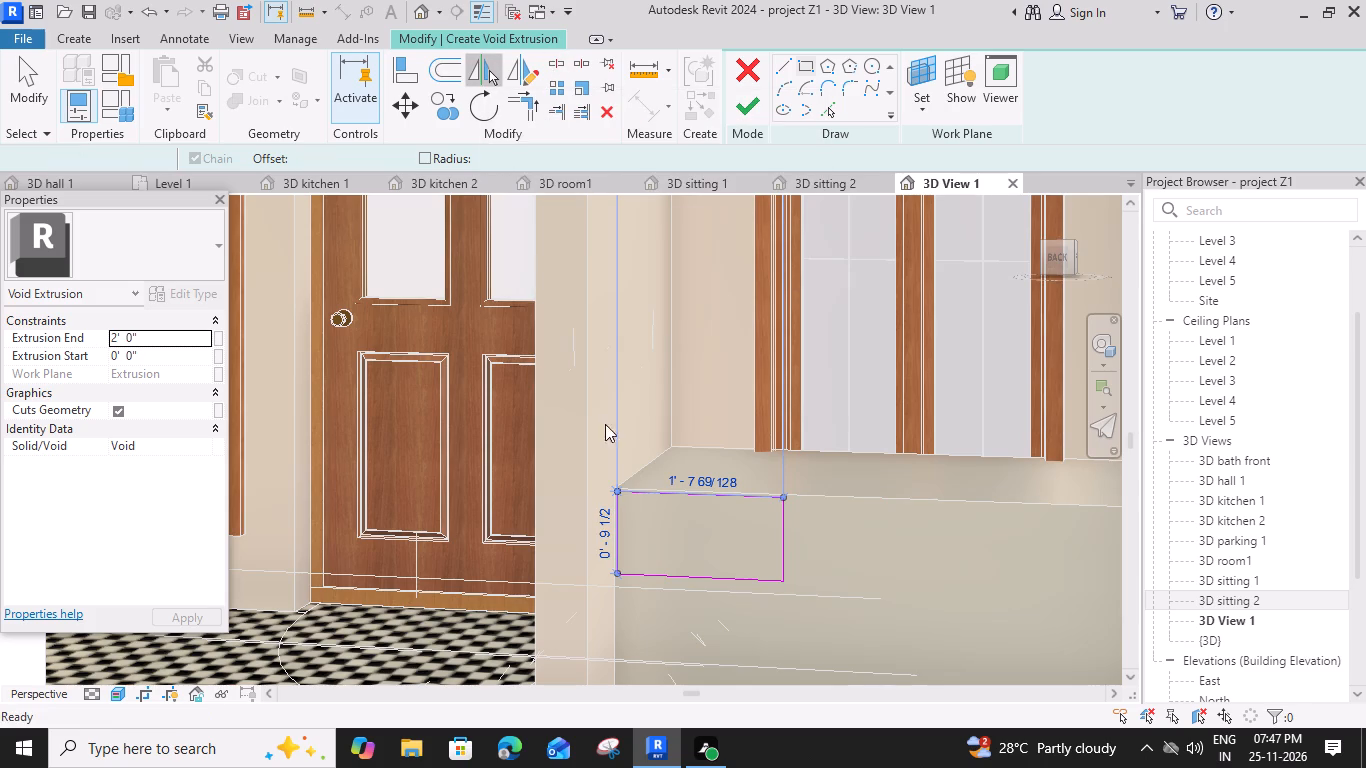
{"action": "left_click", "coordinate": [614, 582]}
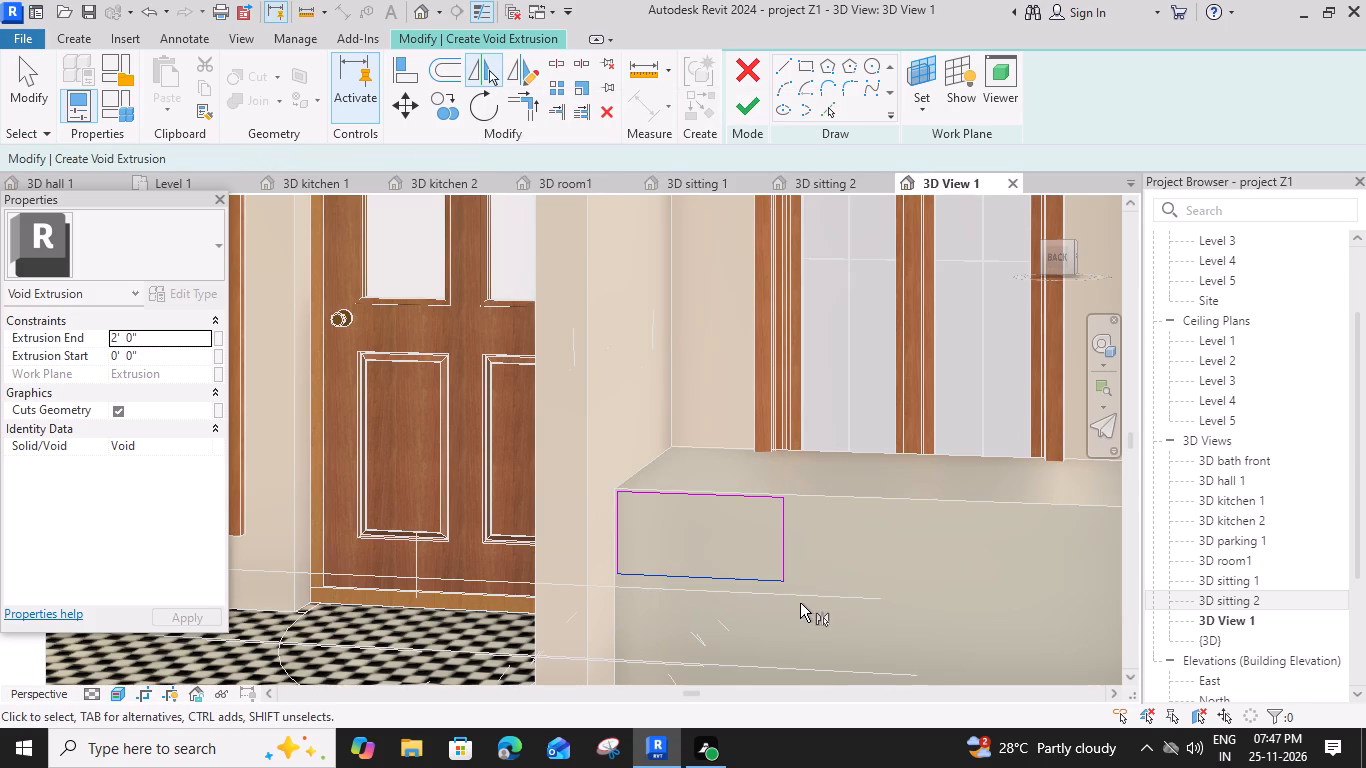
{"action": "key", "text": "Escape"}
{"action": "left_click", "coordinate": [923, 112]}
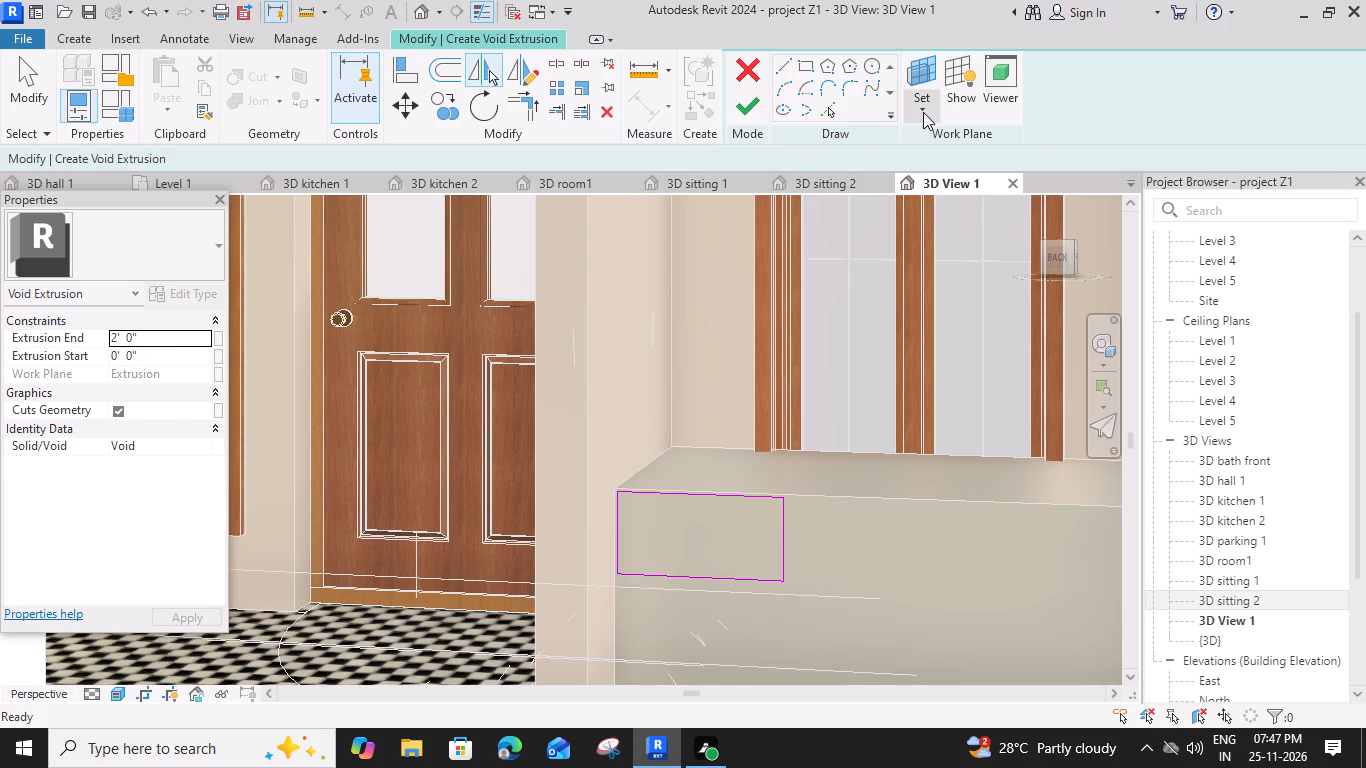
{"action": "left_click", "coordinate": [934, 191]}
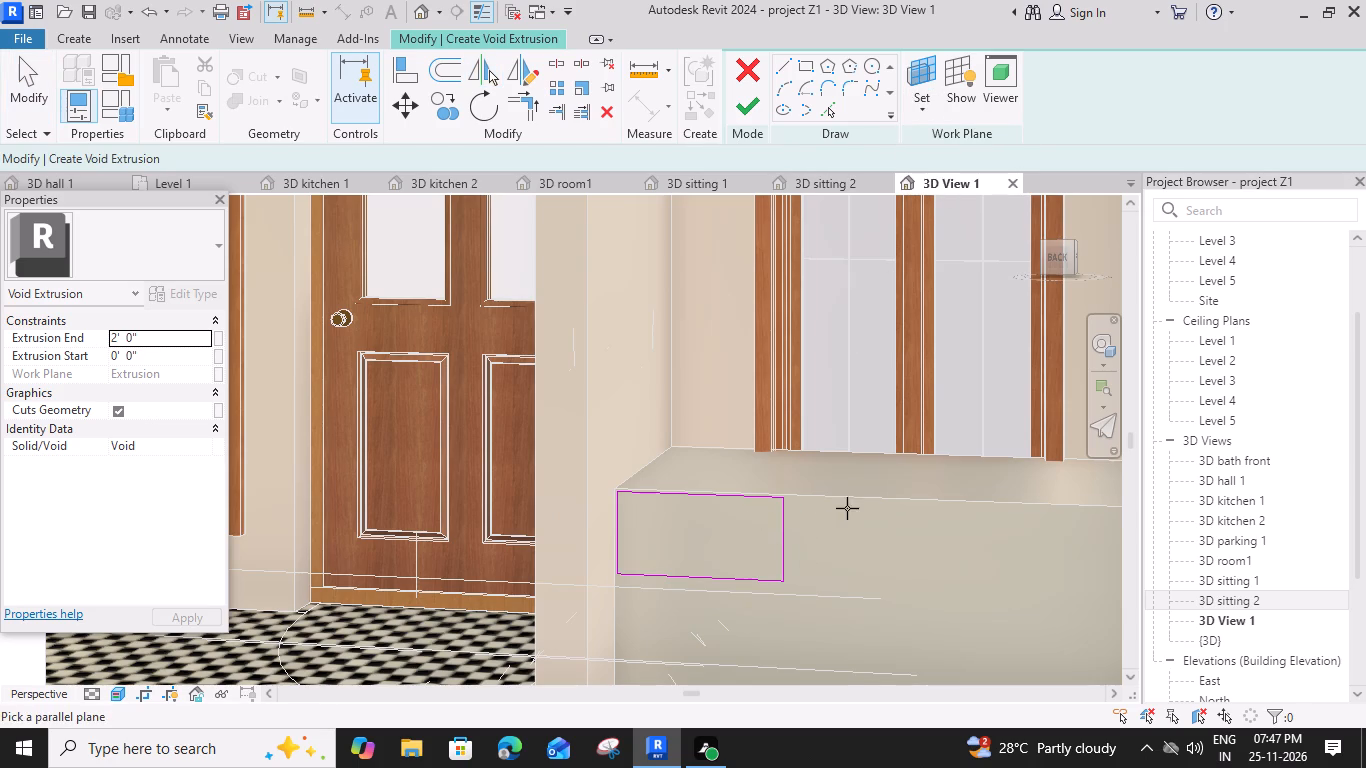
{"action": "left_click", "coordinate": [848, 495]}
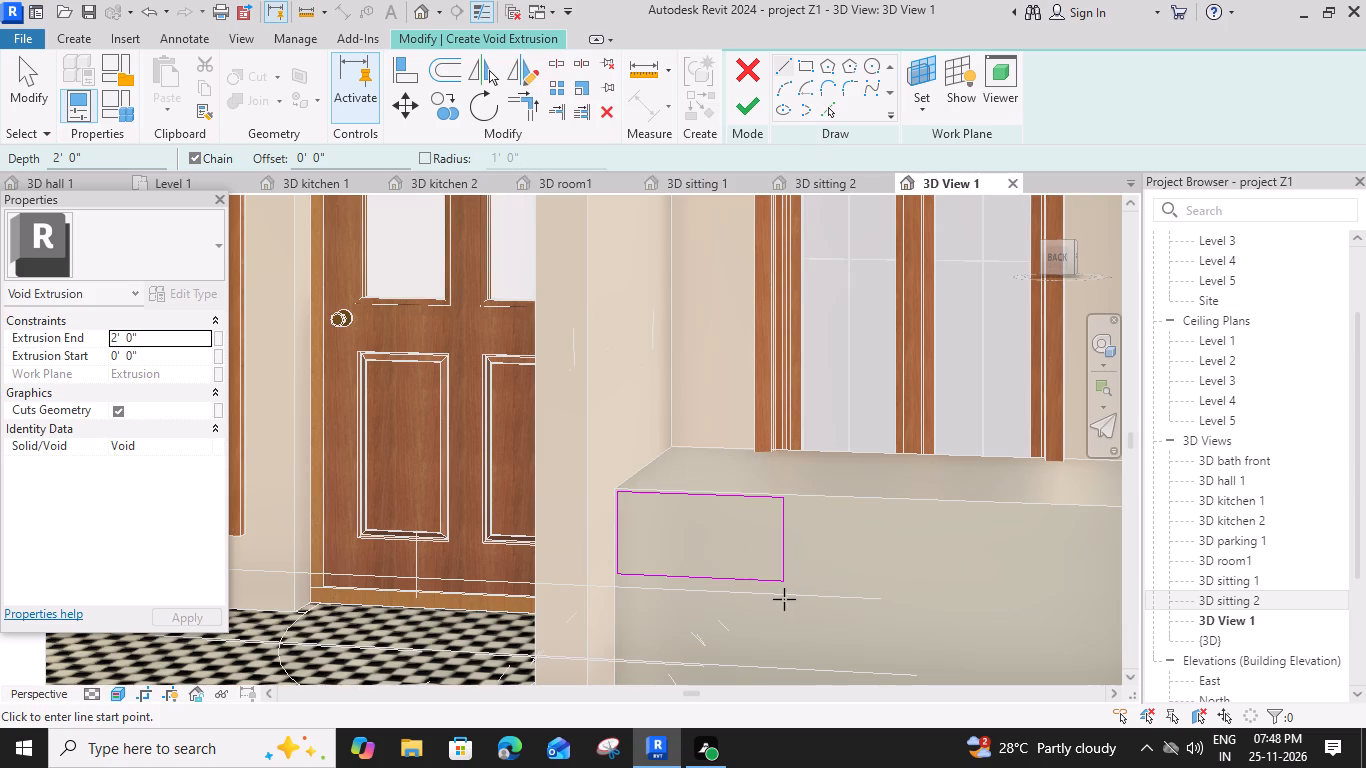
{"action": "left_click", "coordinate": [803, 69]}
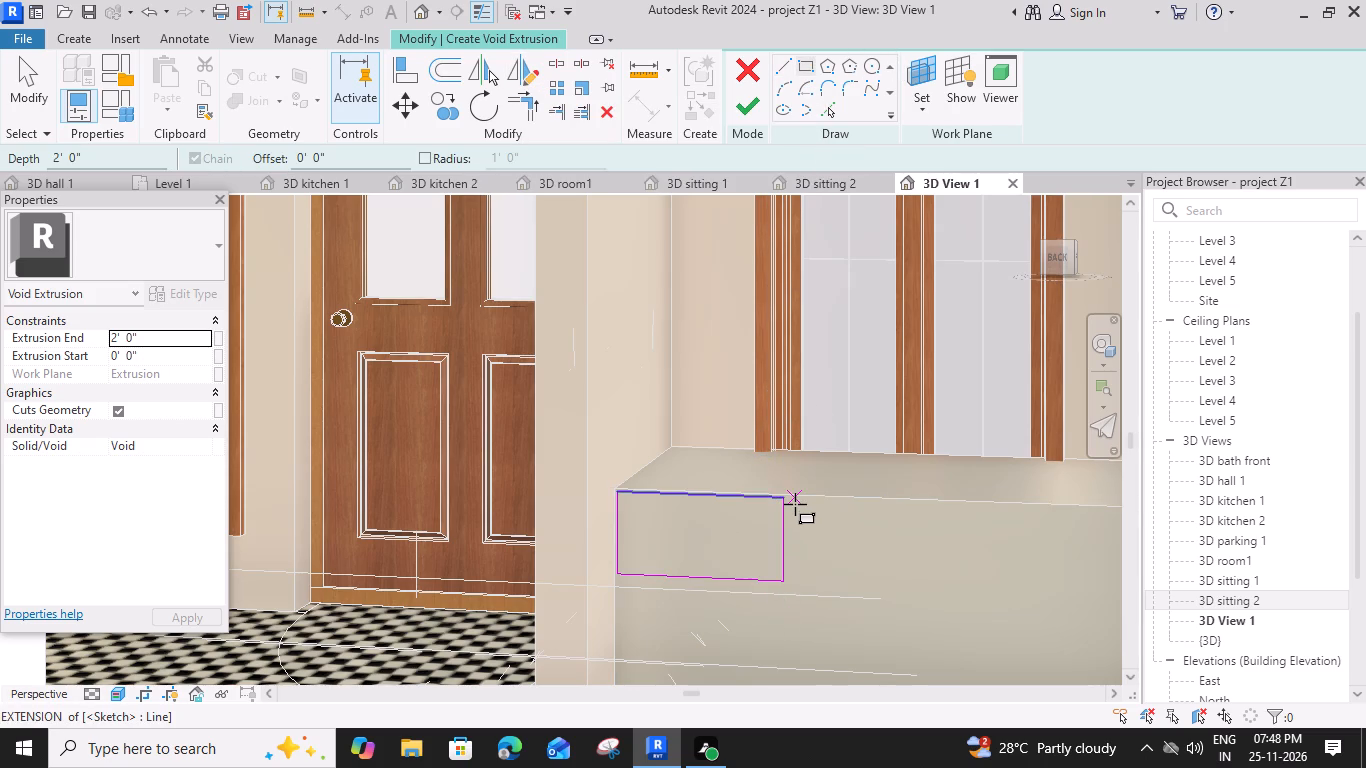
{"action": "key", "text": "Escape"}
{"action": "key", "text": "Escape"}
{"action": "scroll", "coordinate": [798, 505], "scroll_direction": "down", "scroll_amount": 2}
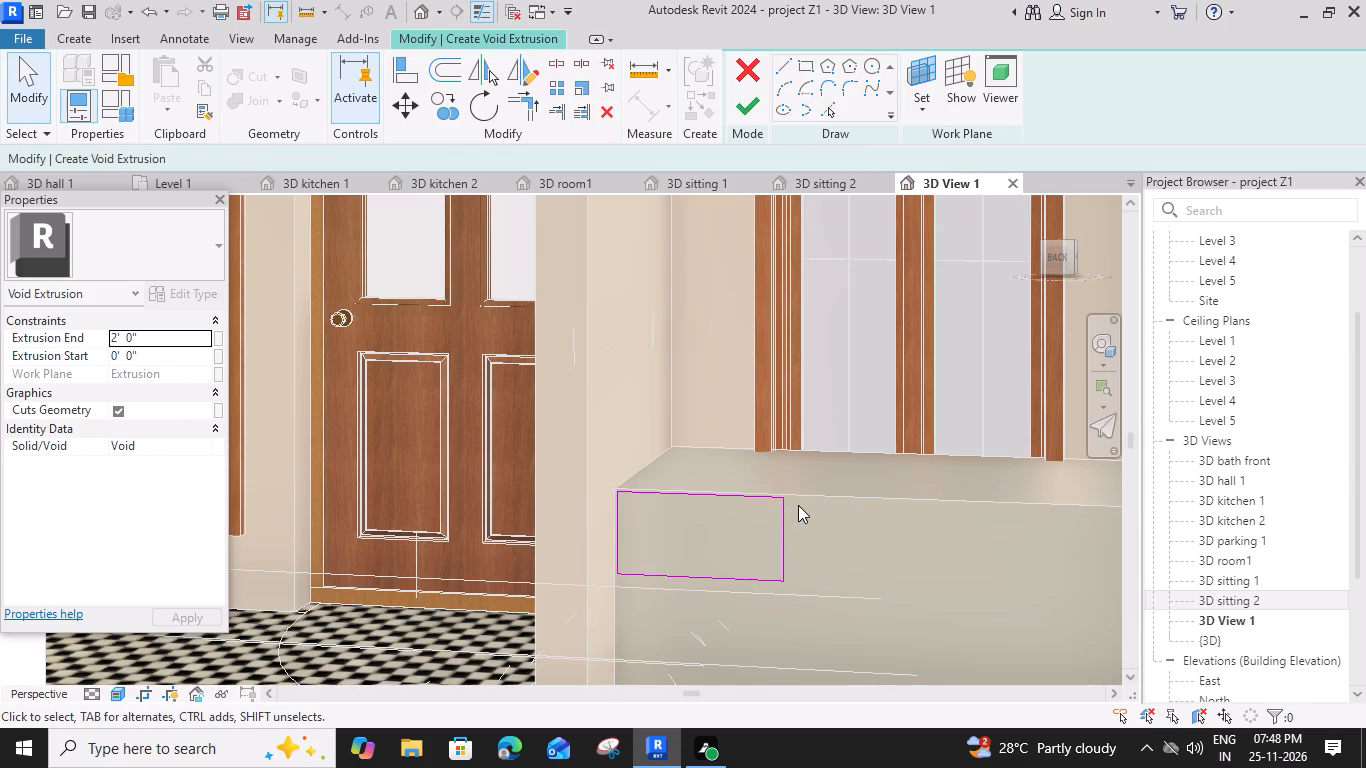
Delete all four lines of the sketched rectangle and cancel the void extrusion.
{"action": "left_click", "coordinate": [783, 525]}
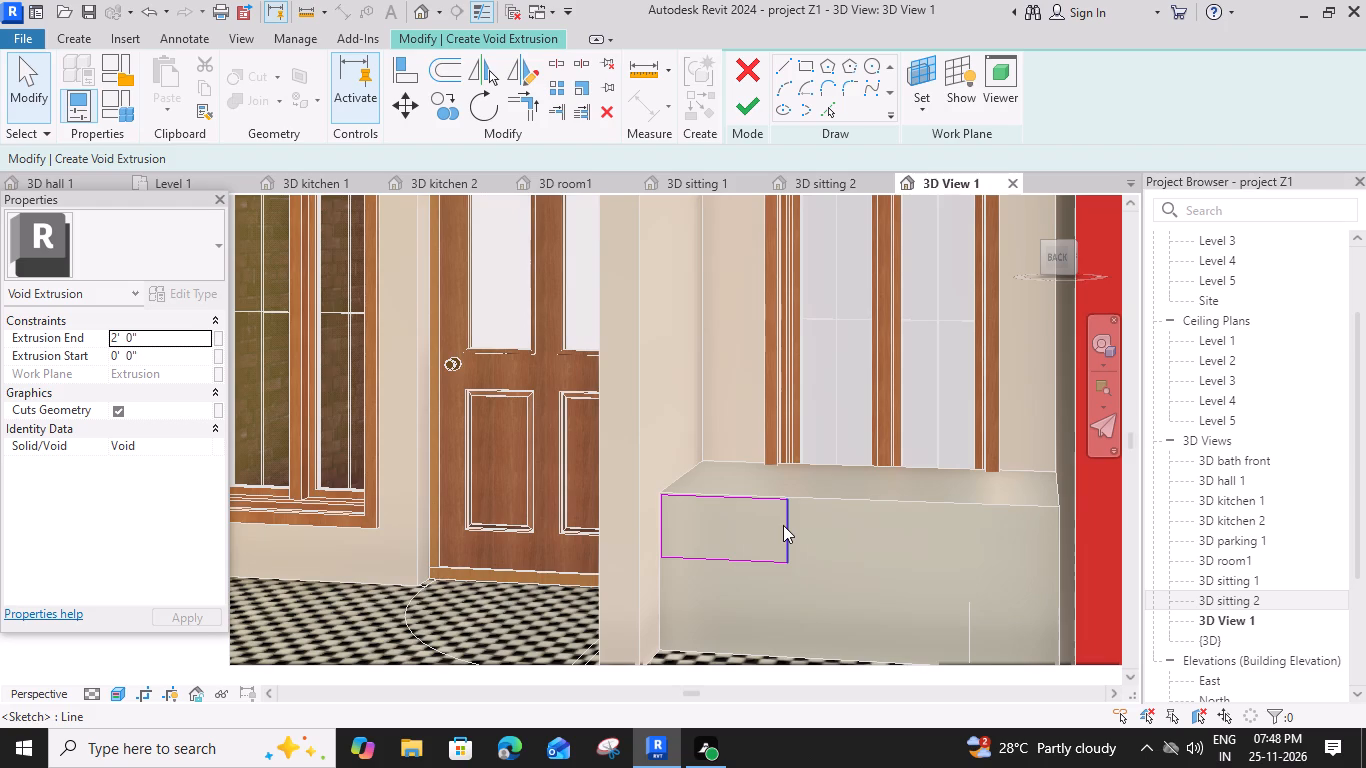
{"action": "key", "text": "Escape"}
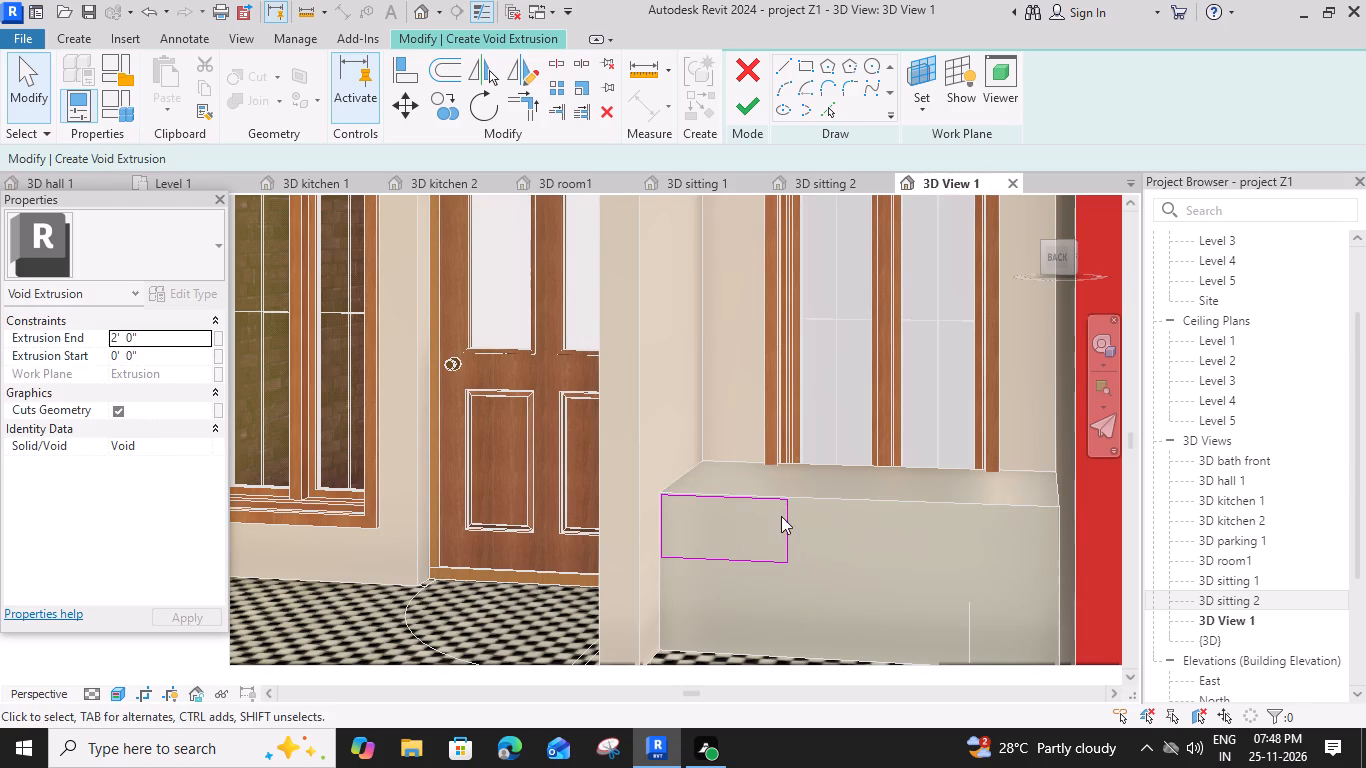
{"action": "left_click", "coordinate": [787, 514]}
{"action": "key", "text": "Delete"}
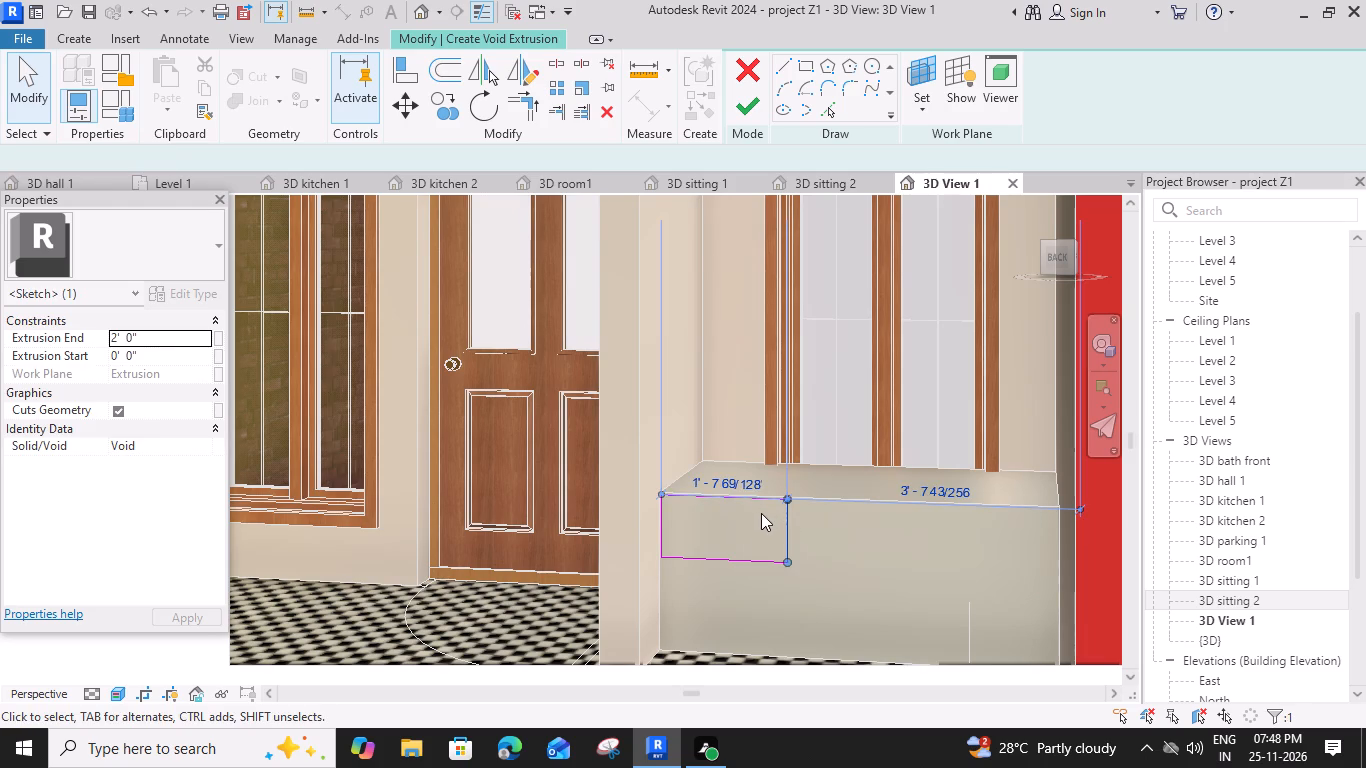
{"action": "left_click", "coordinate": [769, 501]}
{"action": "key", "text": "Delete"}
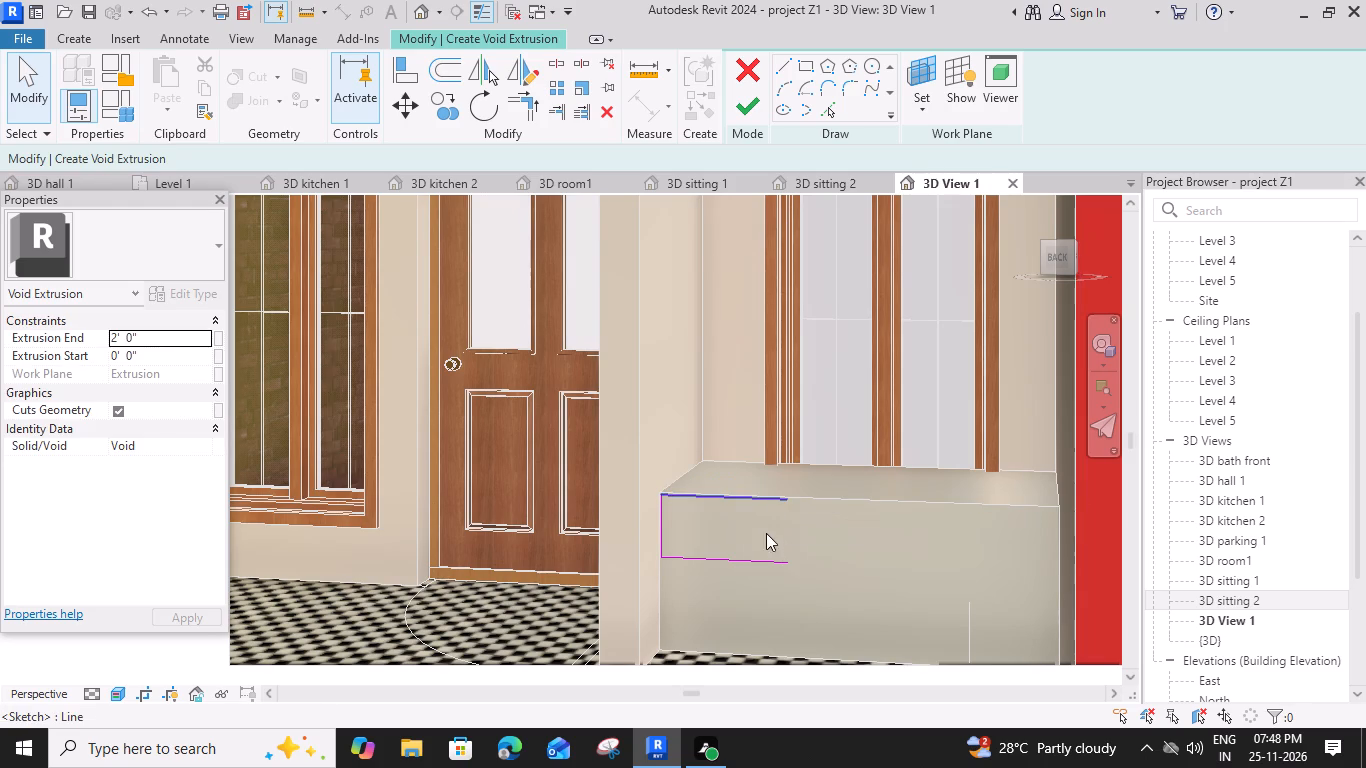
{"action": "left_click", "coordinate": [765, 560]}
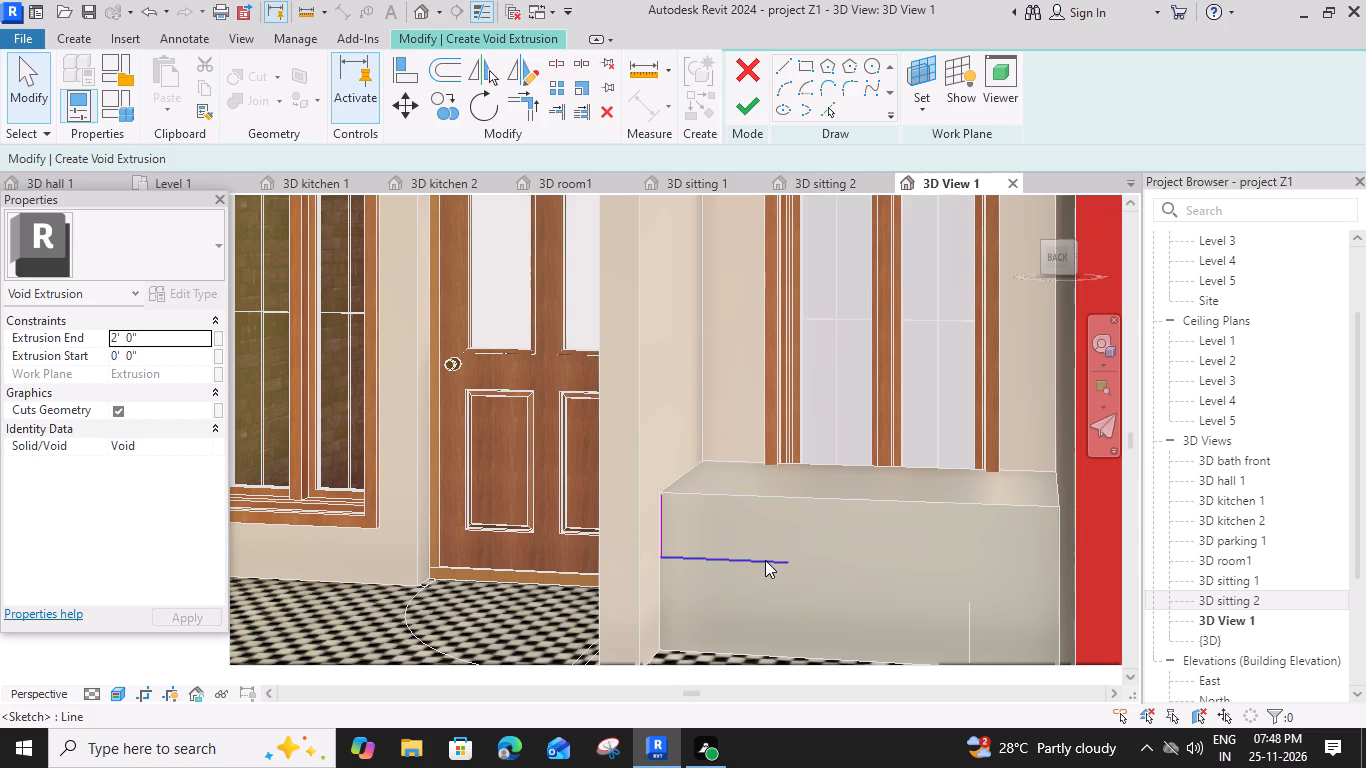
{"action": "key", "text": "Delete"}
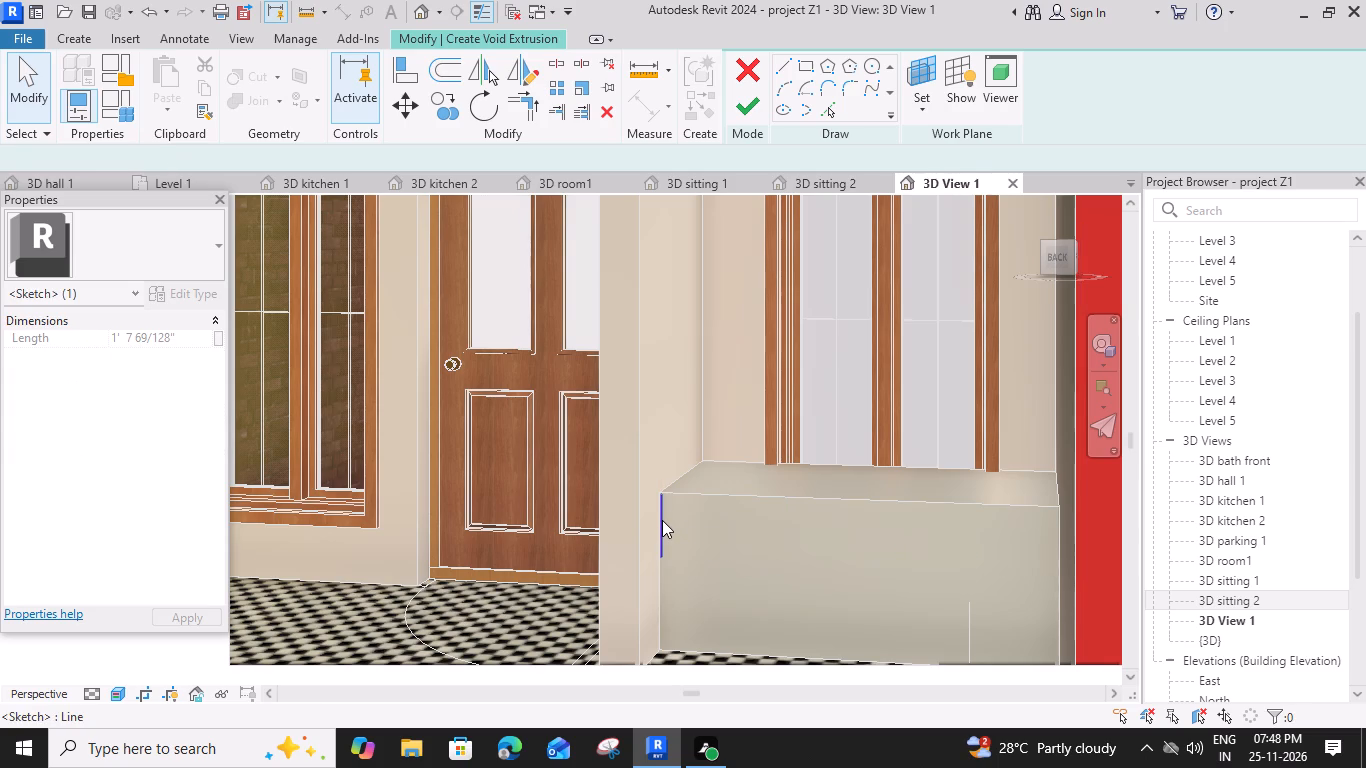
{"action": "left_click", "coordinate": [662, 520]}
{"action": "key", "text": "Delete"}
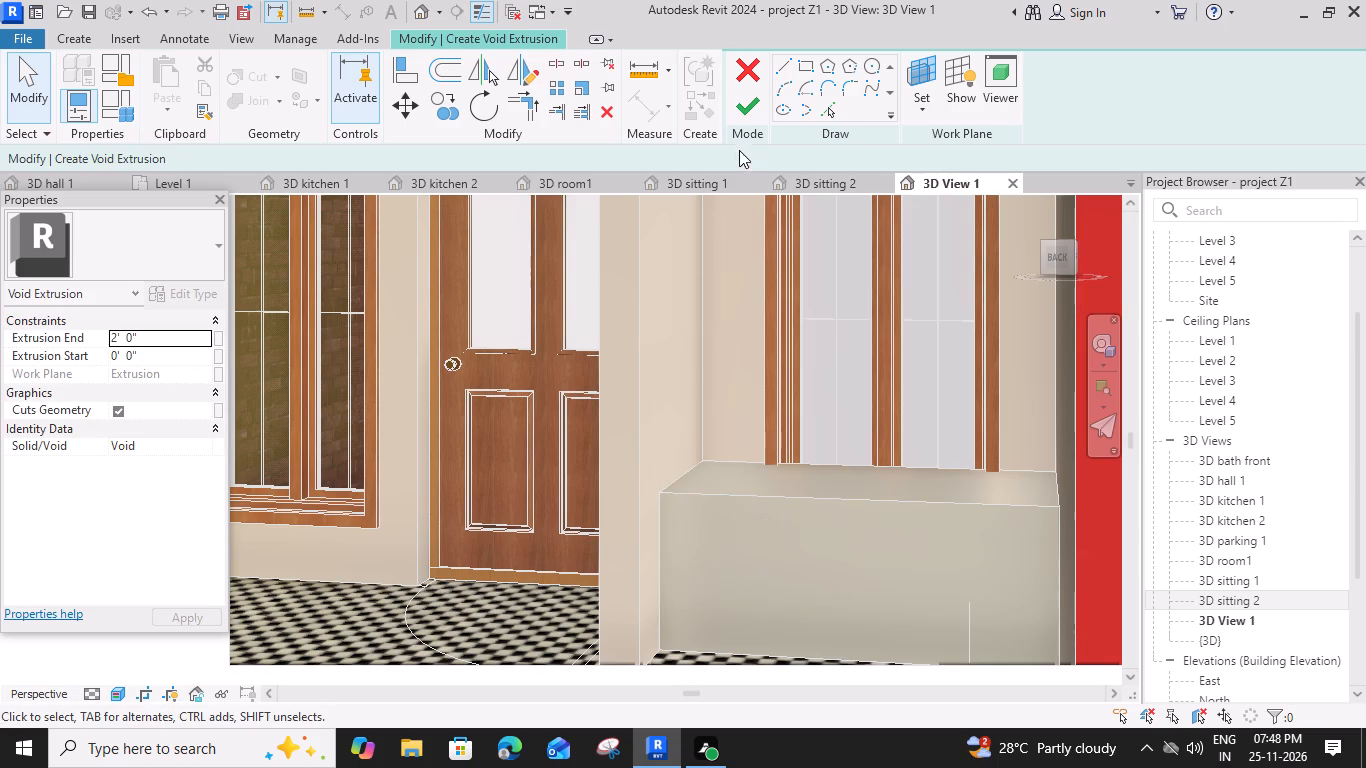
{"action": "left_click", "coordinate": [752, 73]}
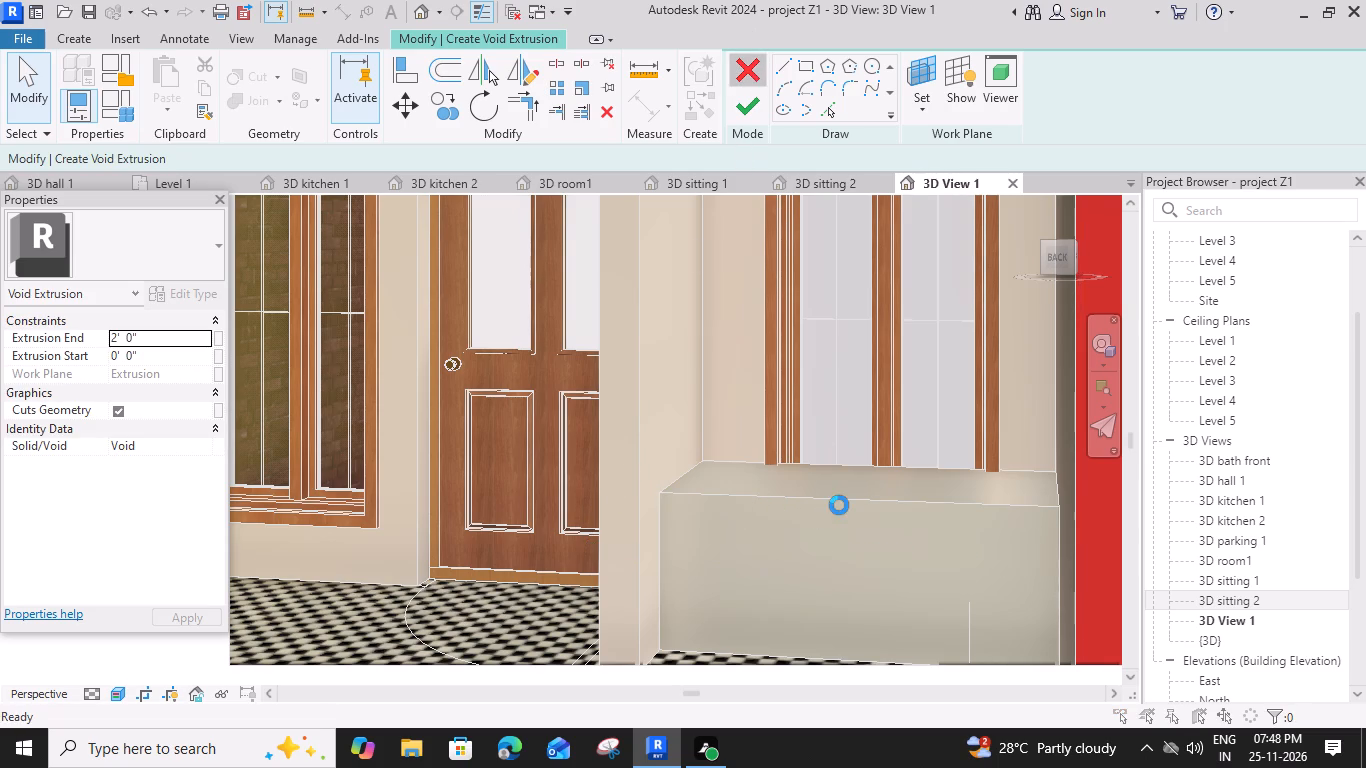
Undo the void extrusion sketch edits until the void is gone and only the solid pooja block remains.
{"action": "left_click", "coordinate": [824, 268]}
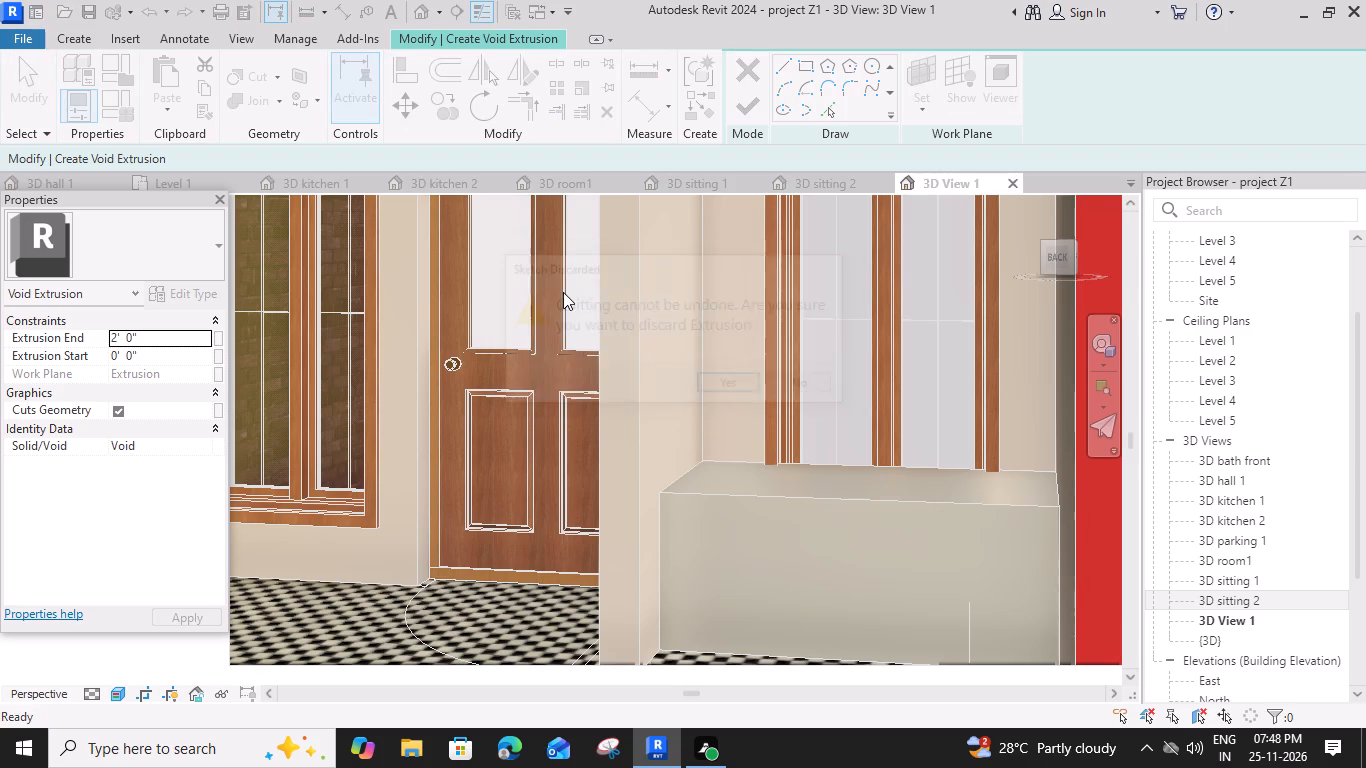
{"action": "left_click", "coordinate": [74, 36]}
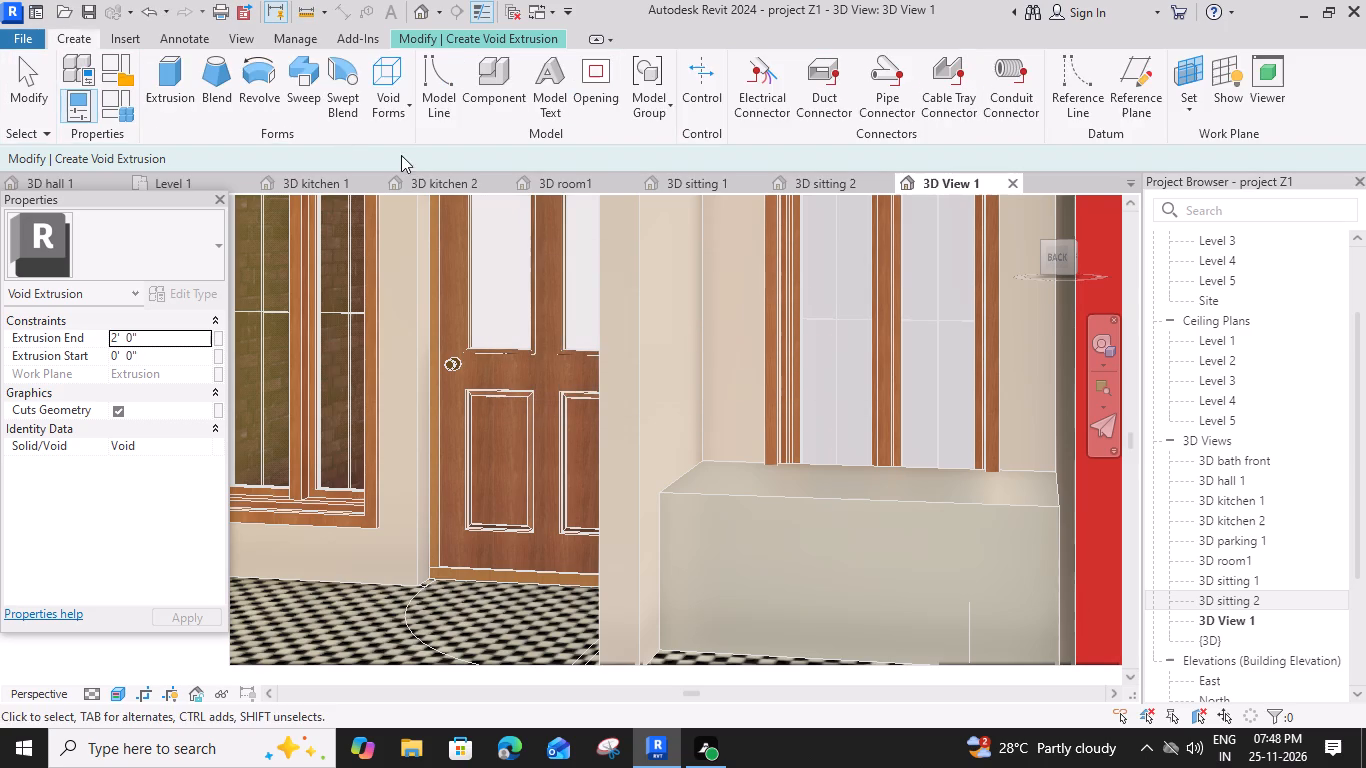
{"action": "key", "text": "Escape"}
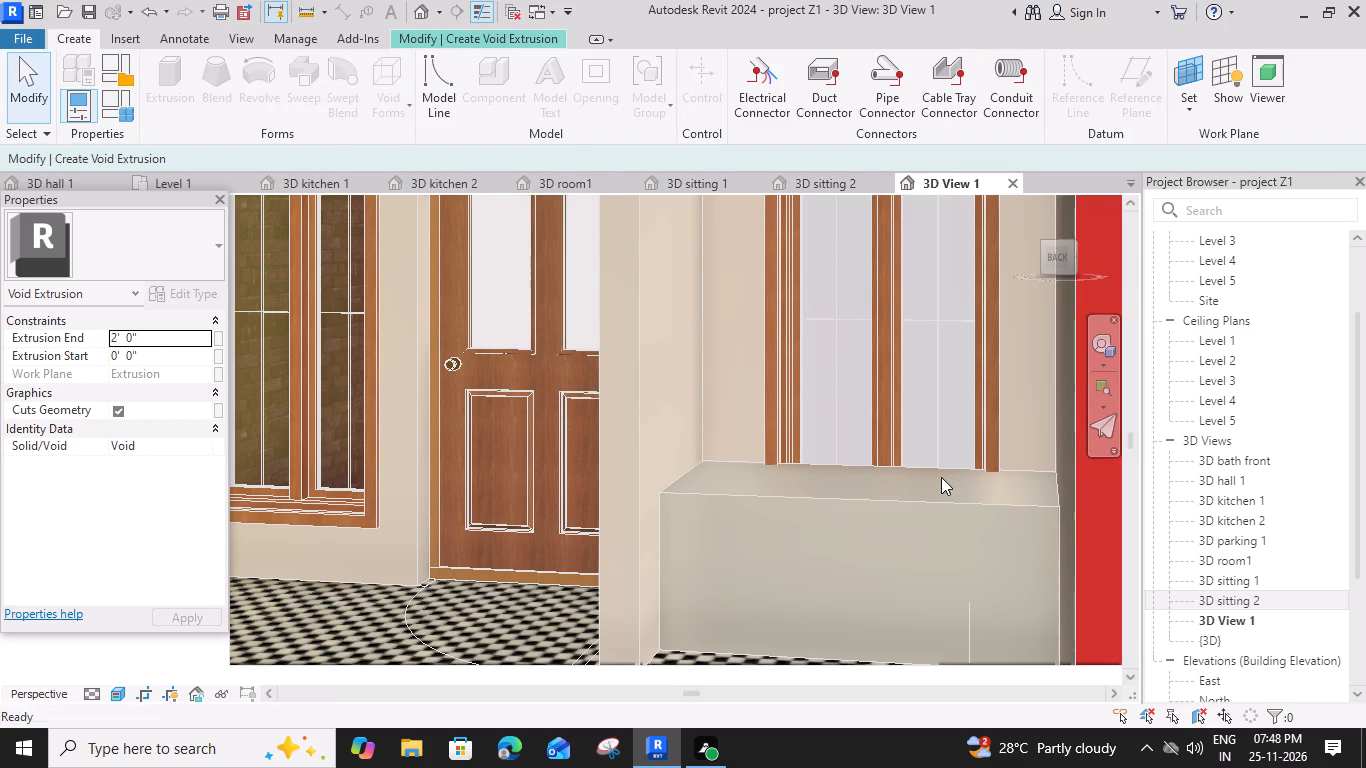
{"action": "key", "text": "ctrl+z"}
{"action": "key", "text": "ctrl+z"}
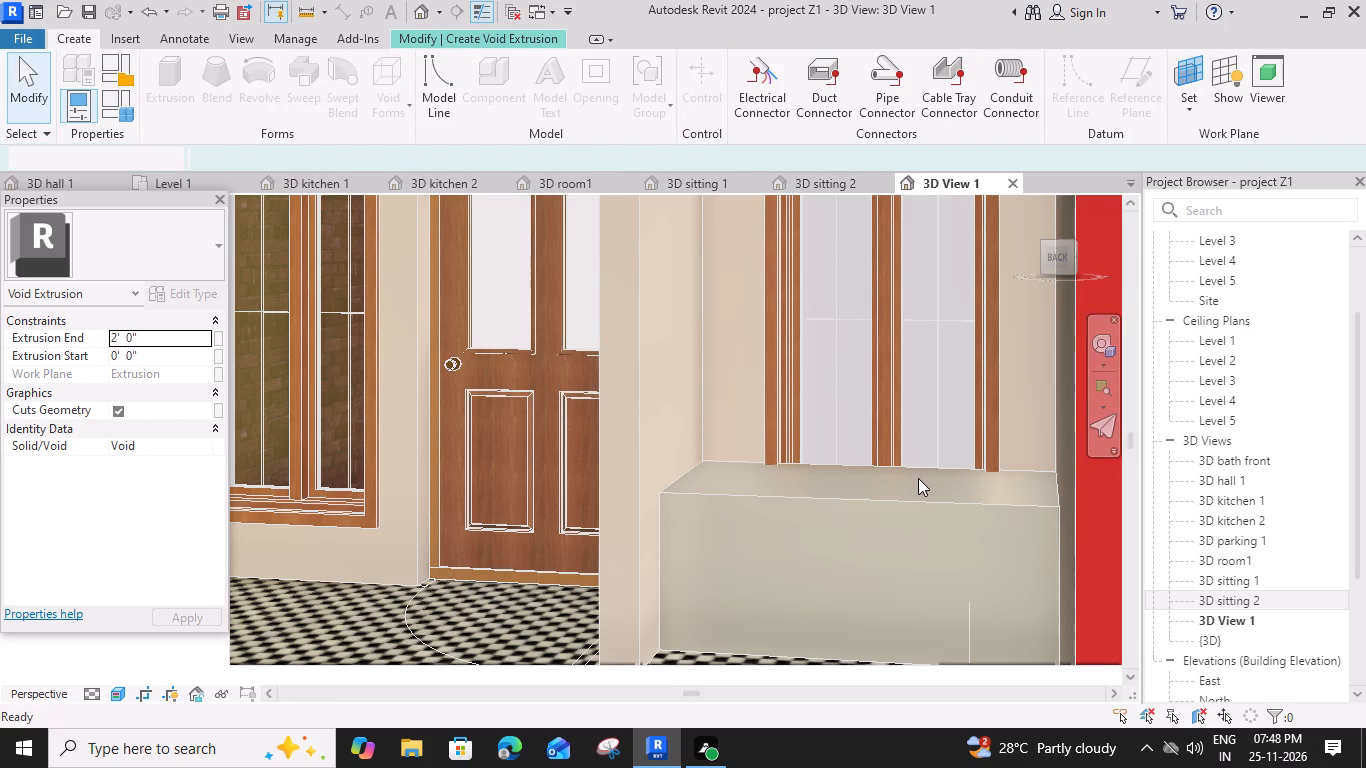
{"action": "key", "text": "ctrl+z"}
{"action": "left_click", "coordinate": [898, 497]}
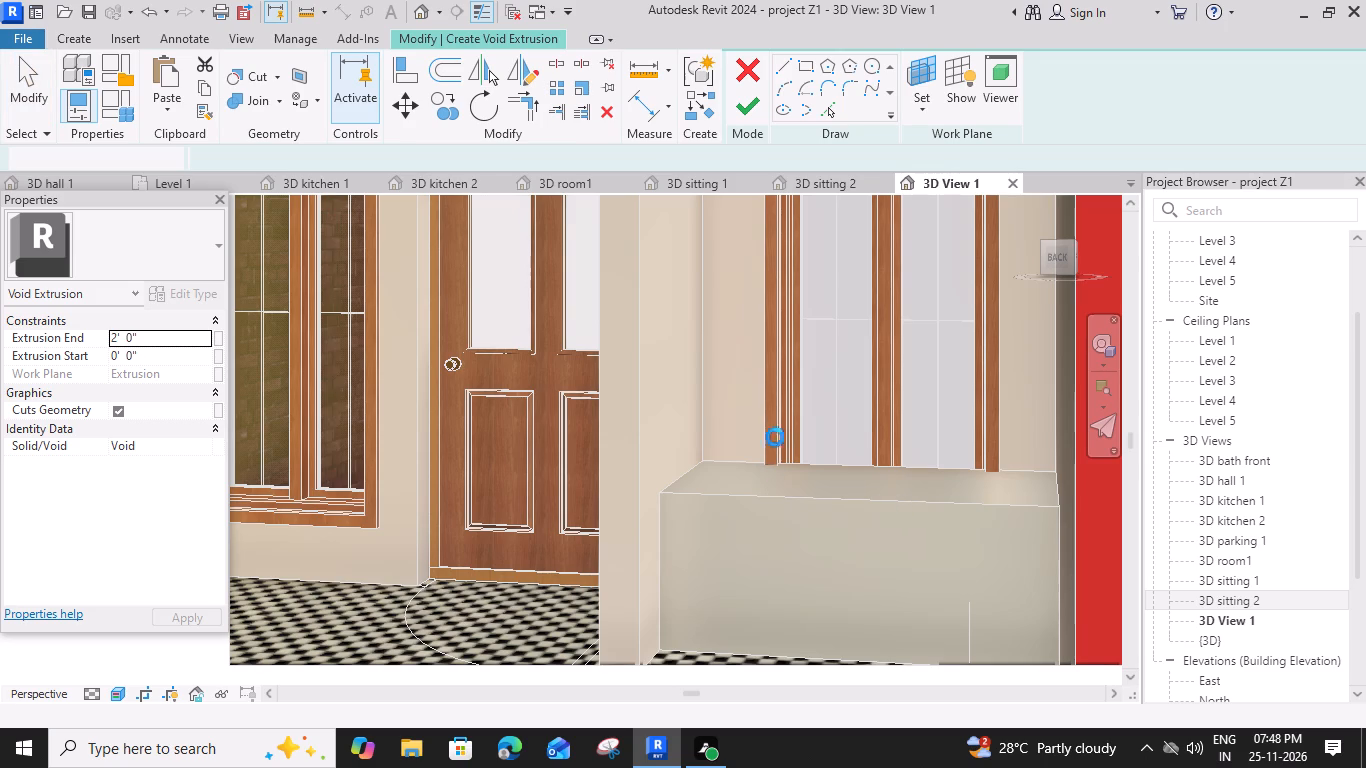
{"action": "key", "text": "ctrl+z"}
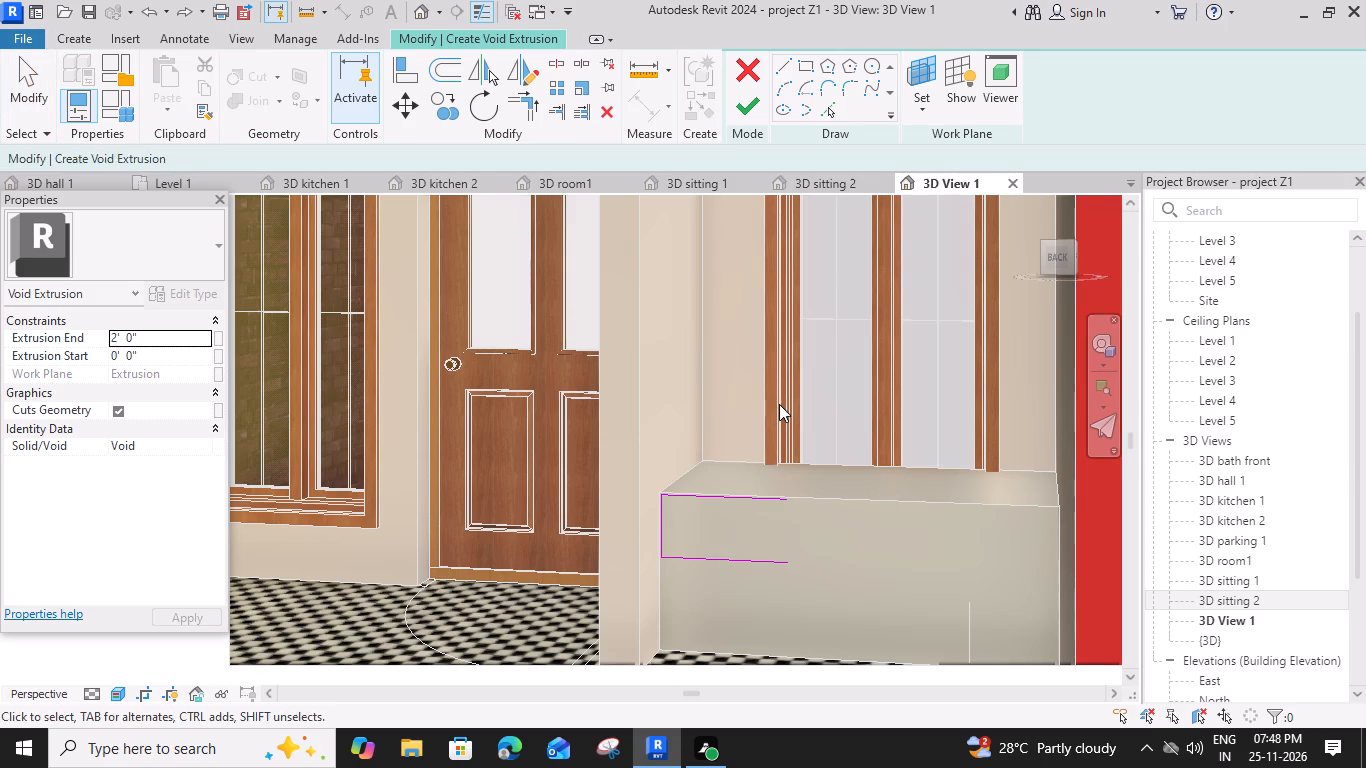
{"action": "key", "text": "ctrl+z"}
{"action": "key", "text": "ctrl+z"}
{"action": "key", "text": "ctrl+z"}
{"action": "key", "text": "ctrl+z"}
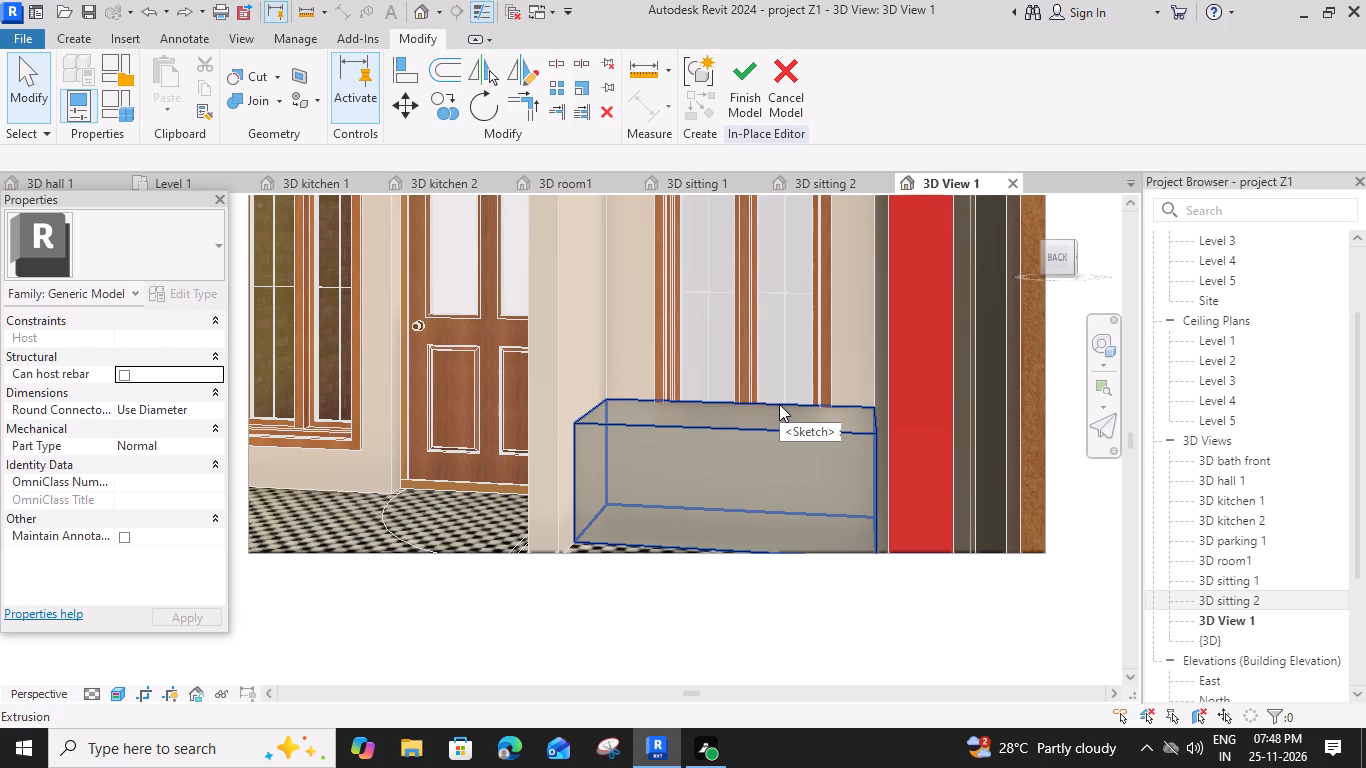
Set the extrusion end of the solid block under the puja window to 1'-0".
{"action": "left_click", "coordinate": [779, 404]}
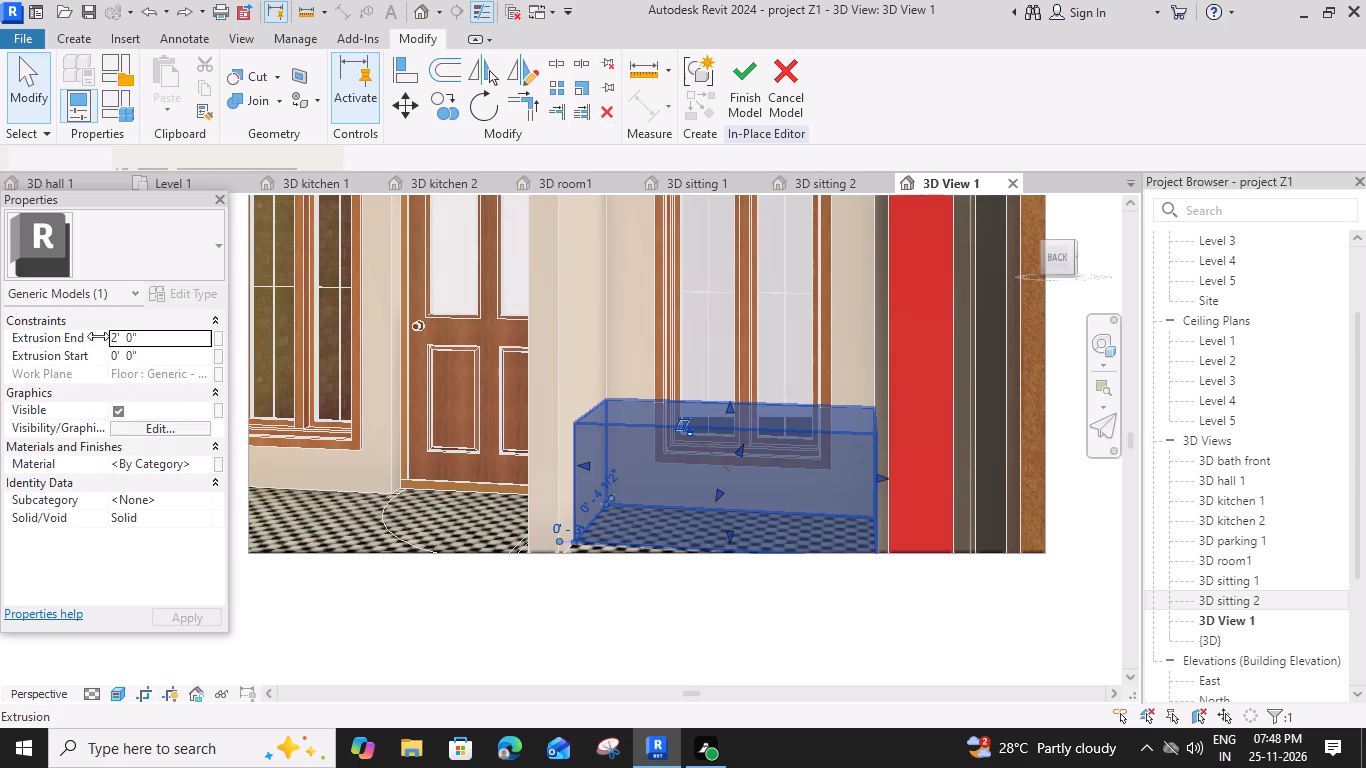
{"action": "left_click", "coordinate": [147, 337]}
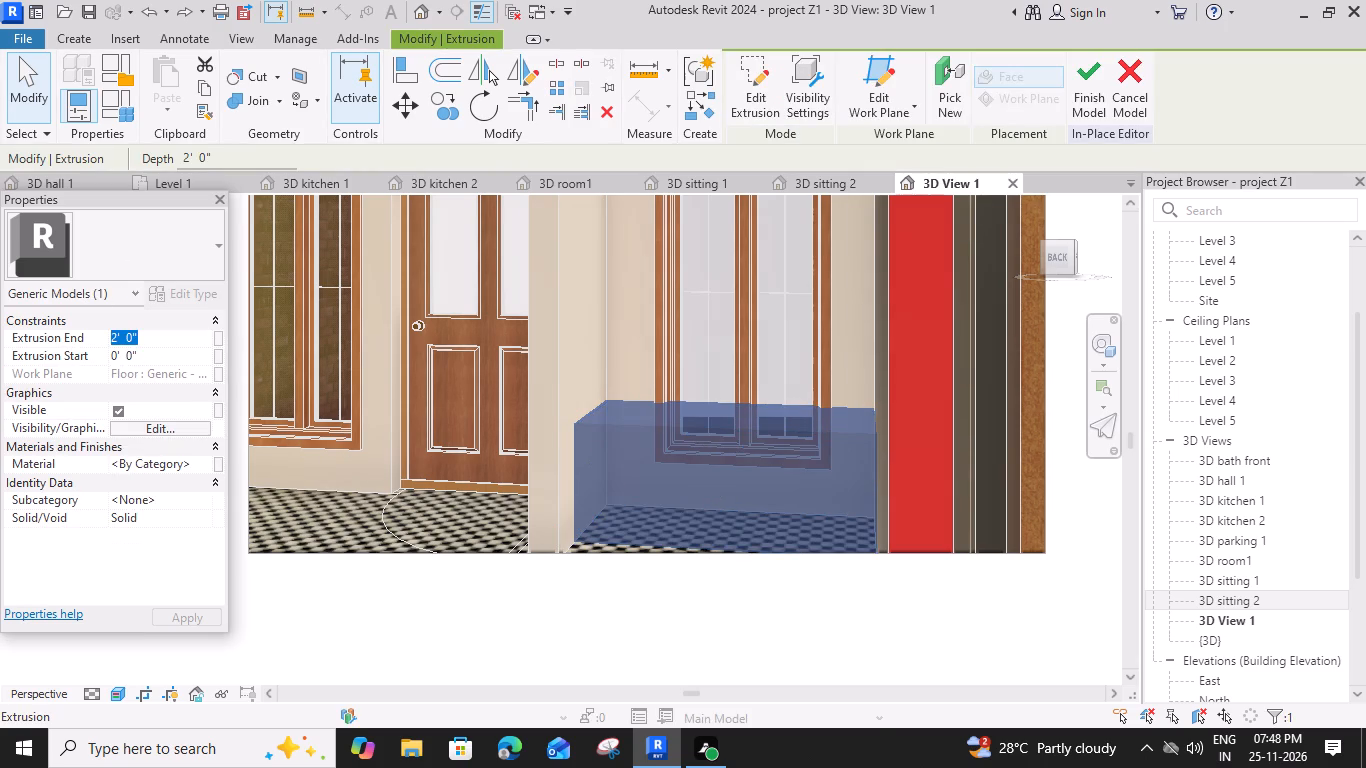
{"action": "type", "text": "1'"}
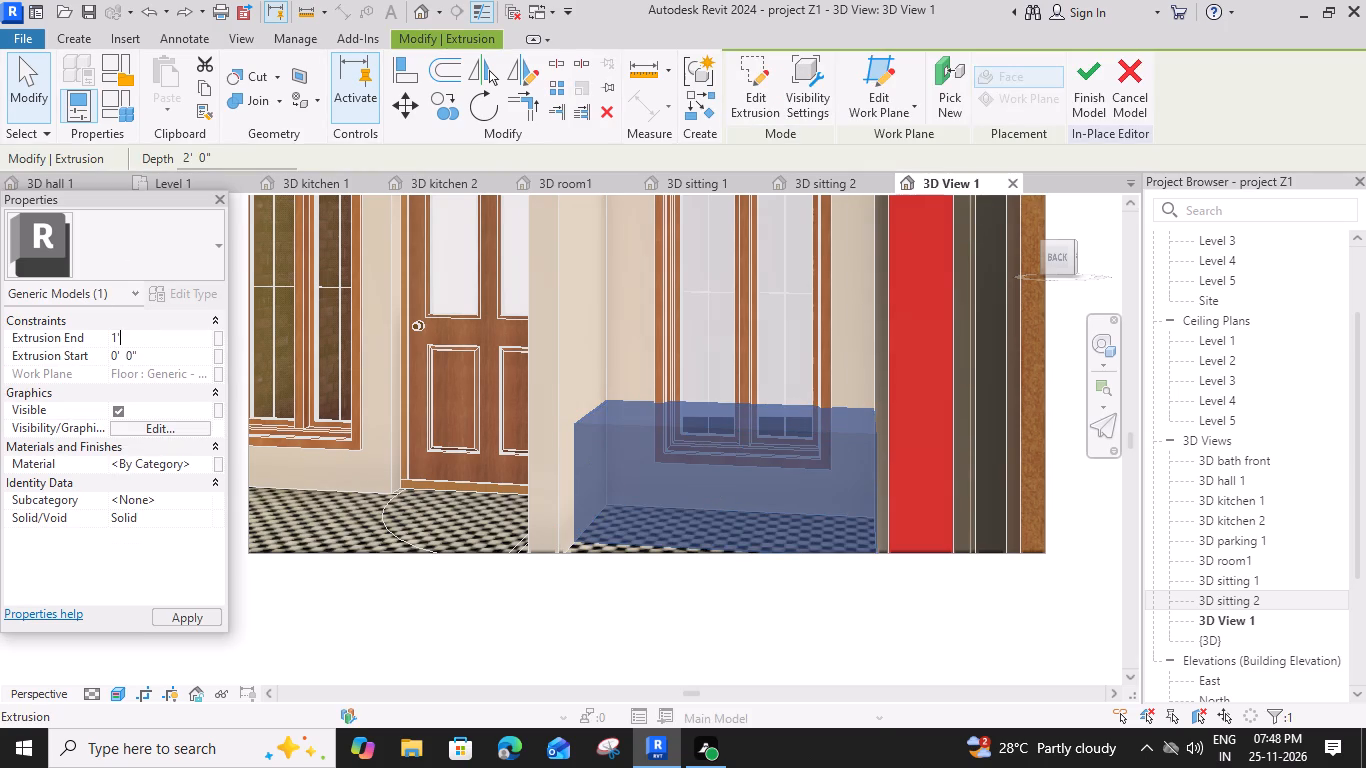
{"action": "key", "text": "Return"}
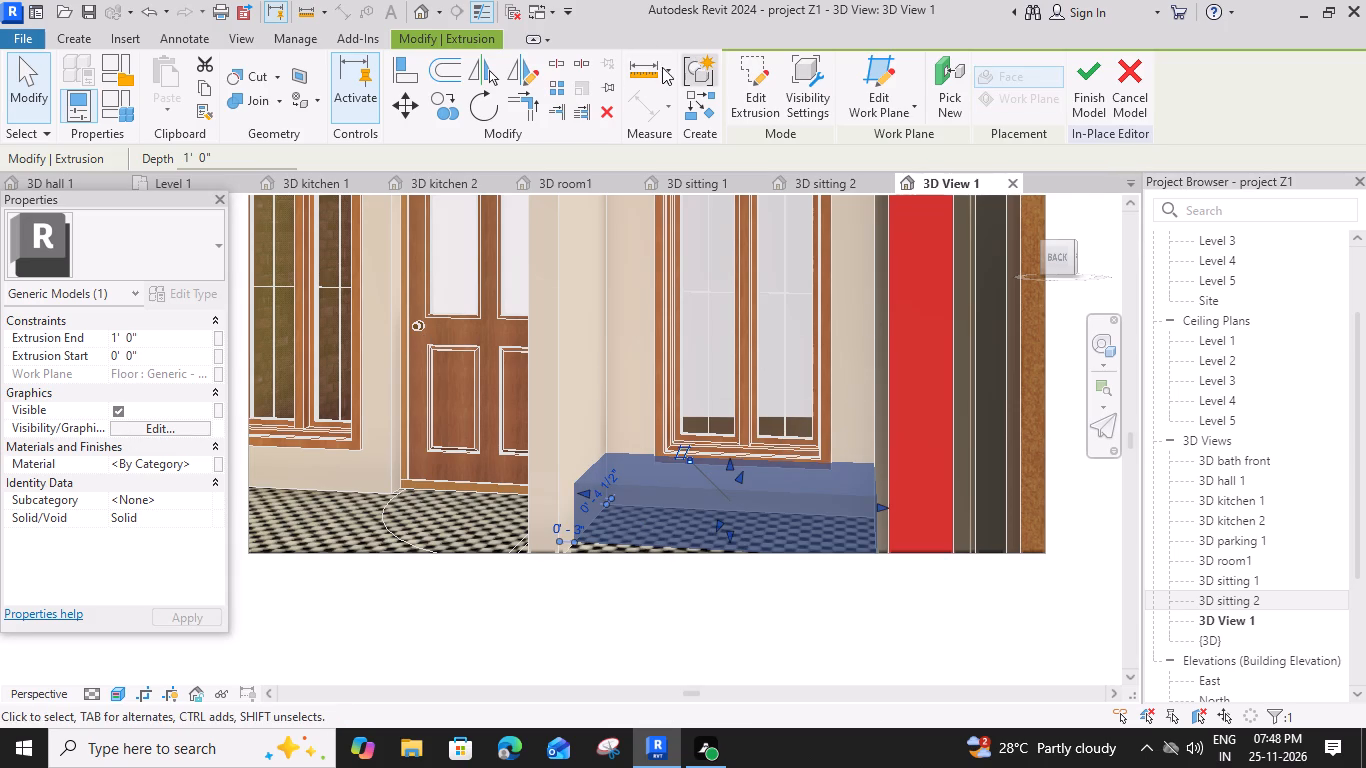
Begin a void form in the in-place pooja unit model.
{"action": "left_click", "coordinate": [74, 31]}
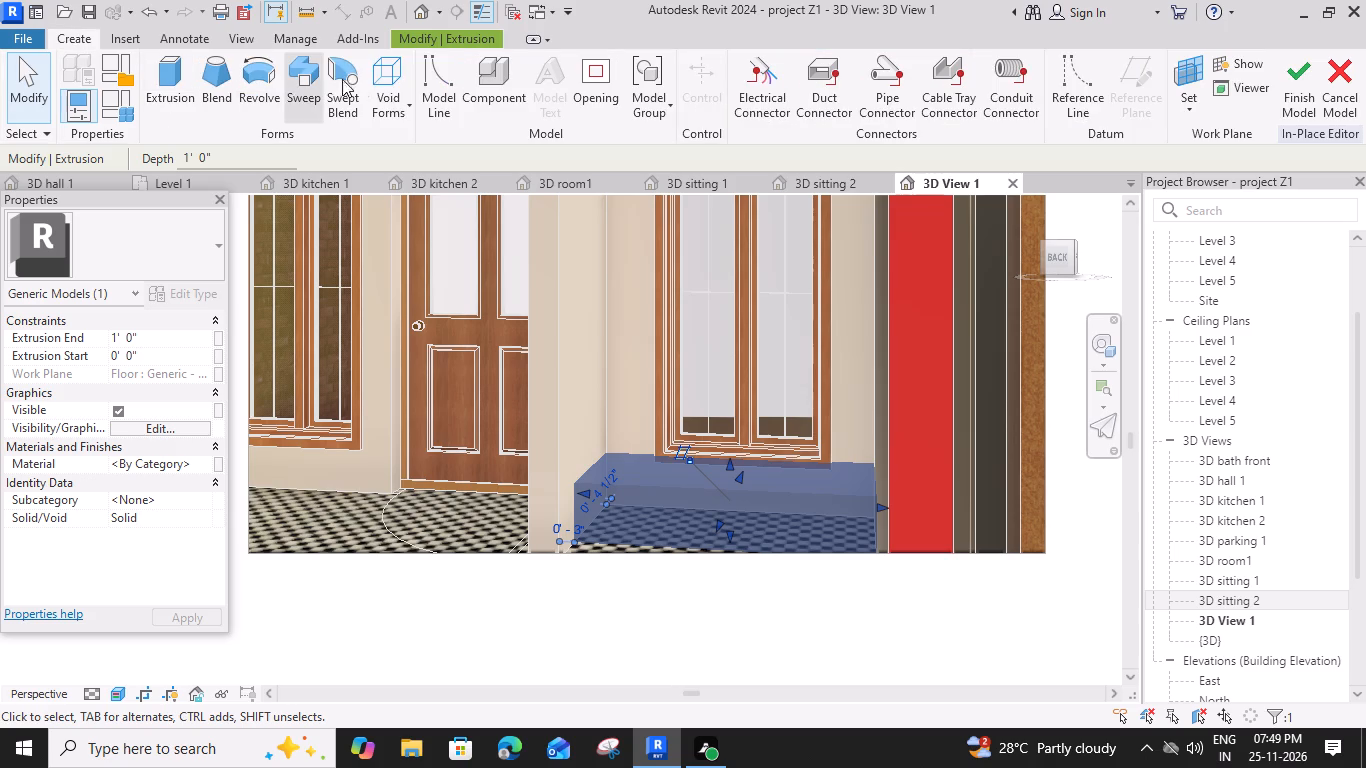
{"action": "left_click", "coordinate": [371, 71]}
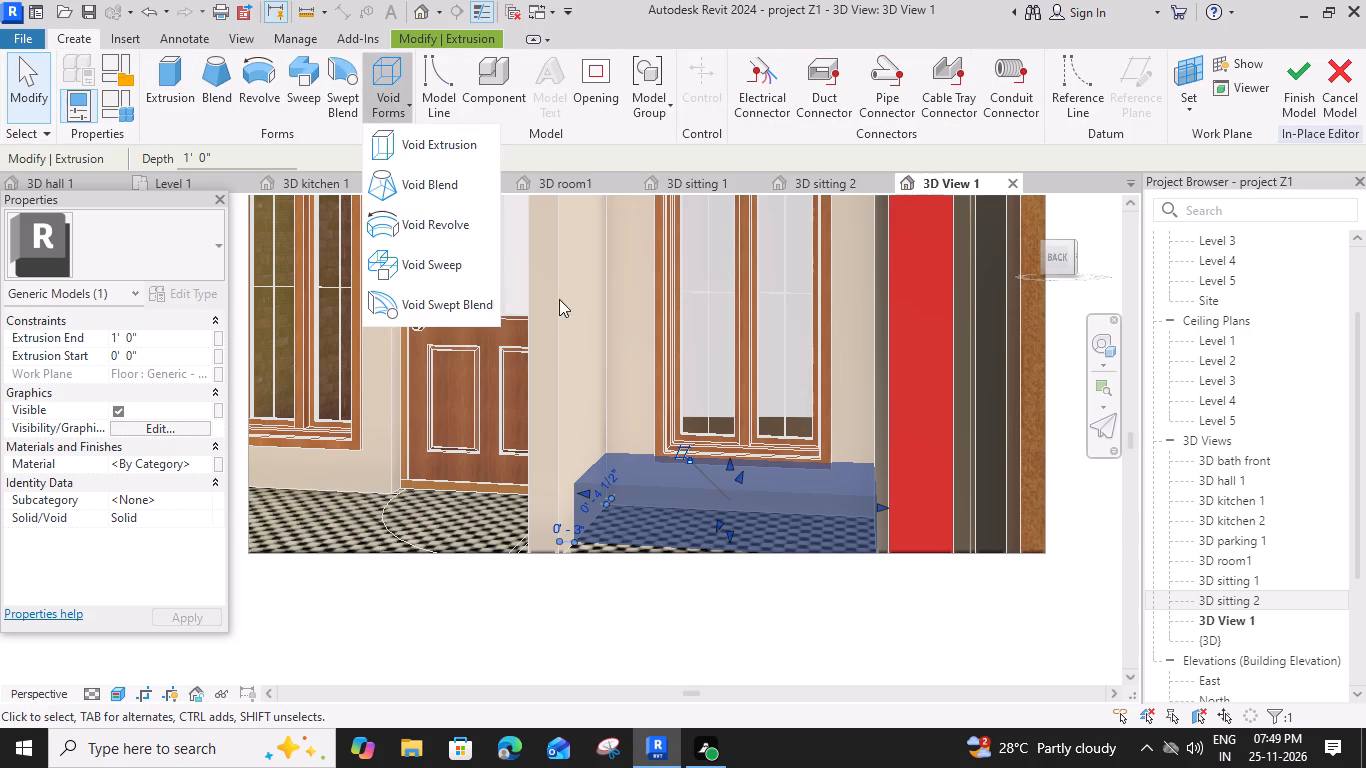
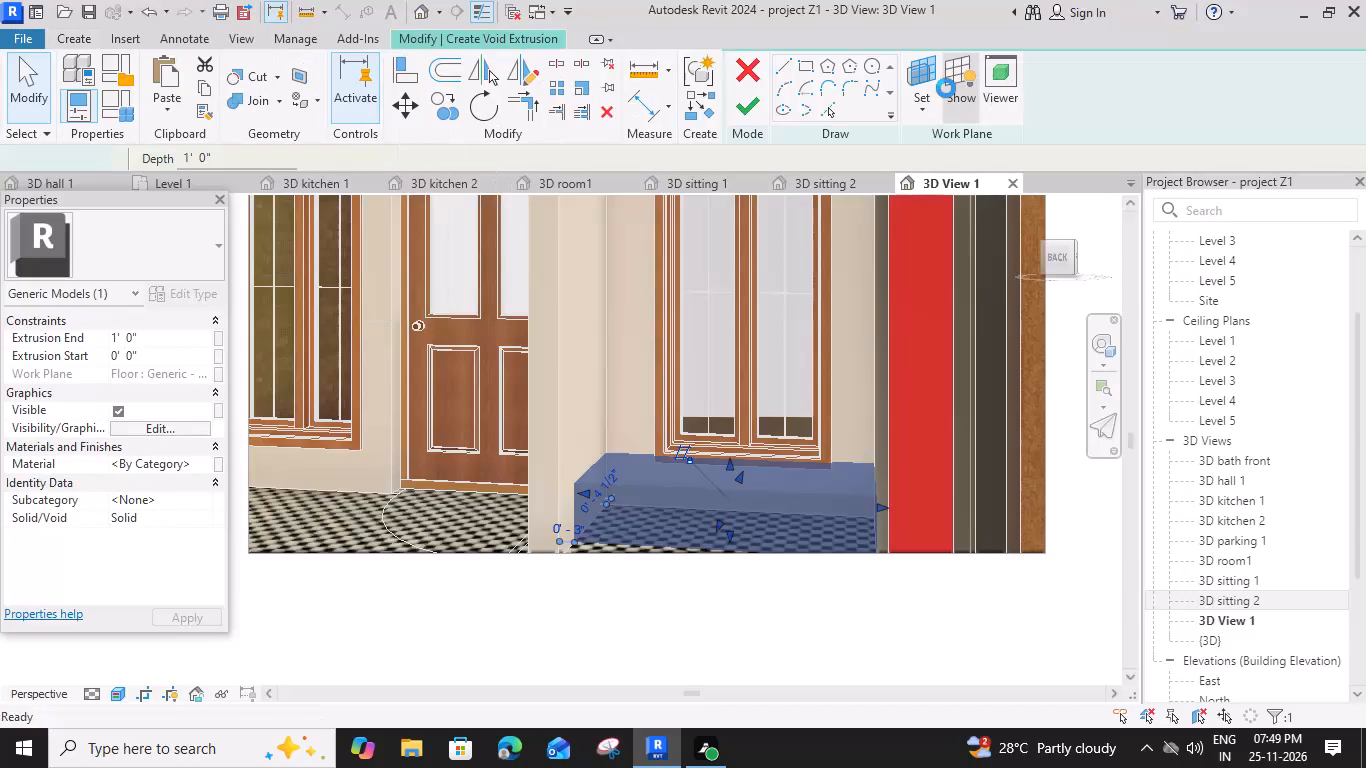
Set the void extrusion's work plane to the front face of the platform beneath the window.
{"action": "left_click", "coordinate": [929, 111]}
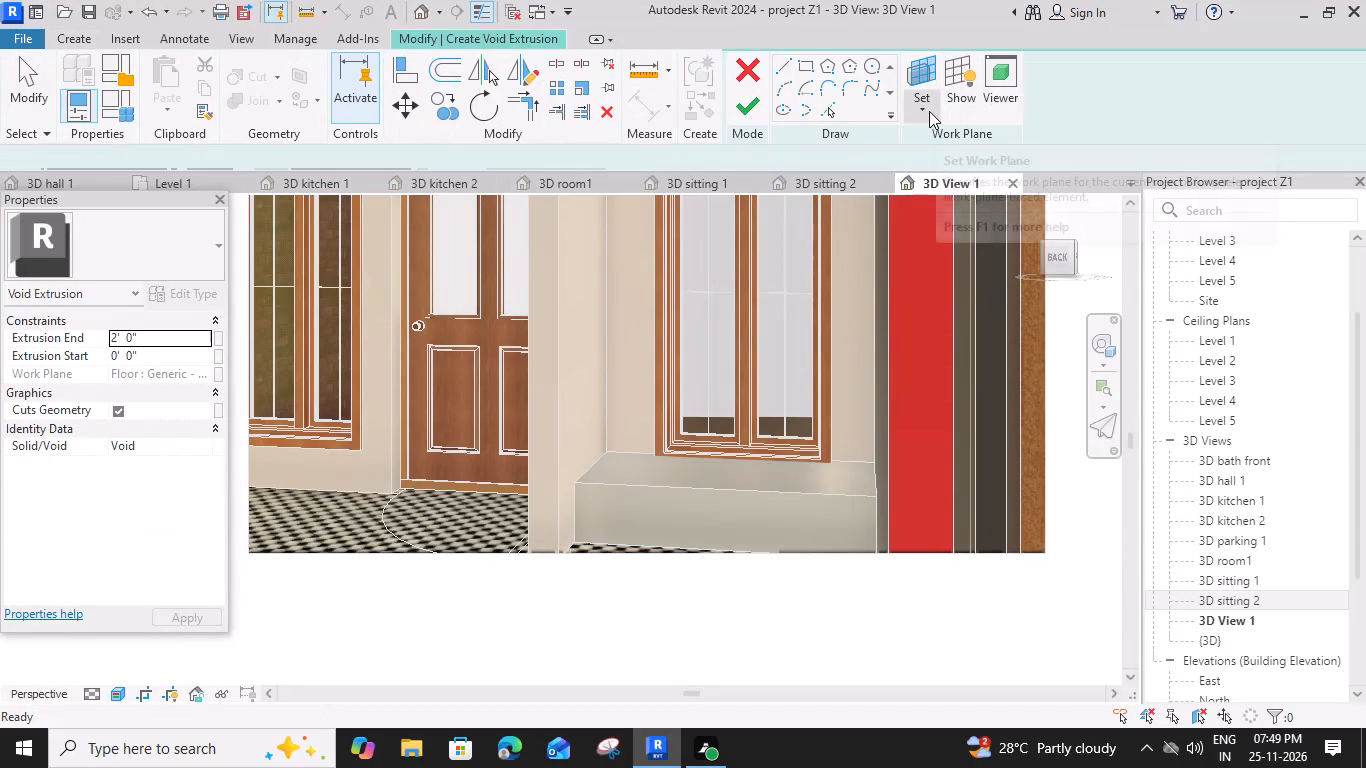
{"action": "left_click", "coordinate": [957, 189]}
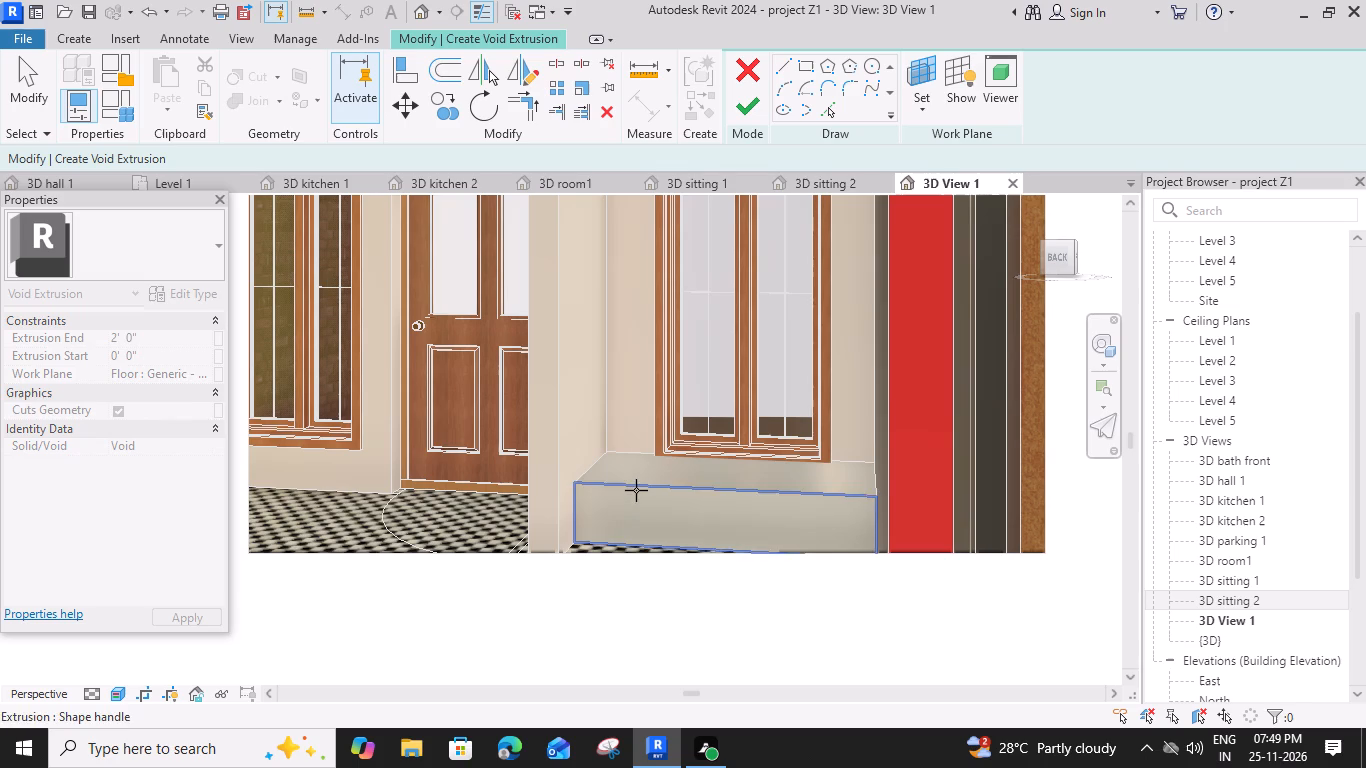
{"action": "left_click", "coordinate": [636, 490]}
Sketch a rectangle inset 2" from the edges of the platform's front face and finish the void extrusion sketch.
{"action": "left_click", "coordinate": [806, 65]}
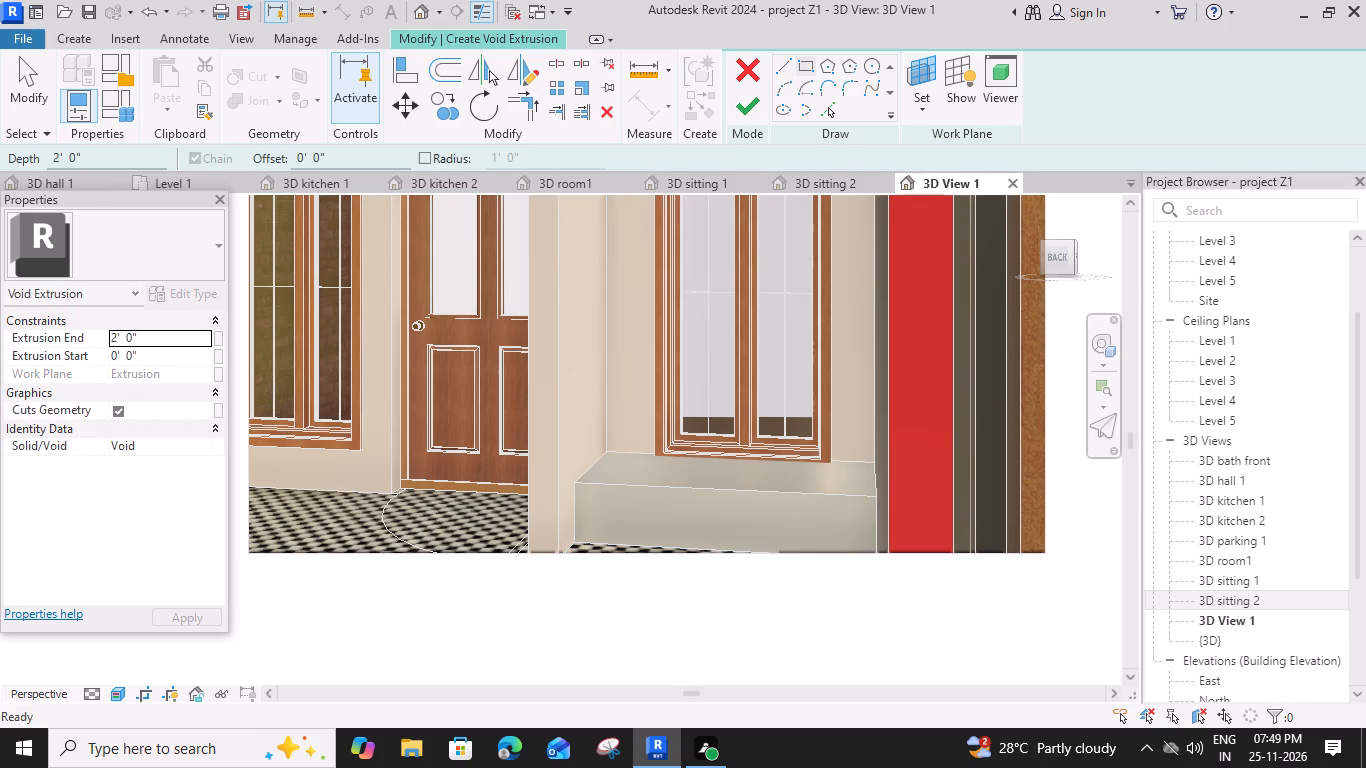
{"action": "left_click_drag", "start_coordinate": [332, 152], "coordinate": [109, 165]}
{"action": "type", "text": "2\""}
{"action": "key", "text": "Return"}
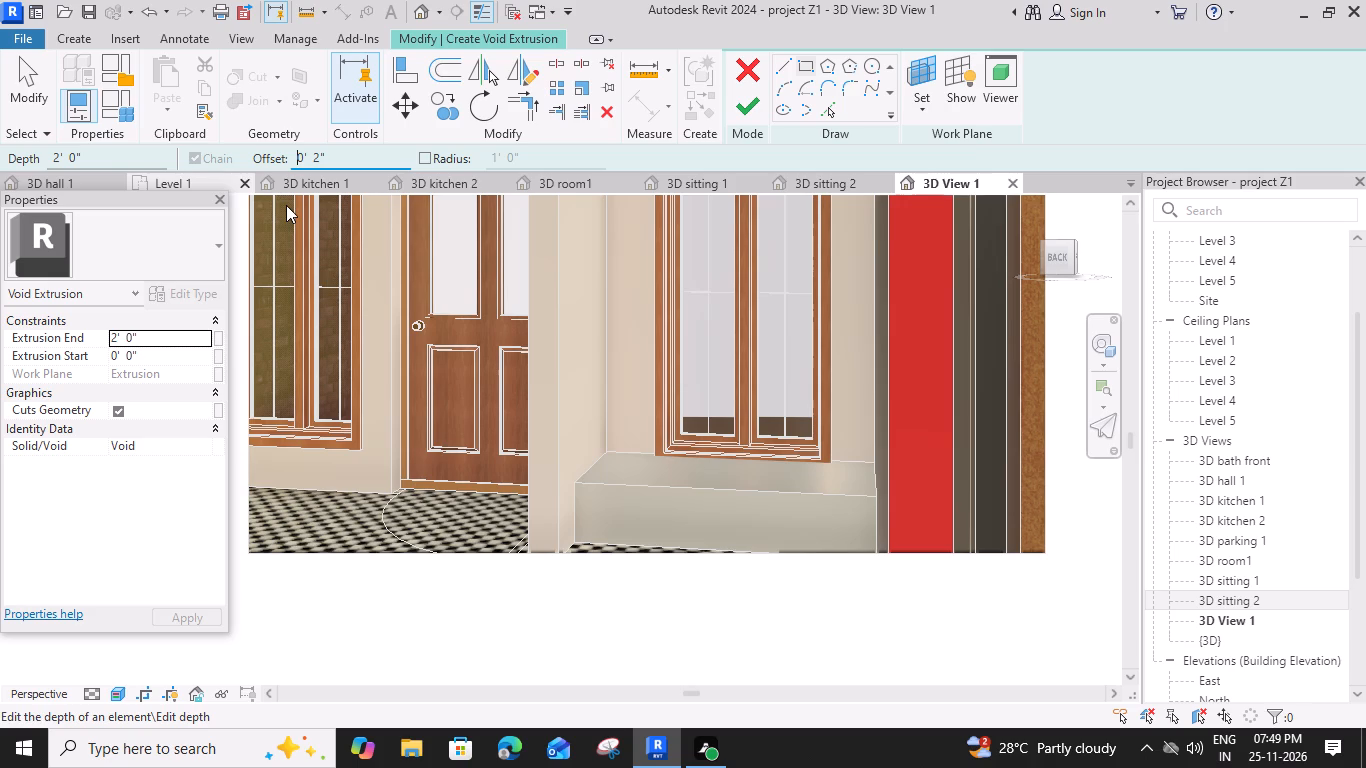
{"action": "scroll", "coordinate": [591, 488], "scroll_direction": "up", "scroll_amount": 2}
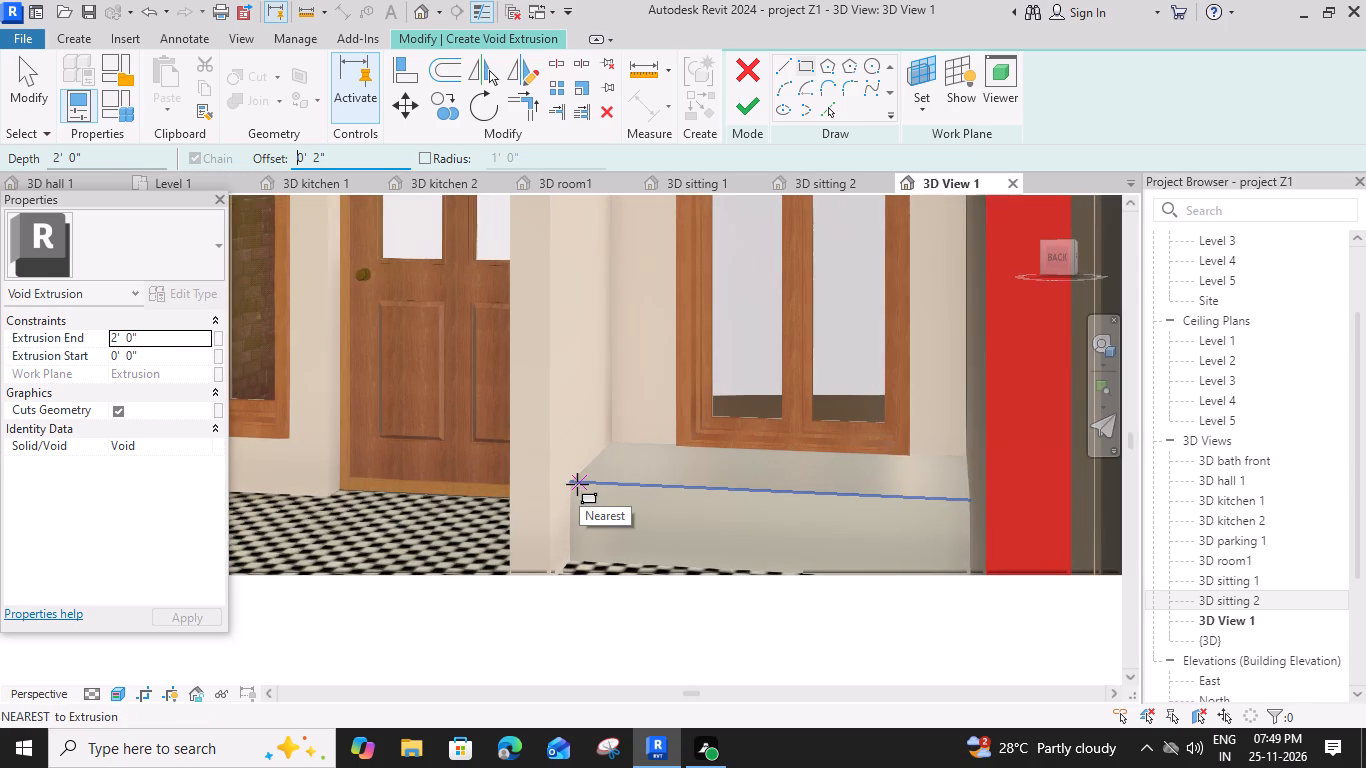
{"action": "left_click", "coordinate": [573, 482]}
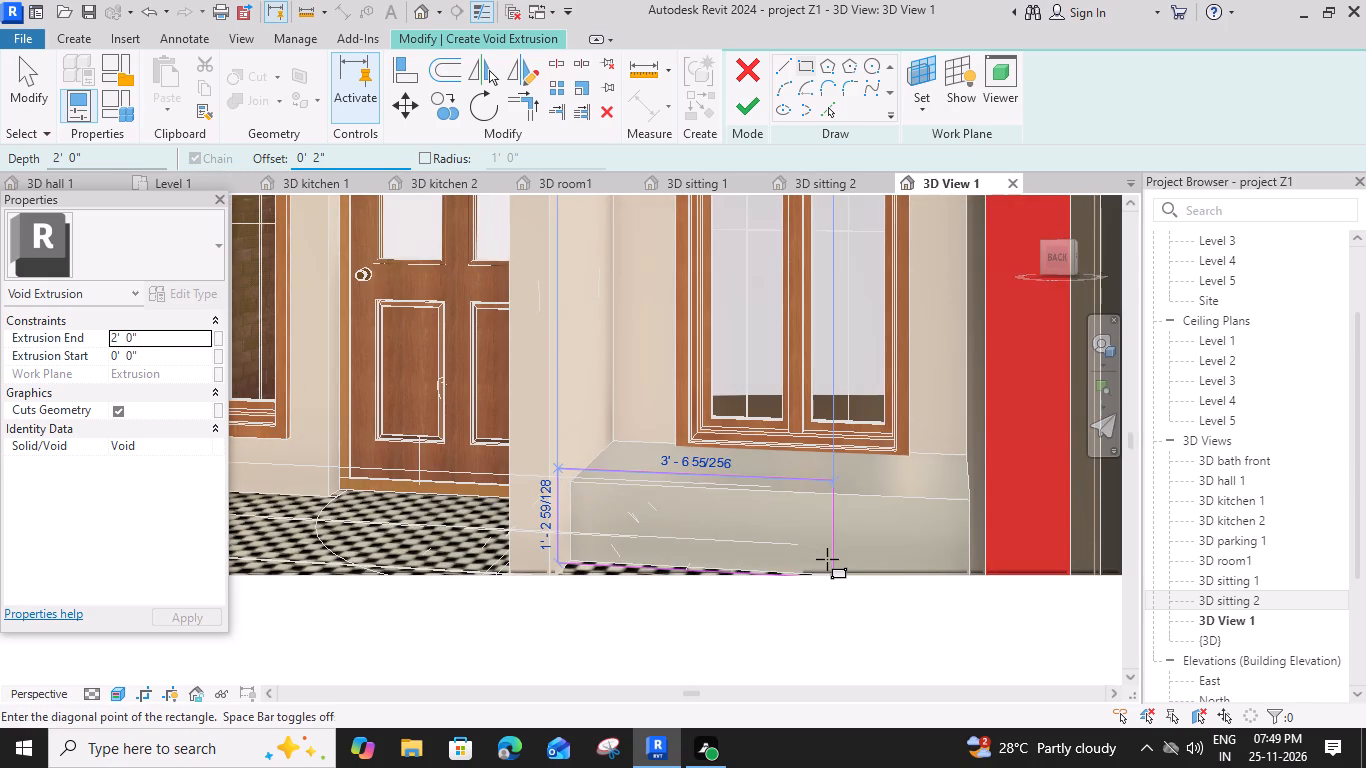
{"action": "key", "text": "space"}
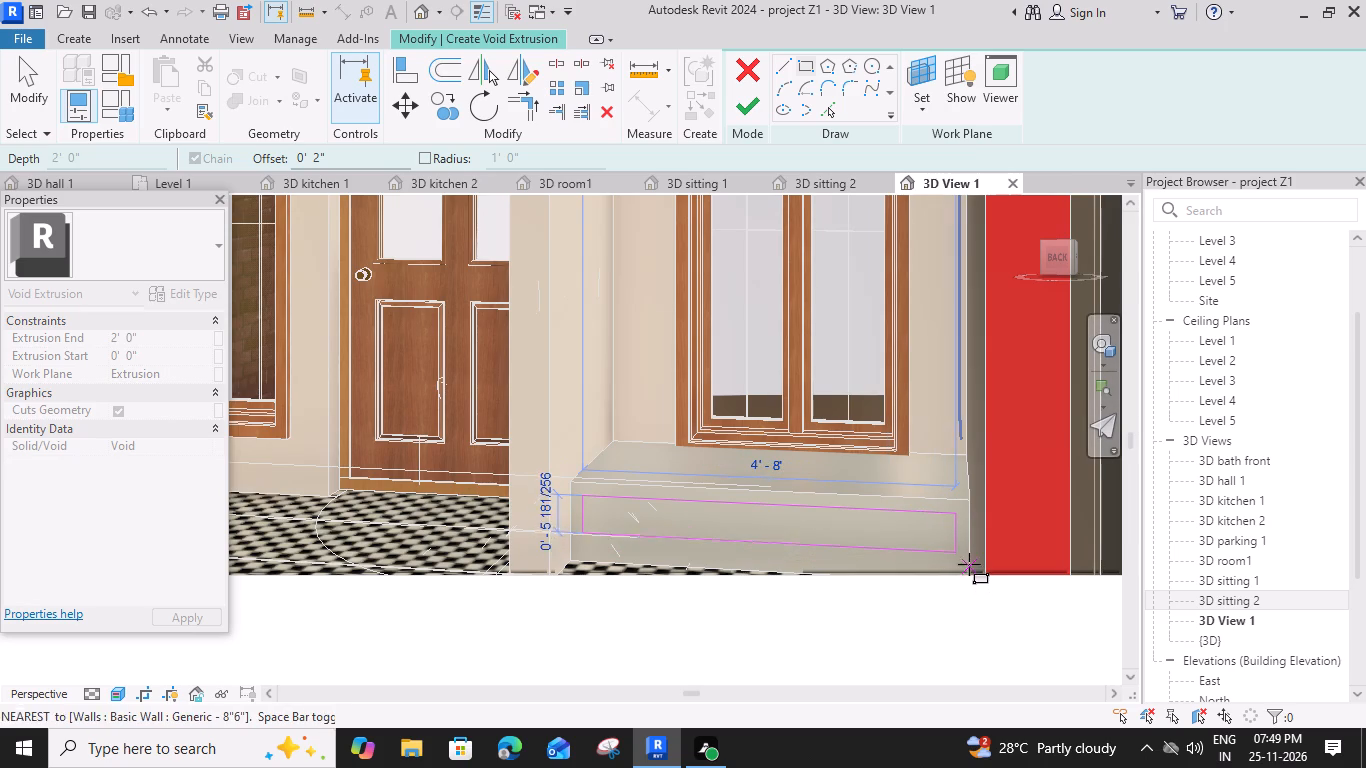
{"action": "middle_click_drag", "start_coordinate": [969, 564], "coordinate": [968, 502]}
{"action": "scroll", "coordinate": [968, 502], "scroll_direction": "up", "scroll_amount": 8}
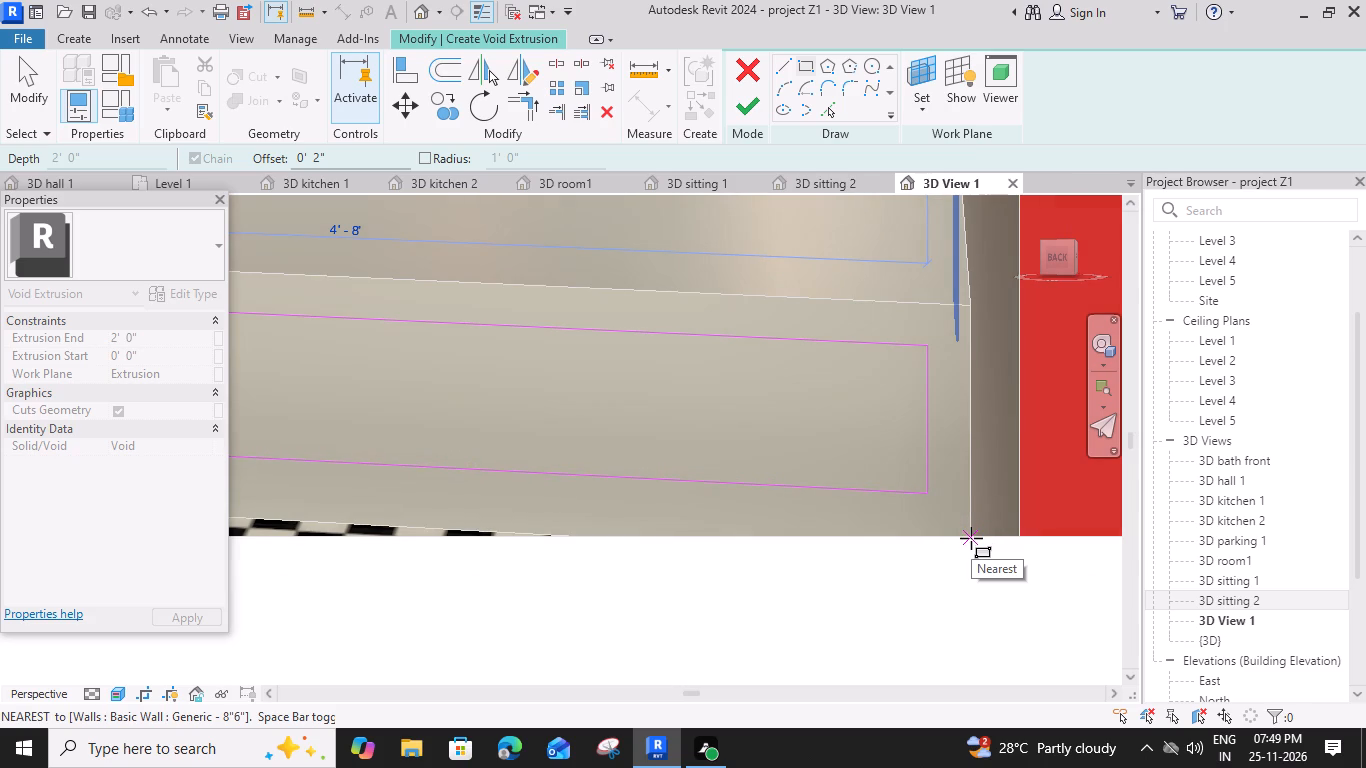
{"action": "left_click", "coordinate": [971, 538]}
{"action": "scroll", "coordinate": [550, 598], "scroll_direction": "down", "scroll_amount": 7}
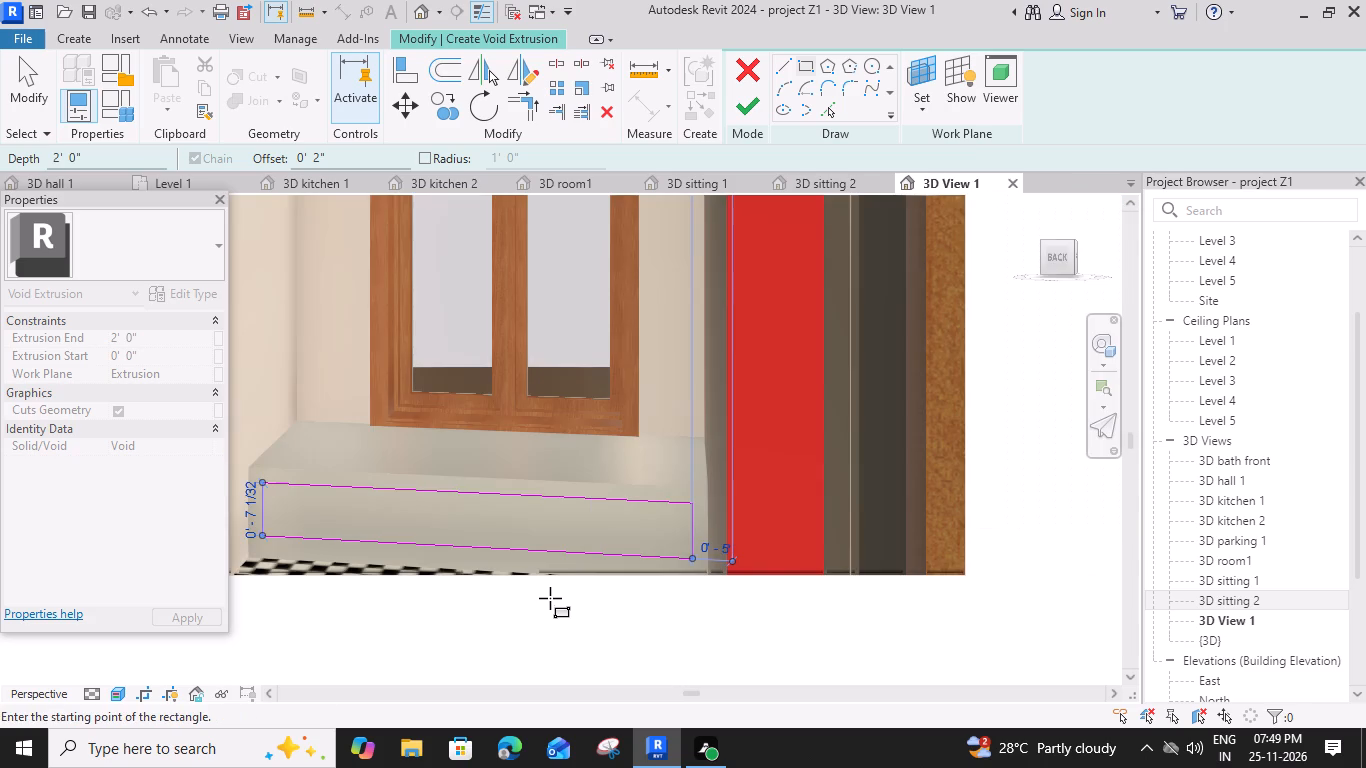
{"action": "left_click", "coordinate": [738, 103]}
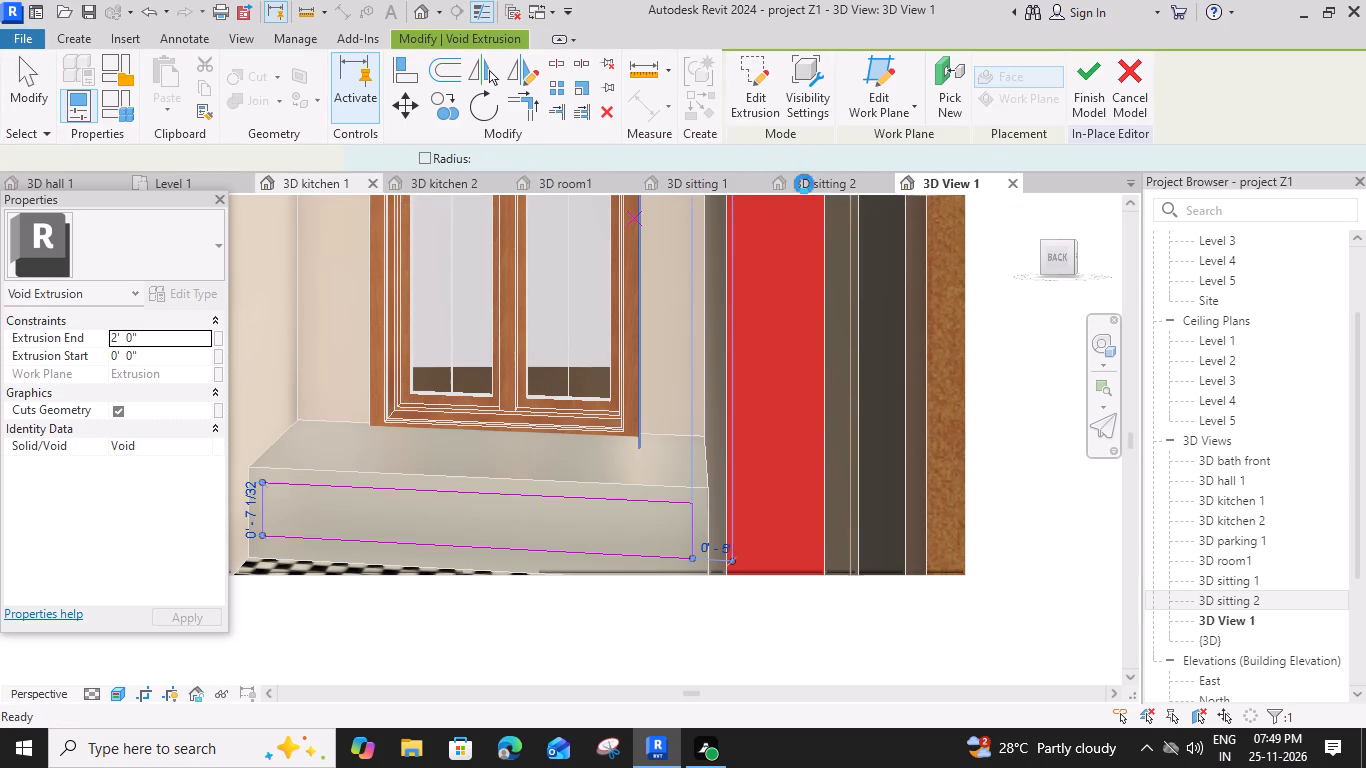
In the Level 1 plan, extend the void about 1.2" past the Puja platform's front edge and finish the in-place model.
{"action": "left_click", "coordinate": [207, 175]}
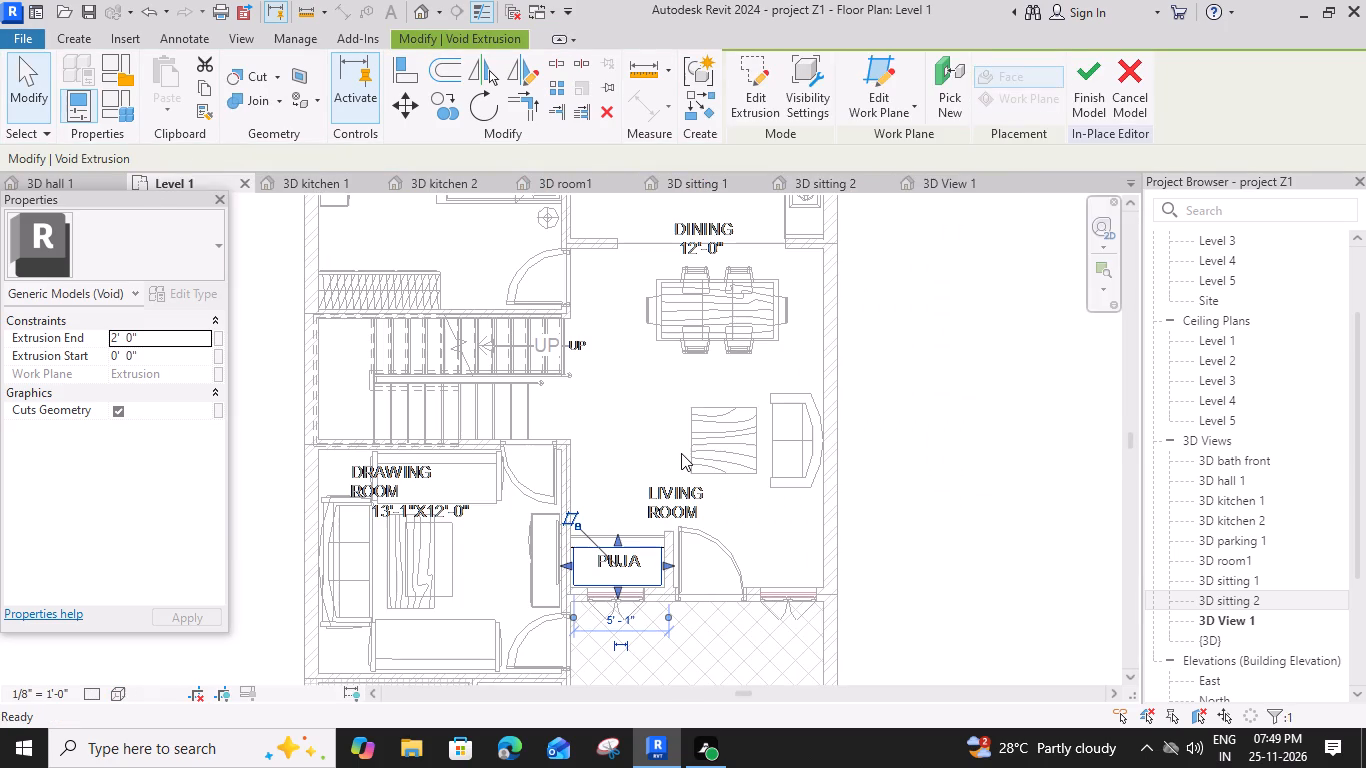
{"action": "scroll", "coordinate": [622, 614], "scroll_direction": "up", "scroll_amount": 6}
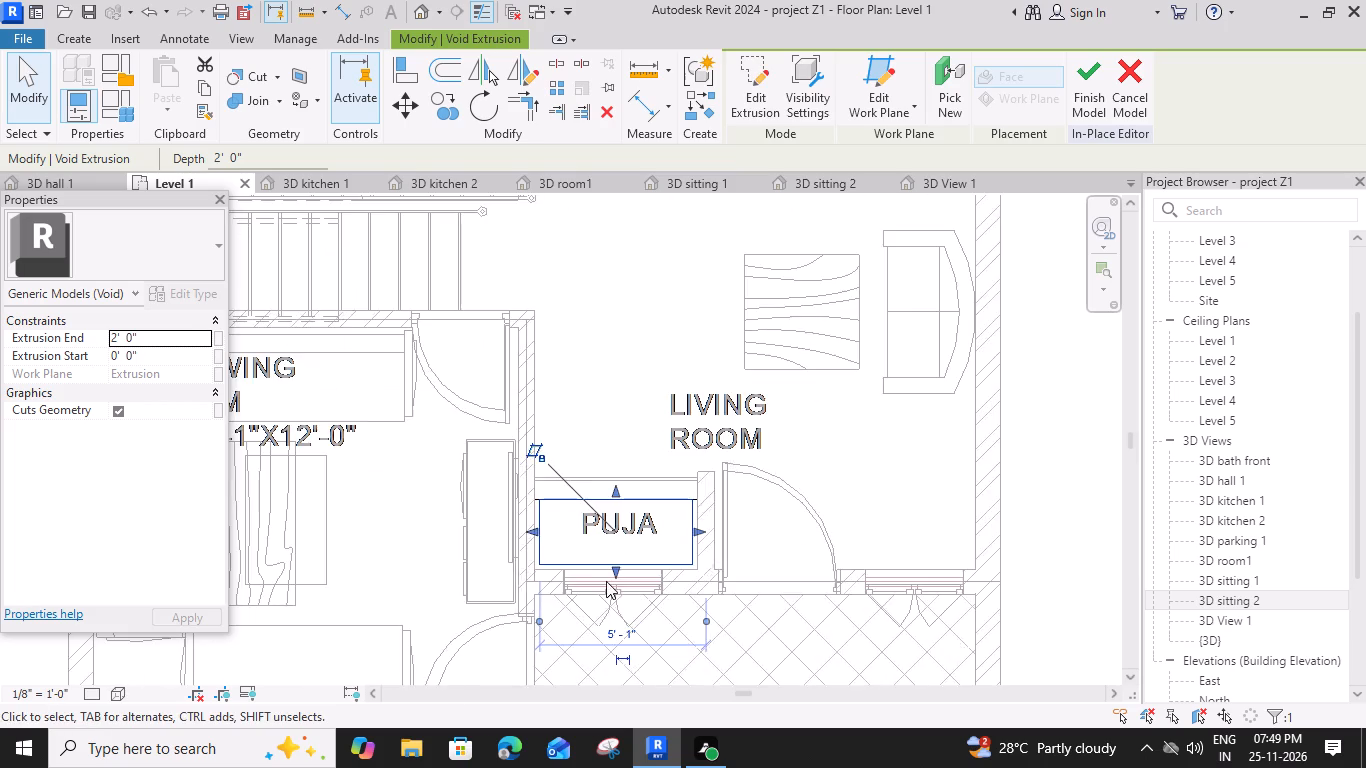
{"action": "scroll", "coordinate": [606, 581], "scroll_direction": "up", "scroll_amount": 7}
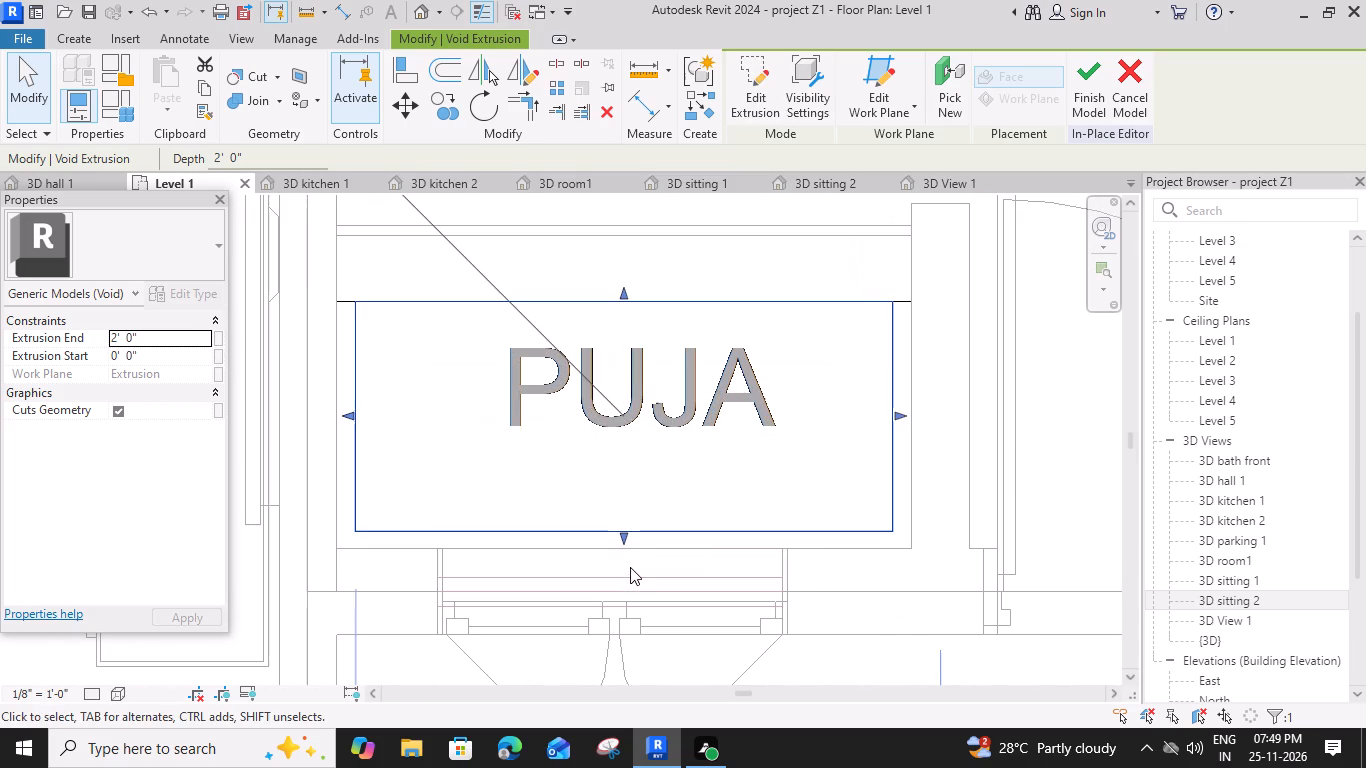
{"action": "middle_click_drag", "start_coordinate": [649, 266], "coordinate": [666, 355]}
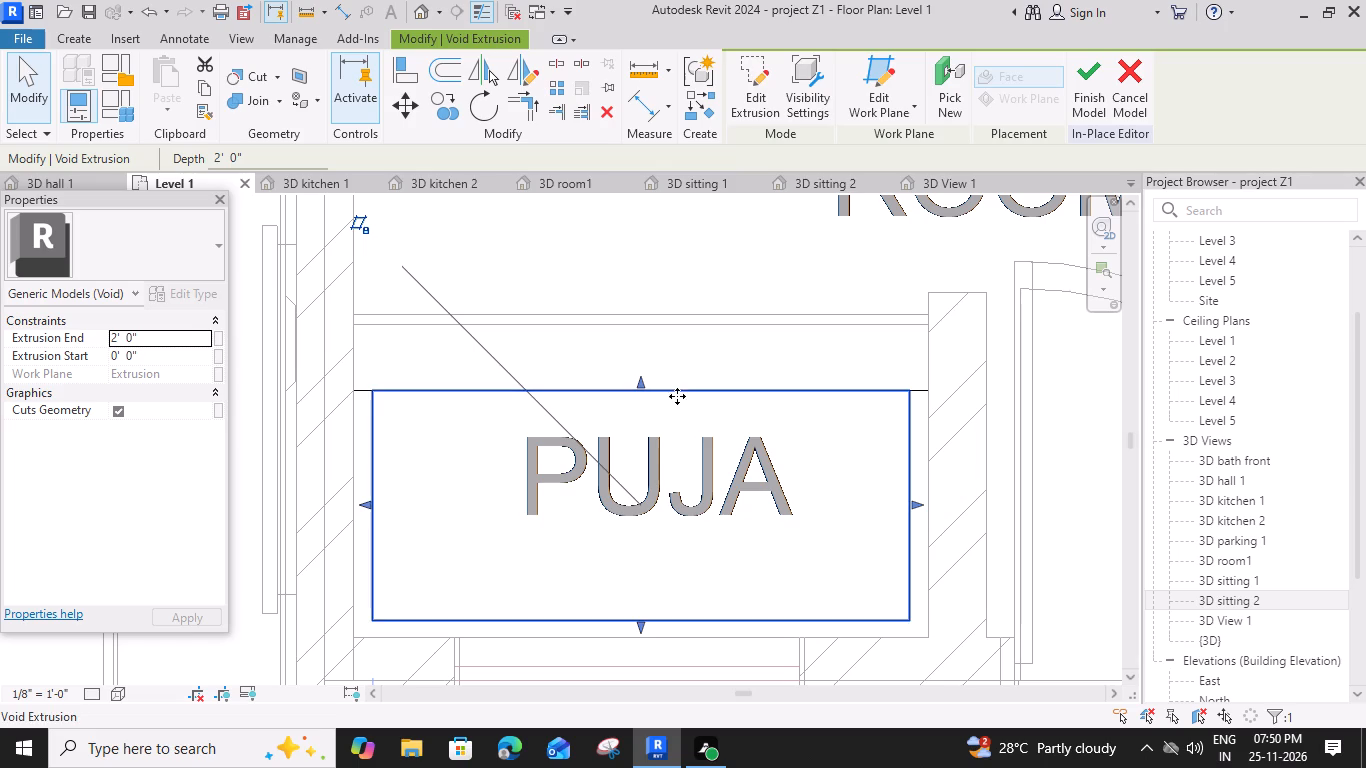
{"action": "left_click", "coordinate": [642, 381]}
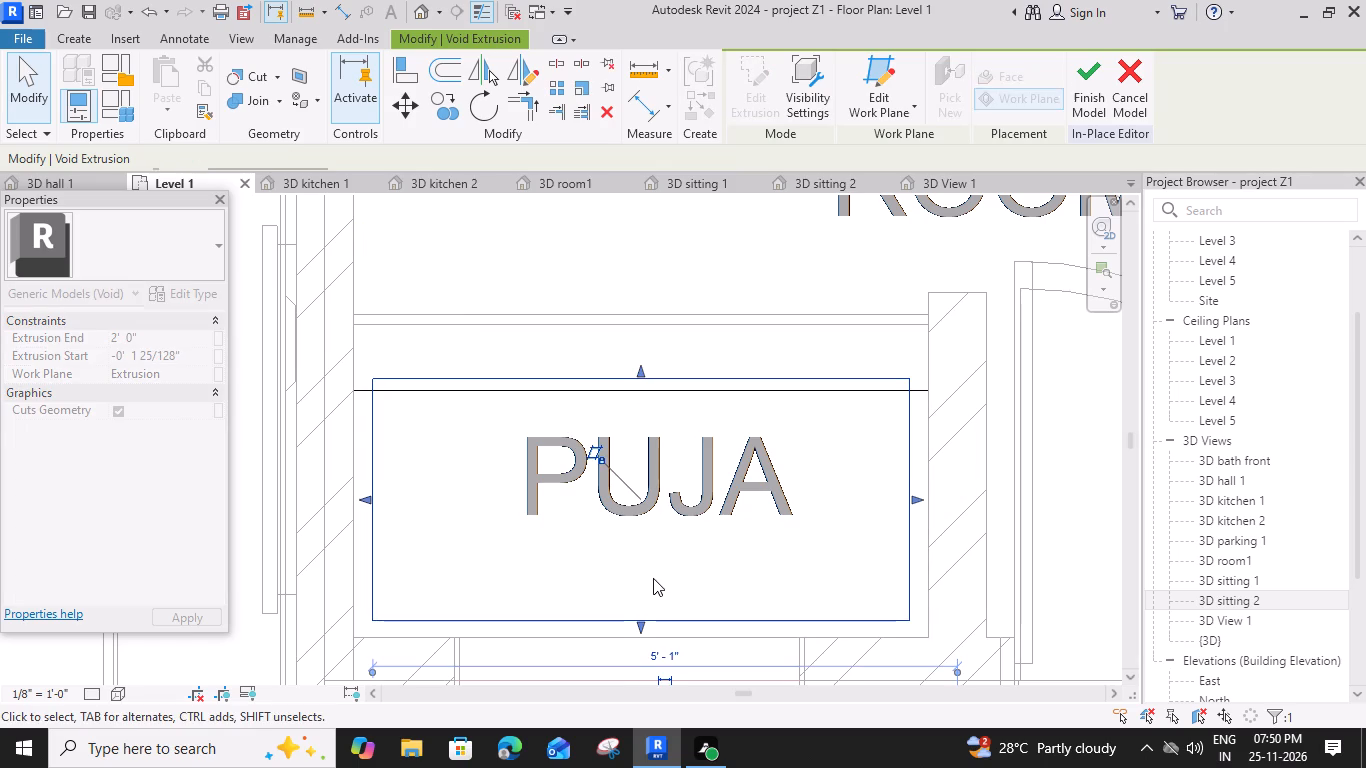
{"action": "left_click", "coordinate": [1096, 74]}
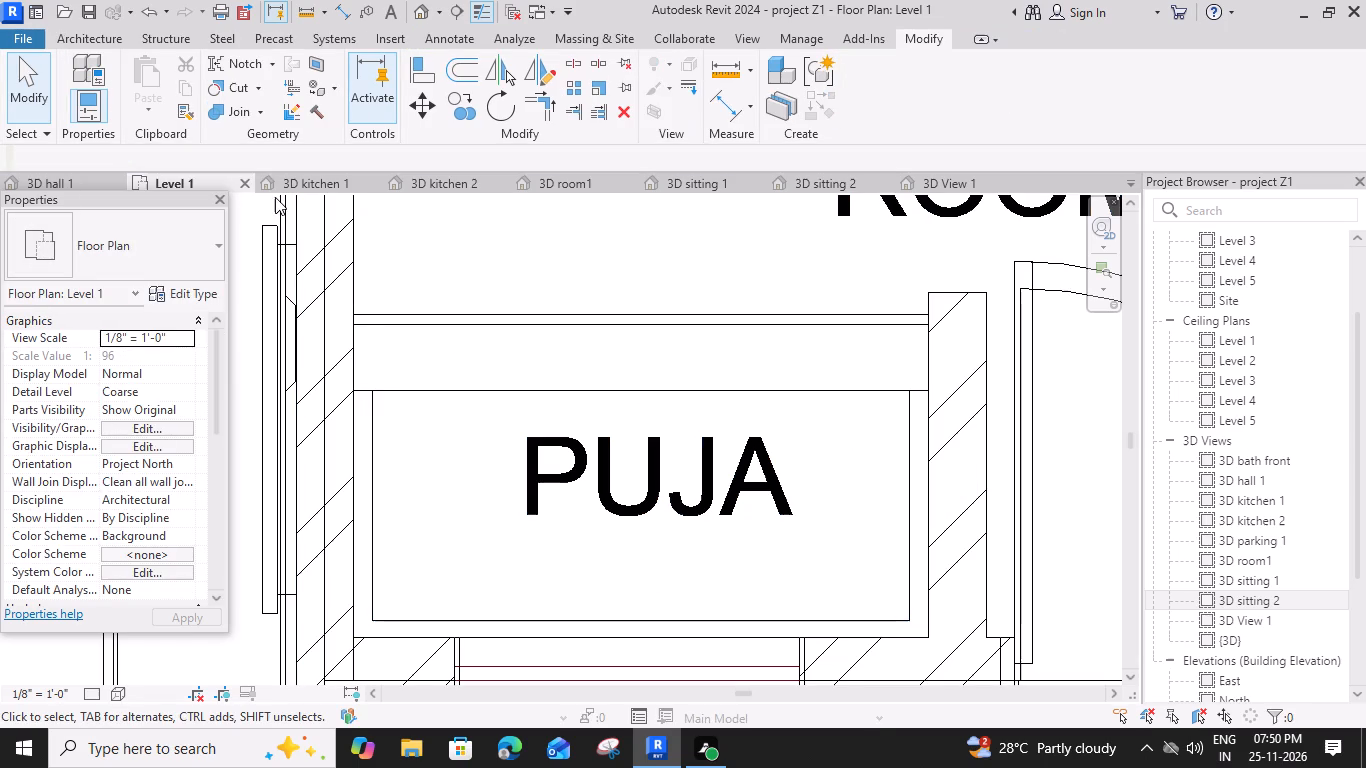
In 3D View 1, edit the platform in place, assign the Door - Panel material to its extrusion, and finish the model.
{"action": "left_click", "coordinate": [938, 186]}
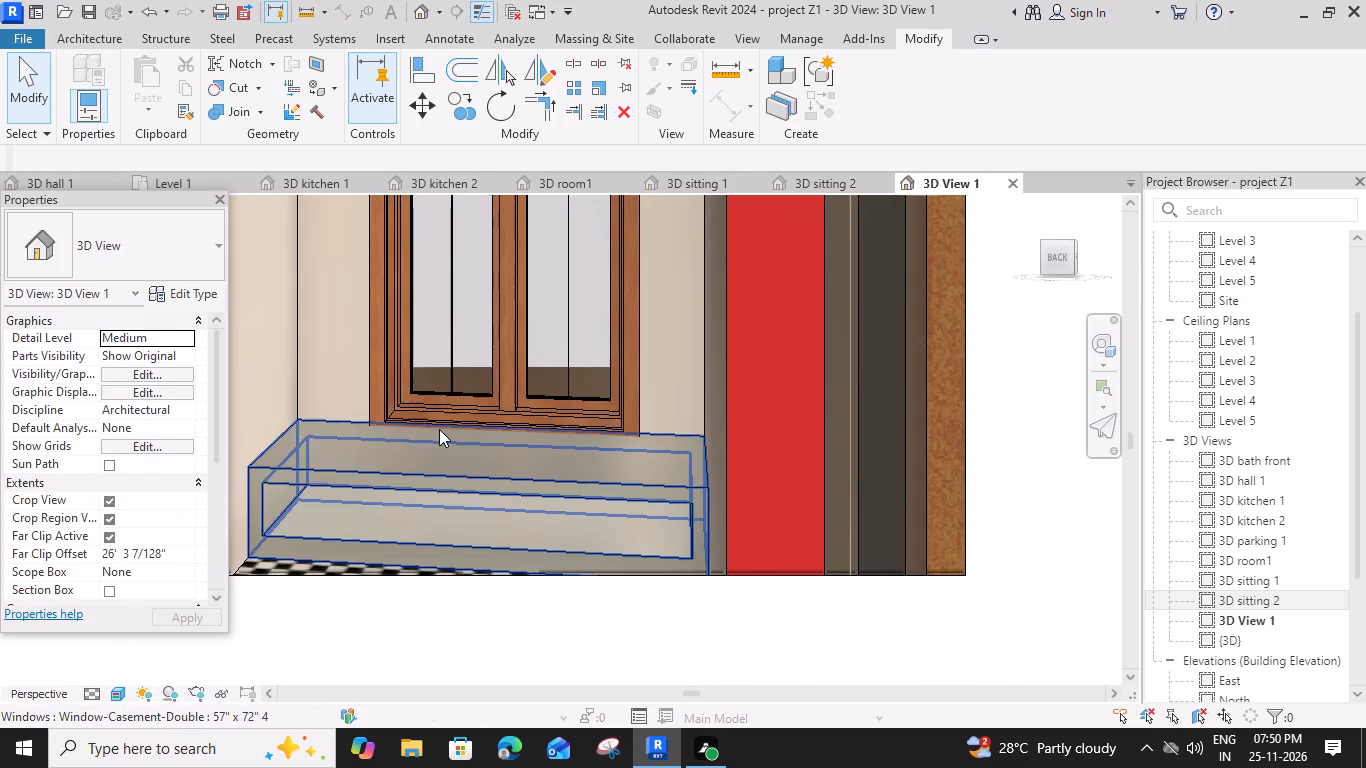
{"action": "left_click", "coordinate": [399, 473]}
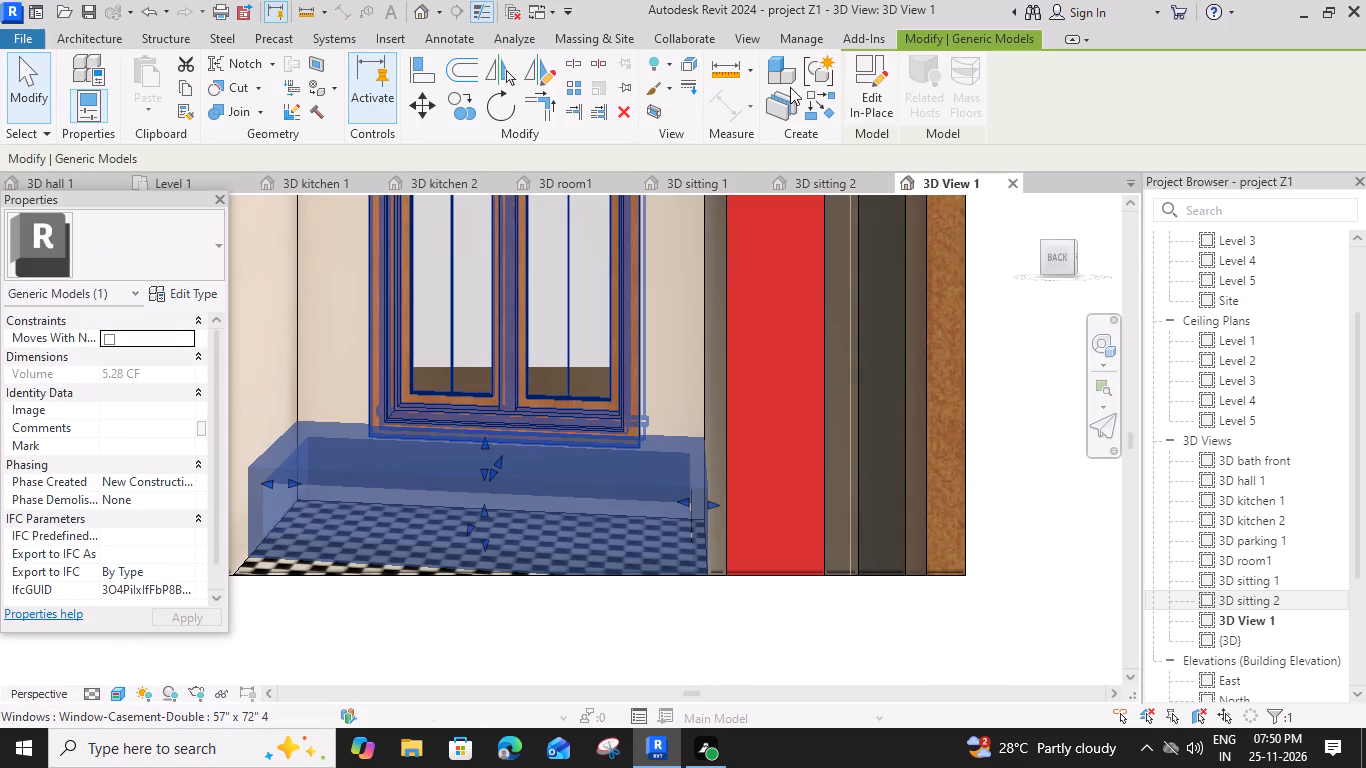
{"action": "left_click", "coordinate": [852, 73]}
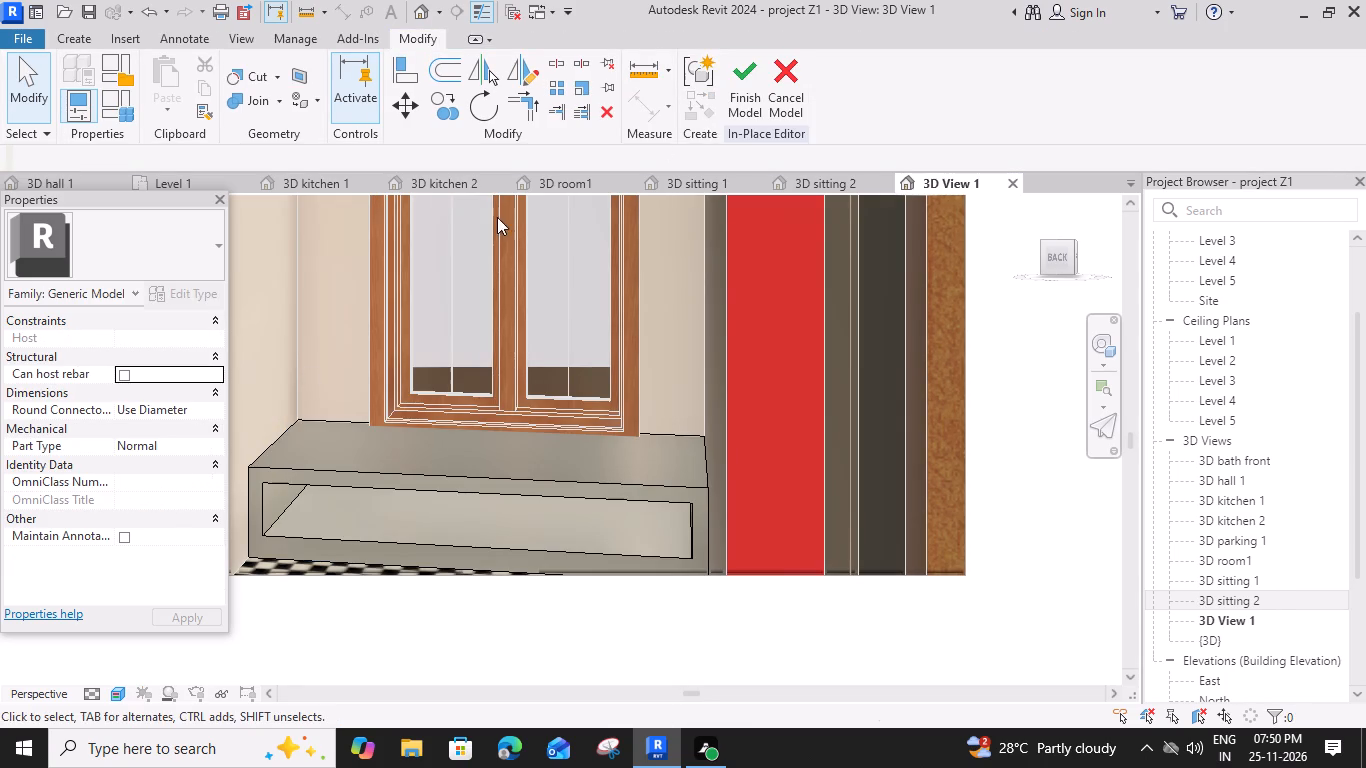
{"action": "left_click", "coordinate": [542, 479]}
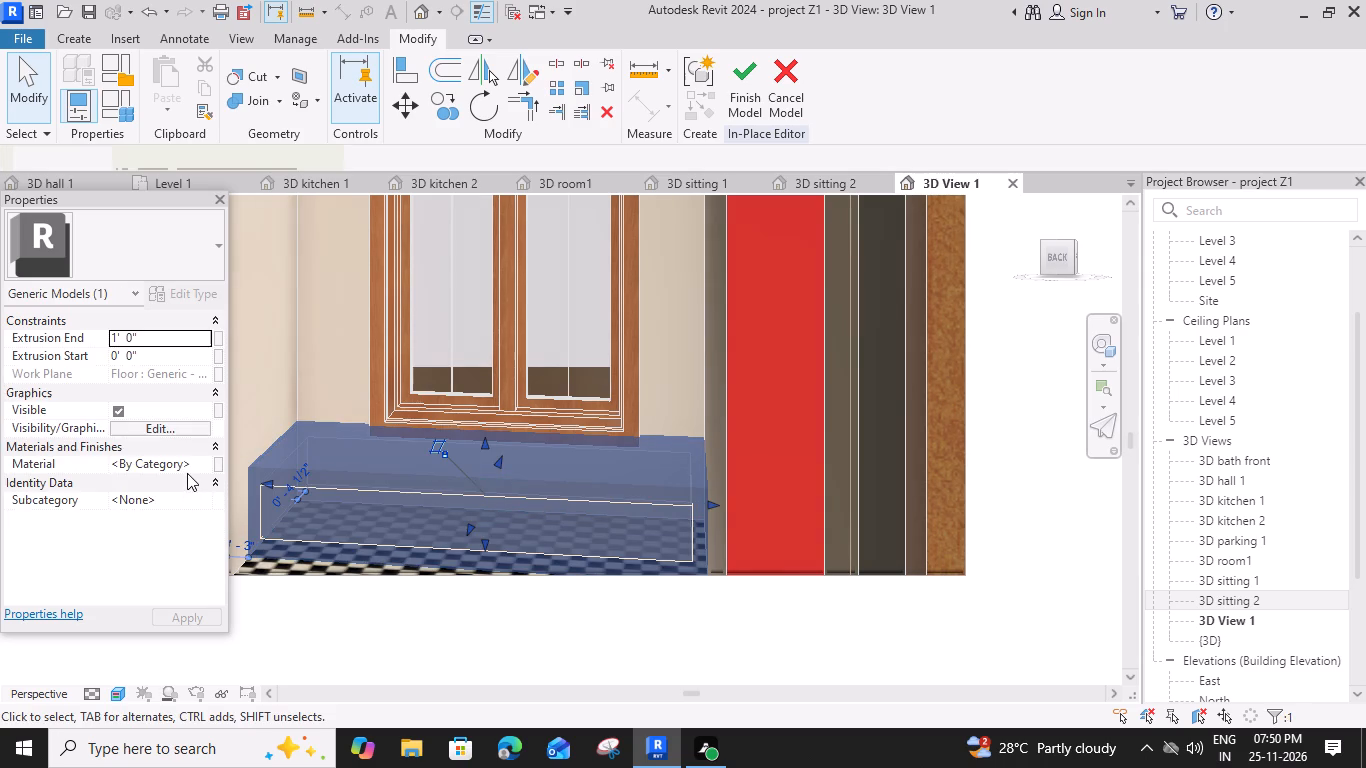
{"action": "left_click", "coordinate": [199, 468]}
{"action": "left_click", "coordinate": [207, 461]}
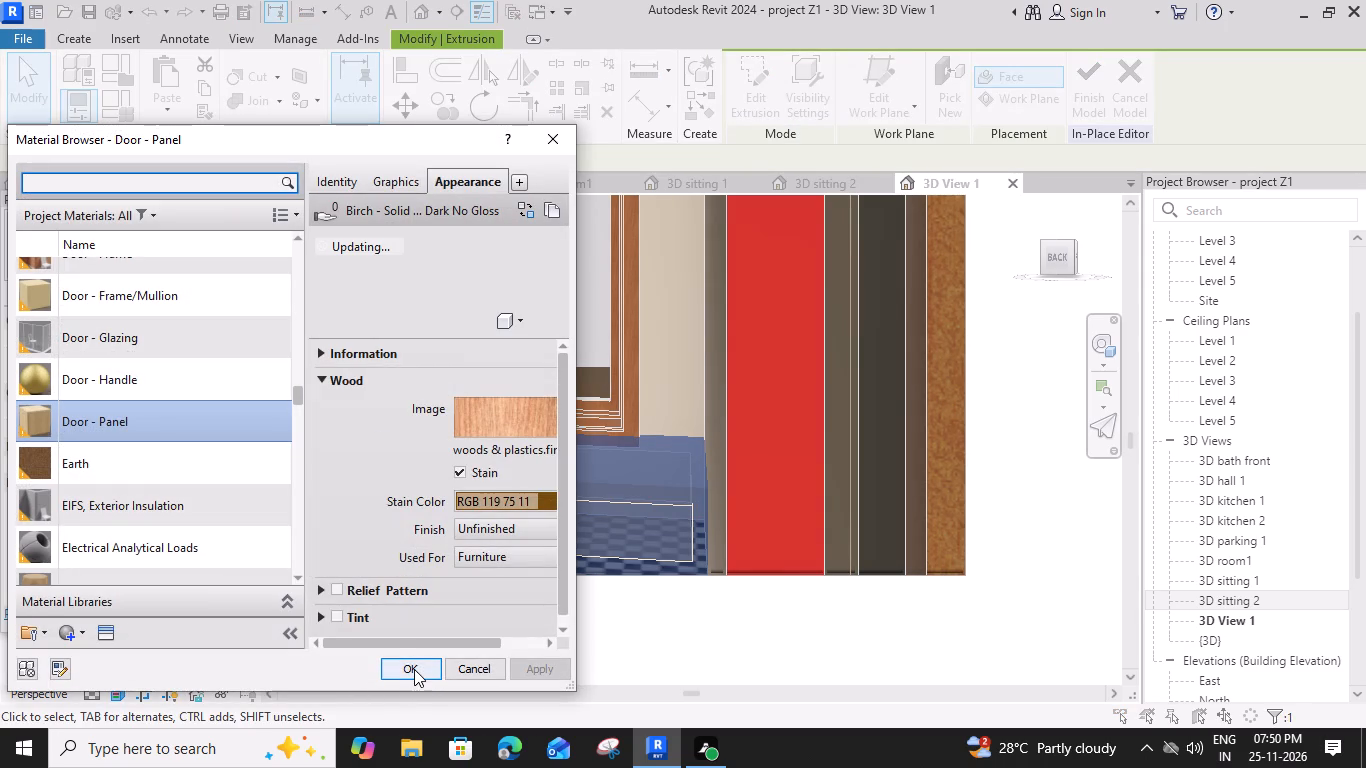
{"action": "left_click", "coordinate": [414, 669]}
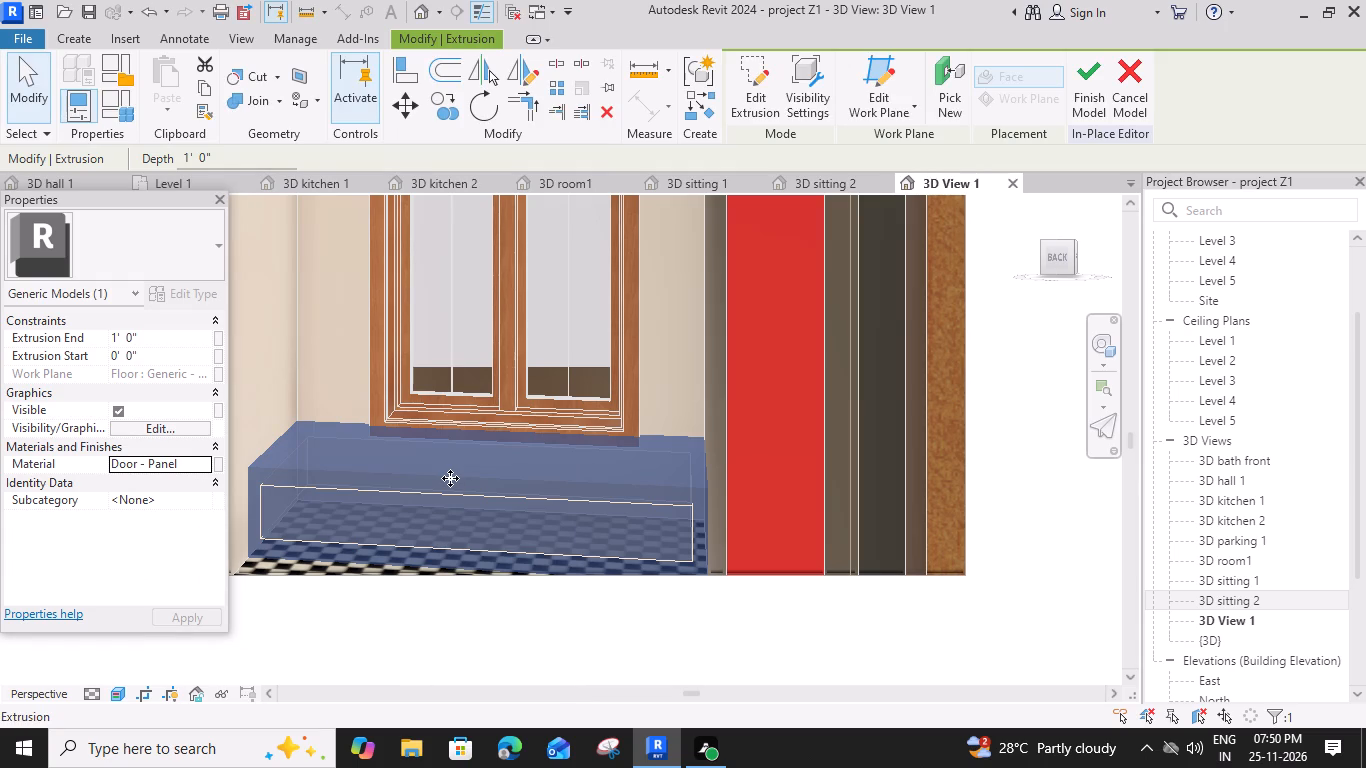
{"action": "left_click", "coordinate": [1091, 78]}
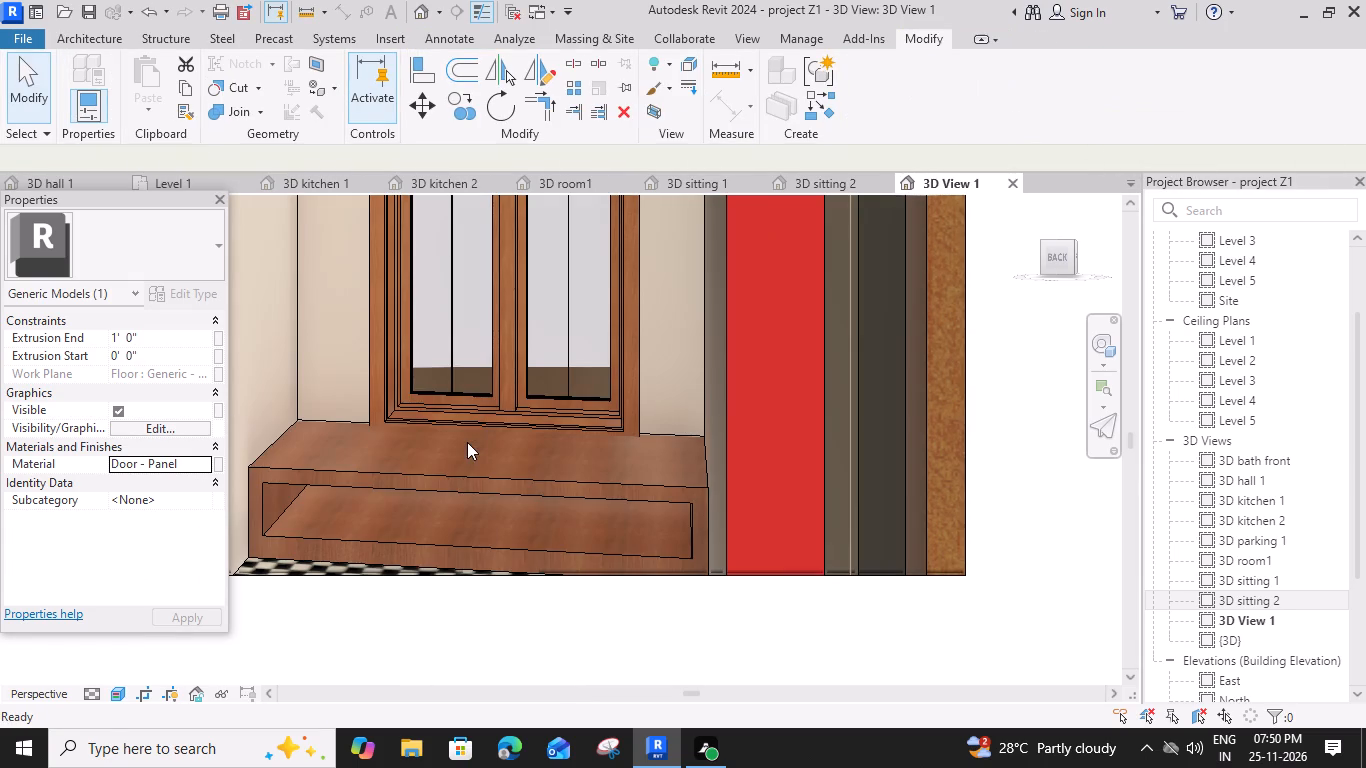
Examine the hollowed platform and its surroundings in the perspective view.
{"action": "scroll", "coordinate": [328, 346], "scroll_direction": "down", "scroll_amount": 4}
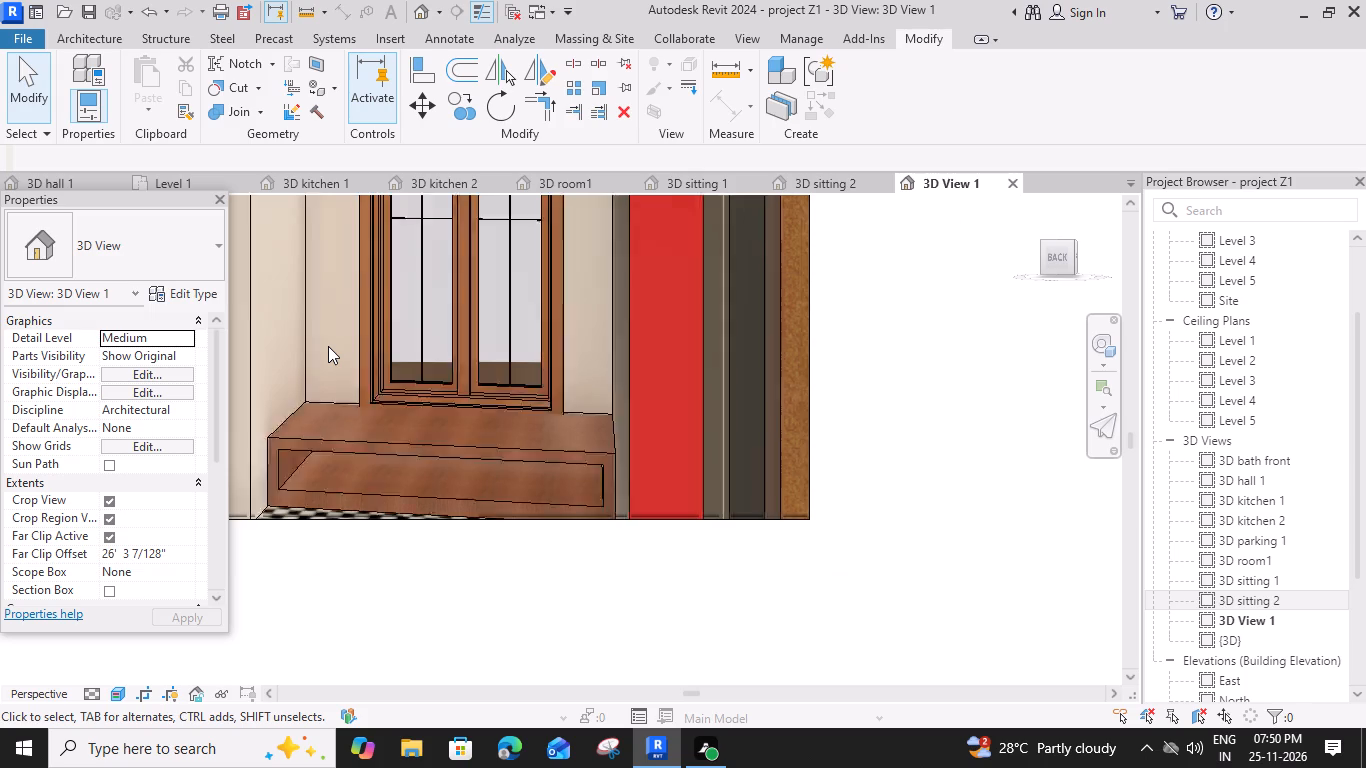
{"action": "middle_click_drag", "start_coordinate": [328, 346], "coordinate": [675, 538]}
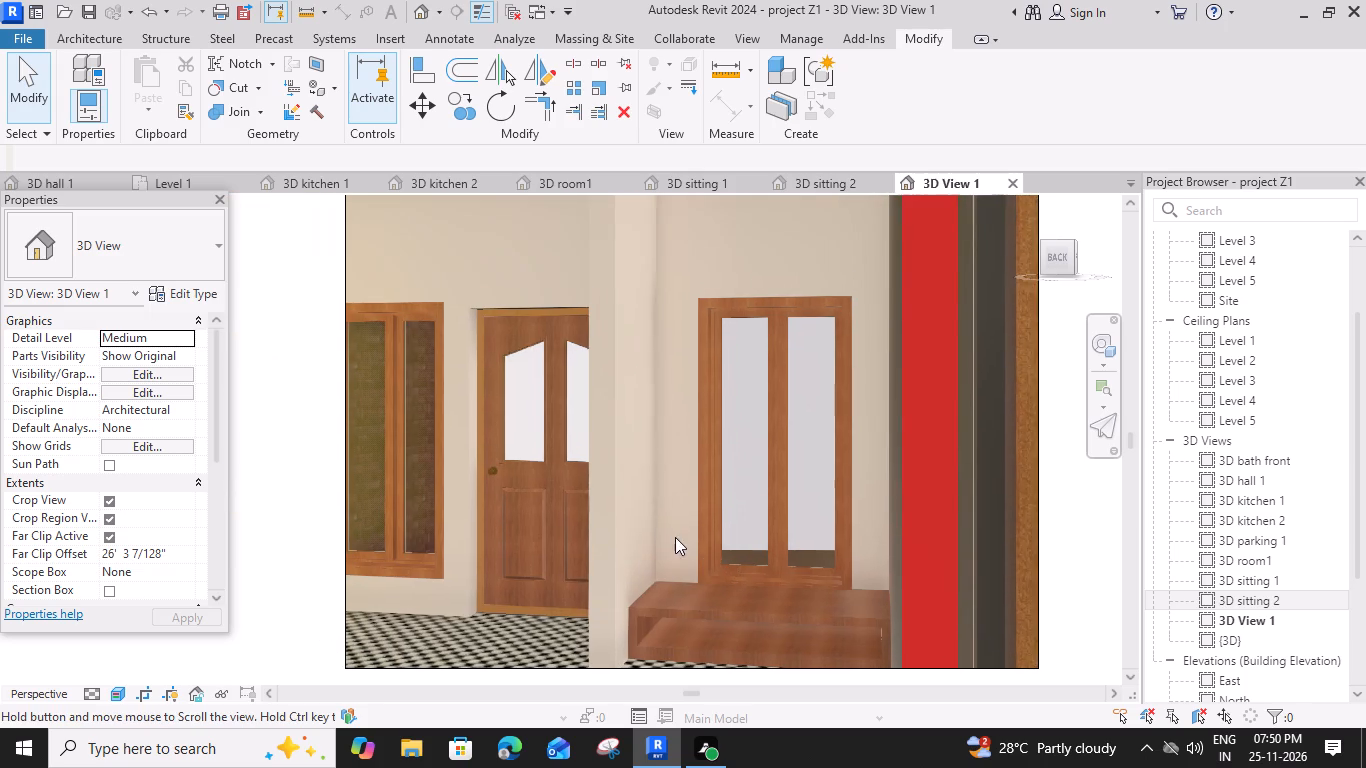
{"action": "scroll", "coordinate": [624, 421], "scroll_direction": "down", "scroll_amount": 2}
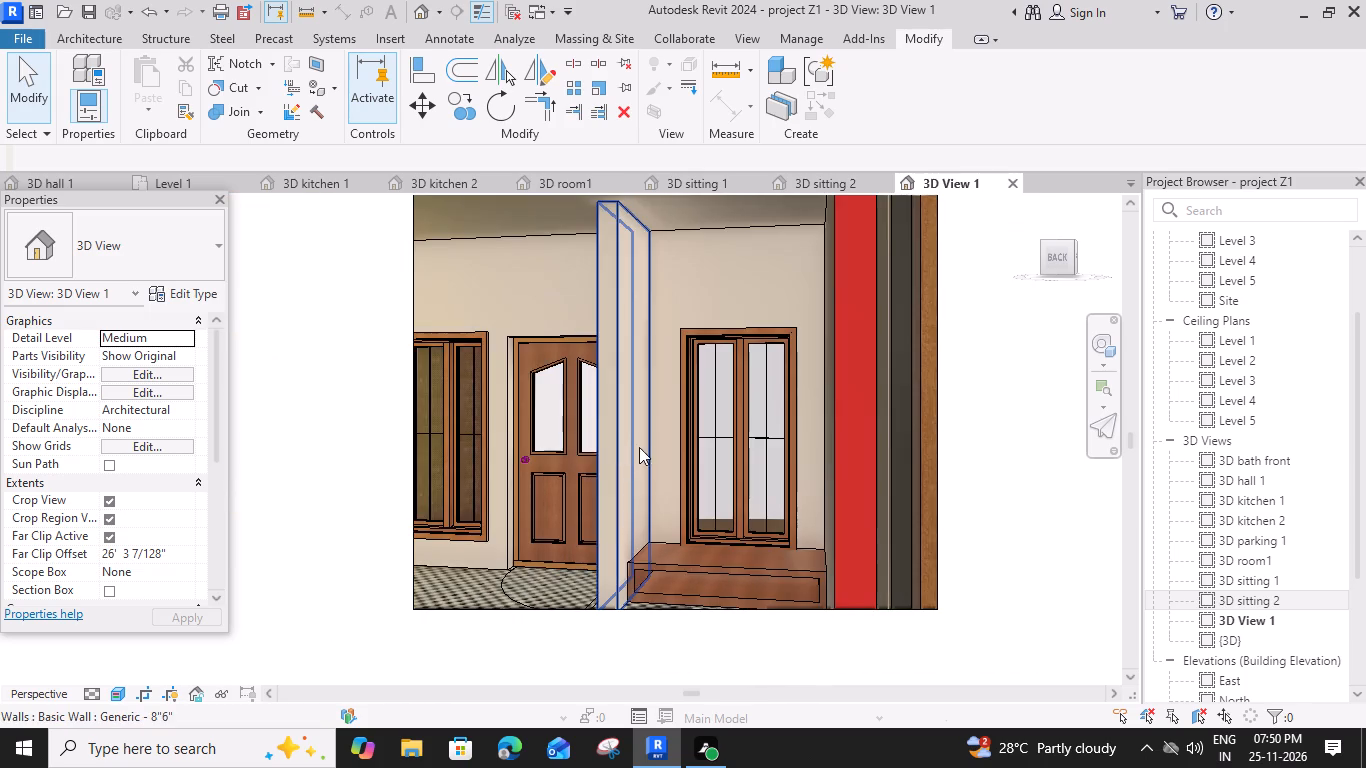
{"action": "scroll", "coordinate": [825, 463], "scroll_direction": "down", "scroll_amount": 1}
{"action": "middle_click_drag", "start_coordinate": [788, 479], "coordinate": [775, 540]}
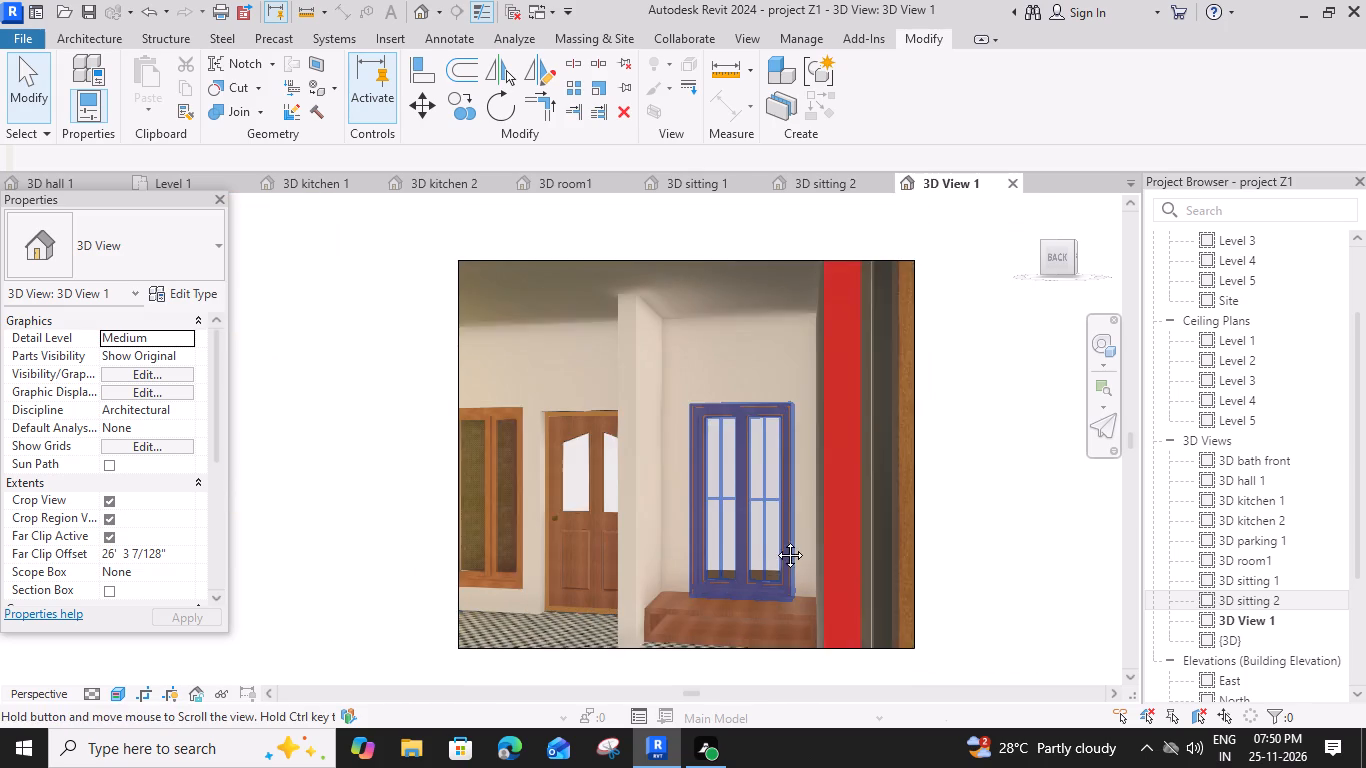
{"action": "middle_click_drag", "start_coordinate": [775, 540], "coordinate": [759, 525]}
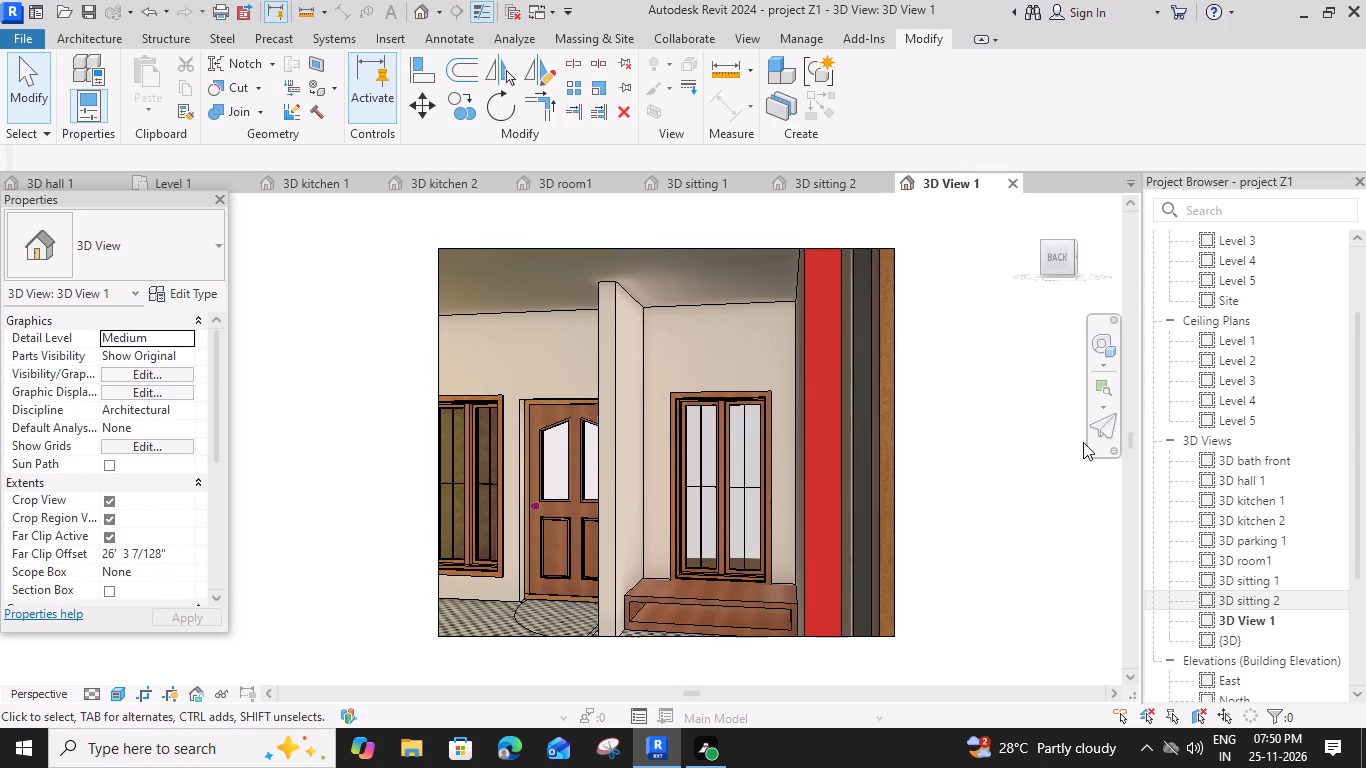
Rename the perspective view 3D View 1 as 3D hall 2.
{"action": "left_click", "coordinate": [1249, 619]}
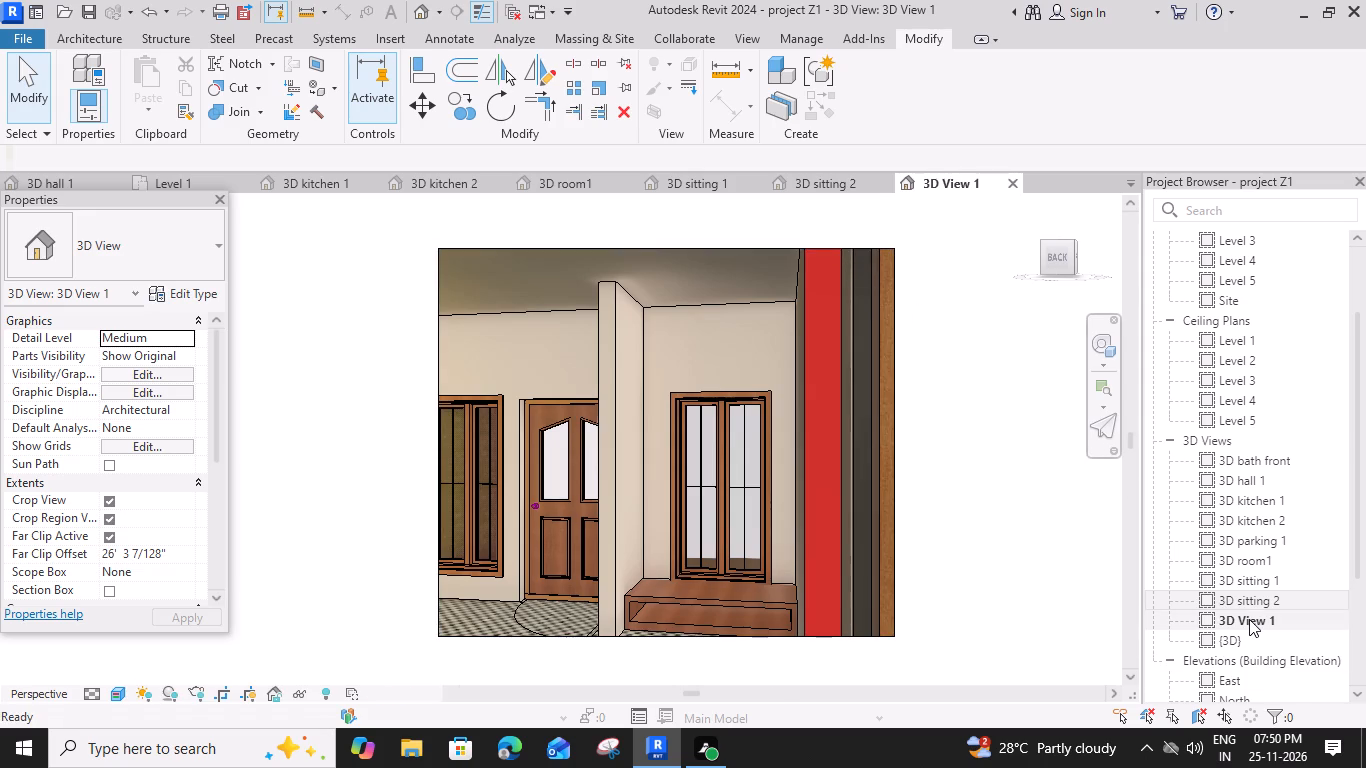
{"action": "right_click", "coordinate": [1249, 619]}
{"action": "left_click", "coordinate": [1219, 449]}
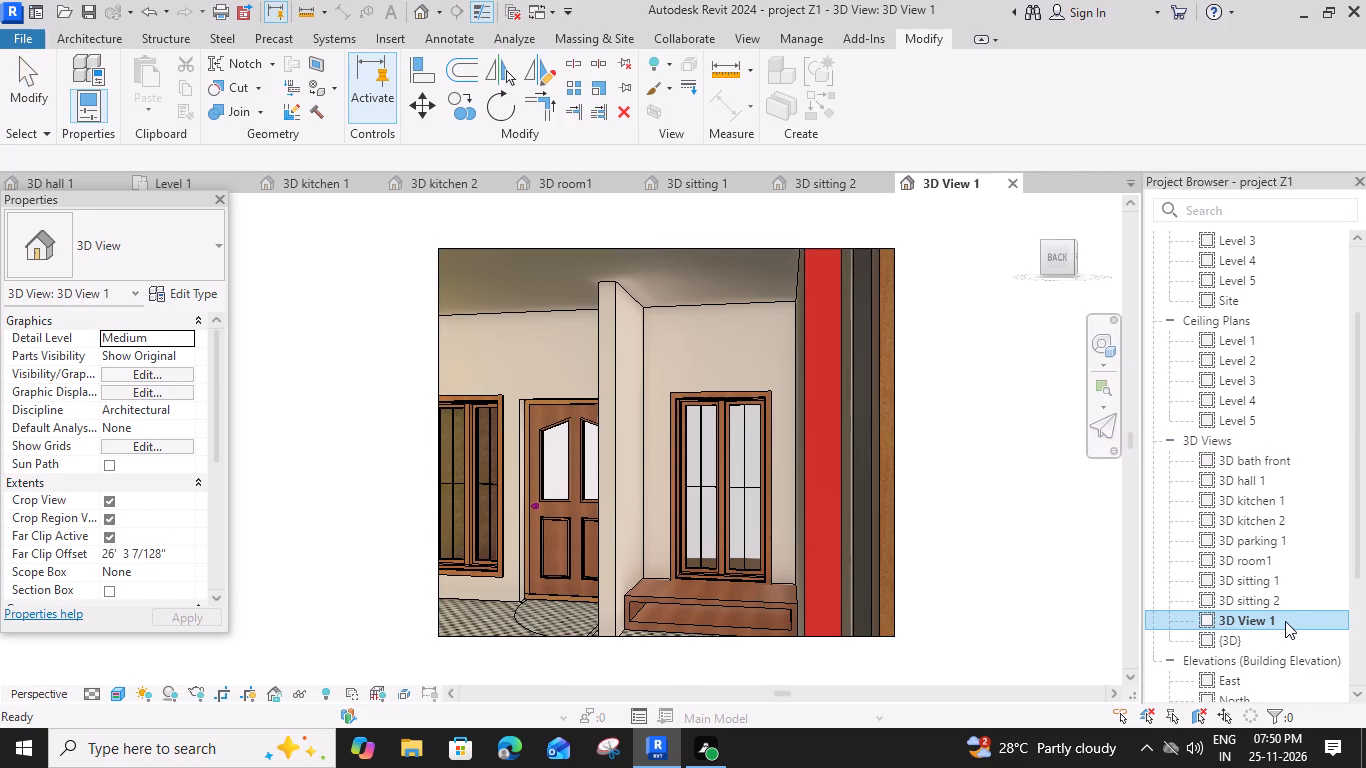
{"action": "right_click", "coordinate": [1273, 618]}
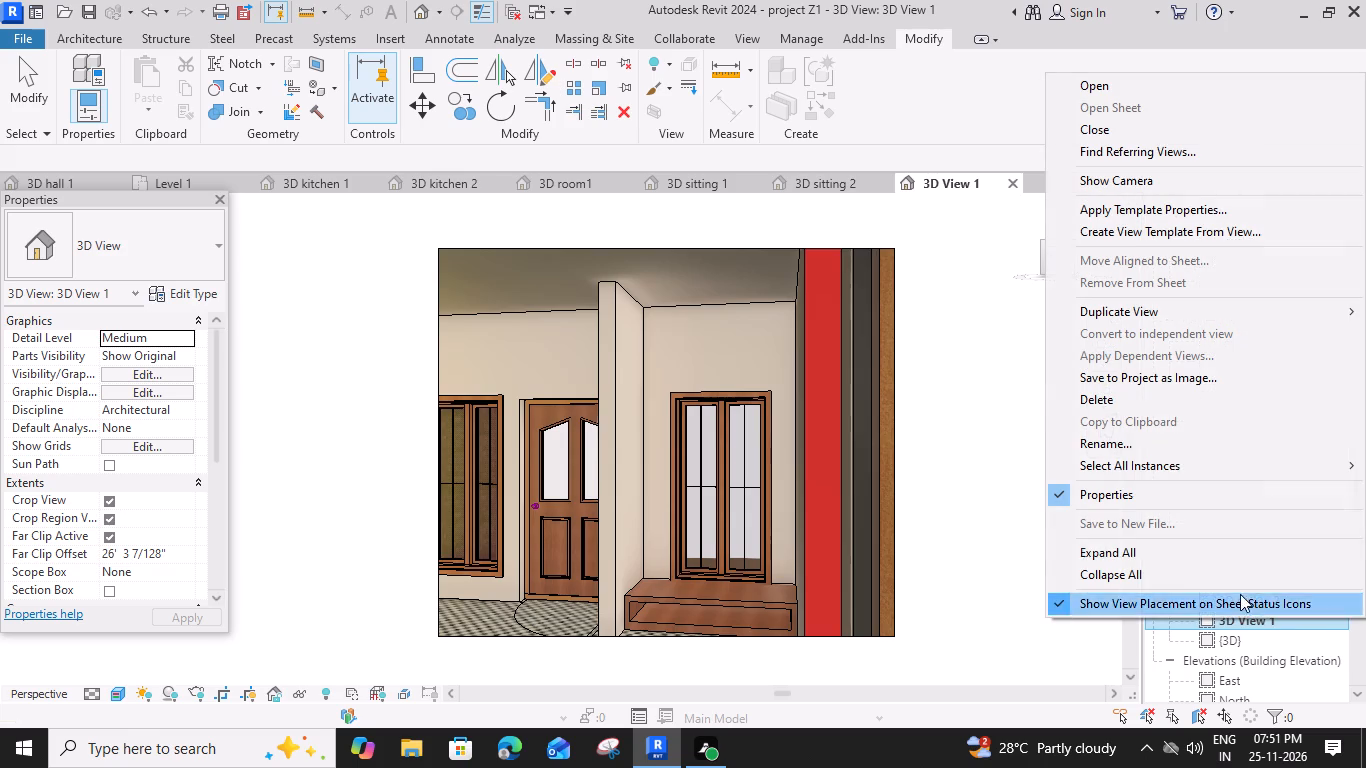
{"action": "left_click", "coordinate": [1159, 443]}
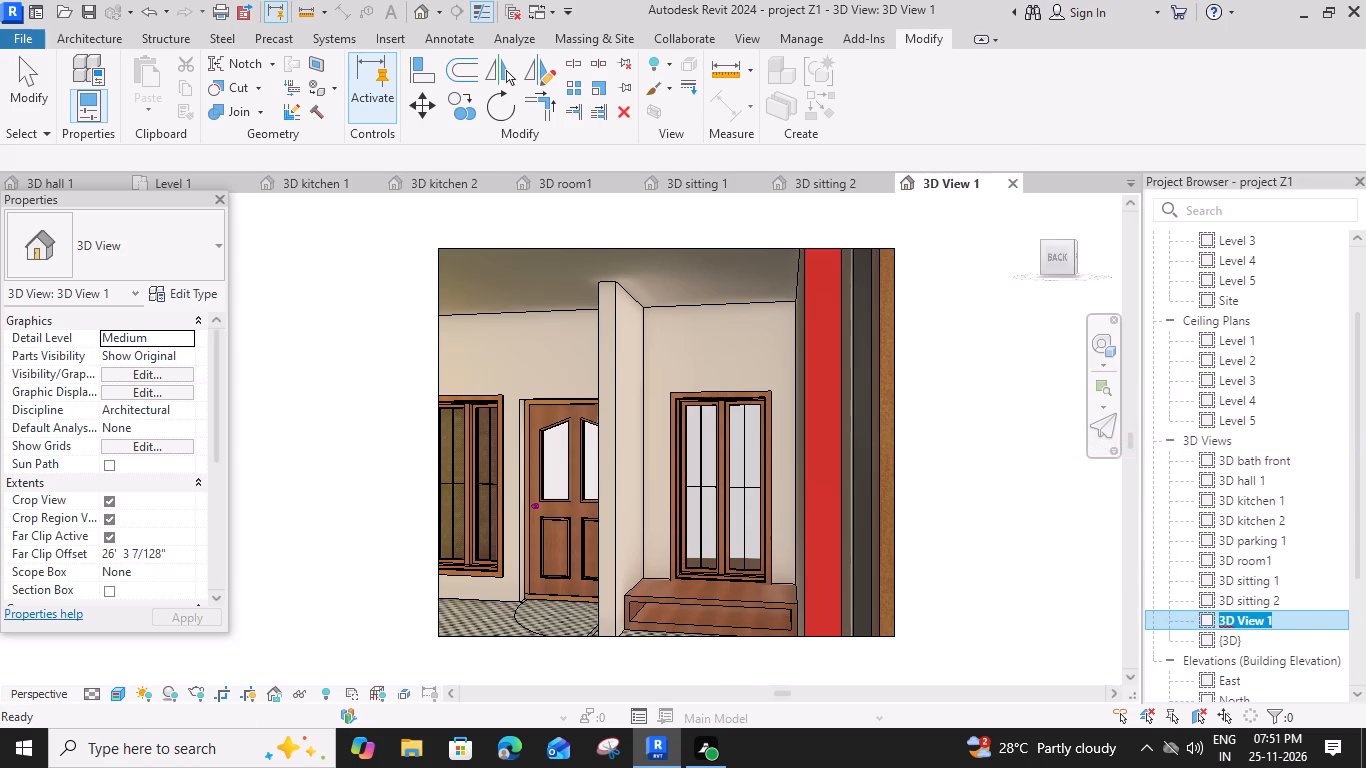
{"action": "left_click", "coordinate": [1280, 620]}
{"action": "key", "text": "BackSpace"}
{"action": "key", "text": "BackSpace"}
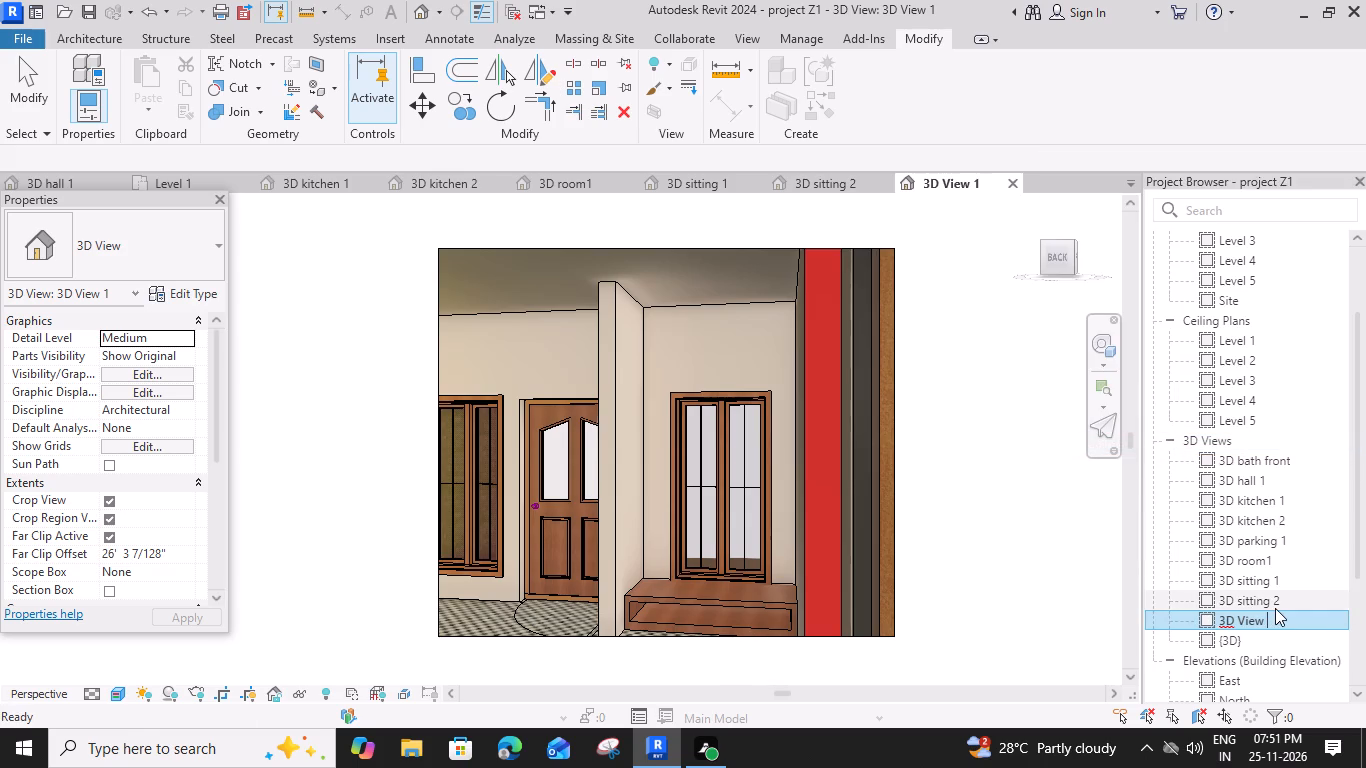
{"action": "key", "text": "BackSpace"}
{"action": "key", "text": "BackSpace"}
{"action": "key", "text": "BackSpace"}
{"action": "key", "text": "BackSpace"}
{"action": "key", "text": "BackSpace"}
{"action": "key", "text": "space"}
{"action": "type", "text": "hall"}
{"action": "key", "text": "space"}
{"action": "key", "text": "2"}
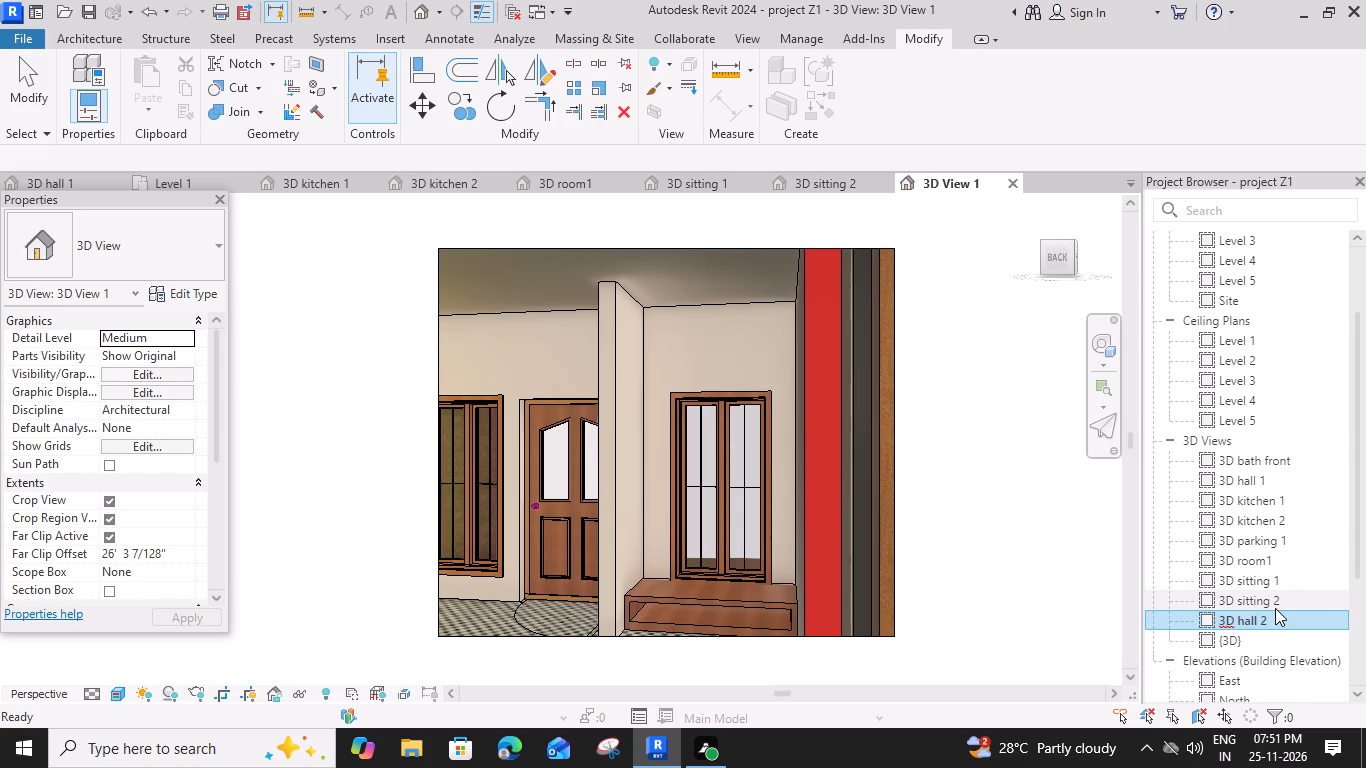
{"action": "key", "text": "Return"}
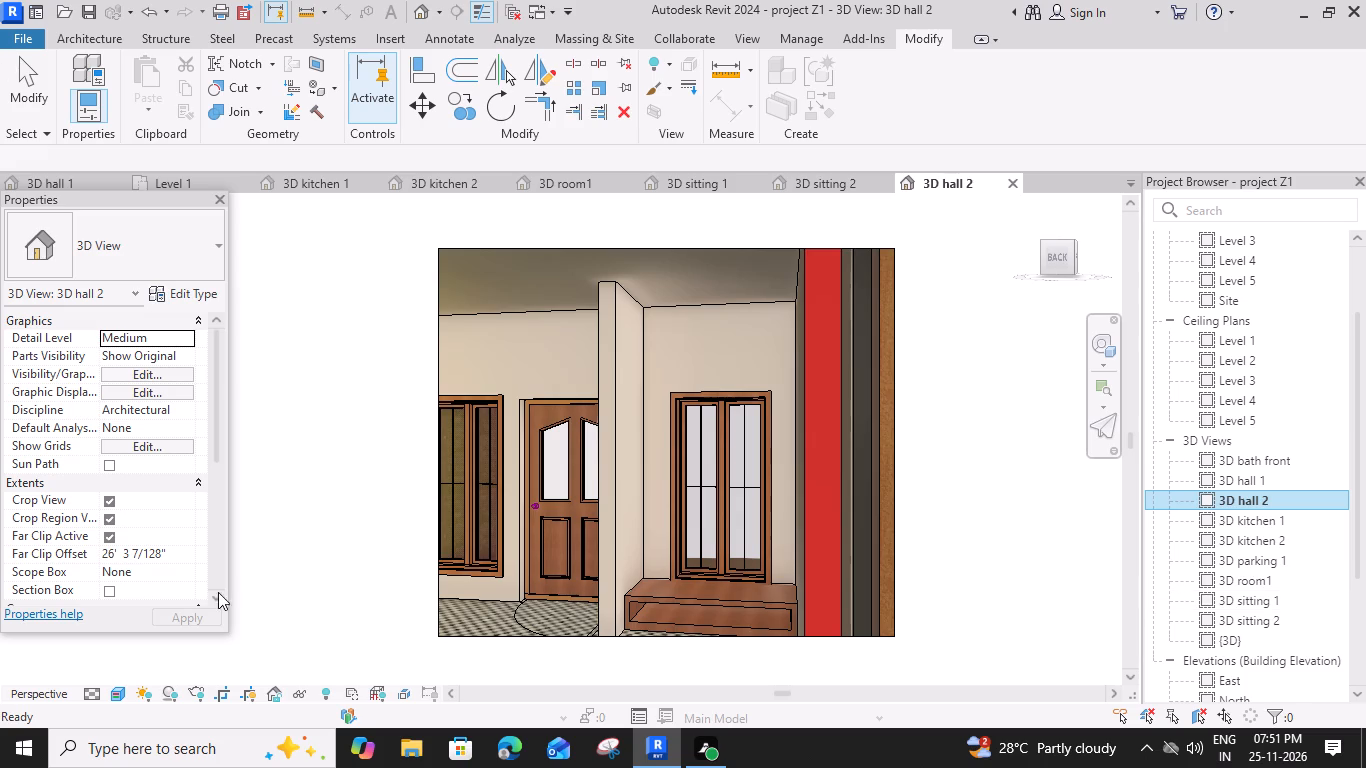
Extend the 3D hall 2 crop region leftward to include the yellow side wall and slightly downward to show more floor.
{"action": "middle_click_drag", "start_coordinate": [480, 440], "coordinate": [479, 431]}
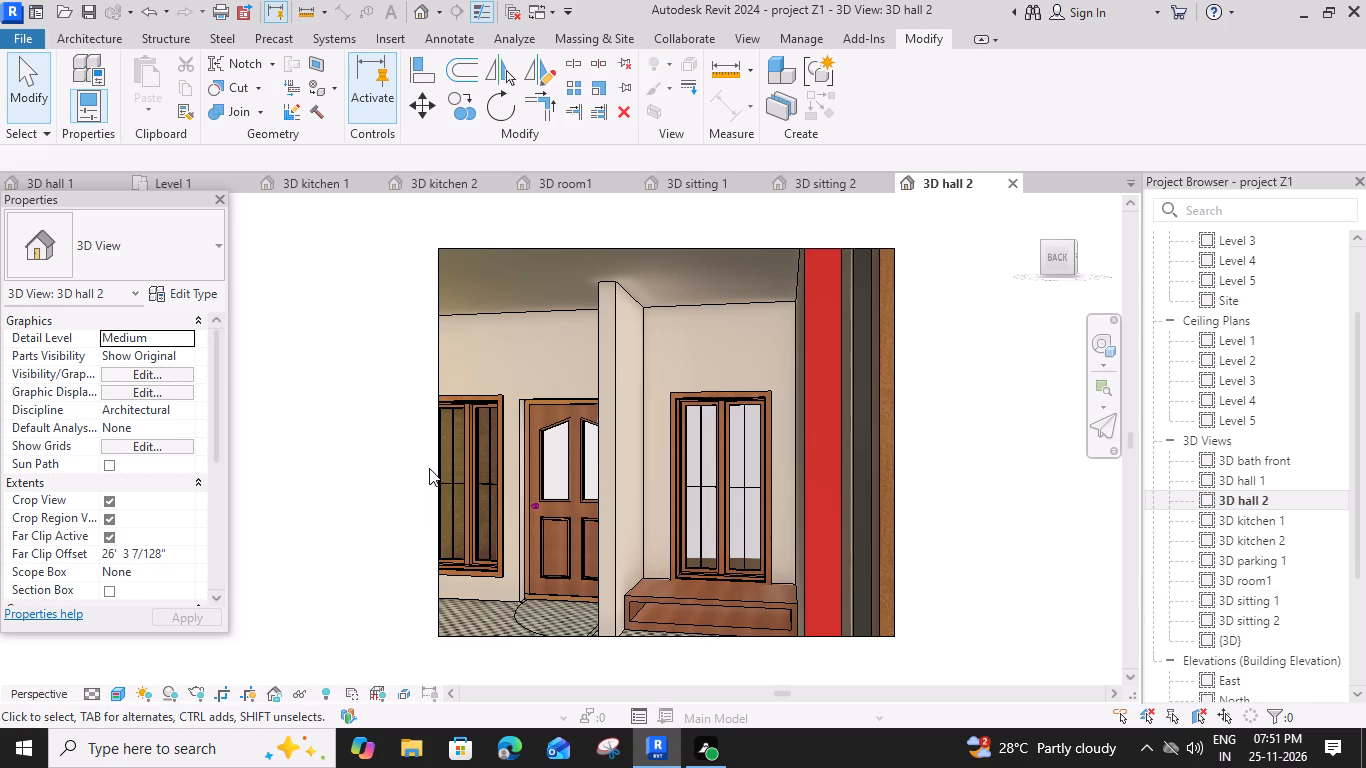
{"action": "left_click", "coordinate": [435, 467]}
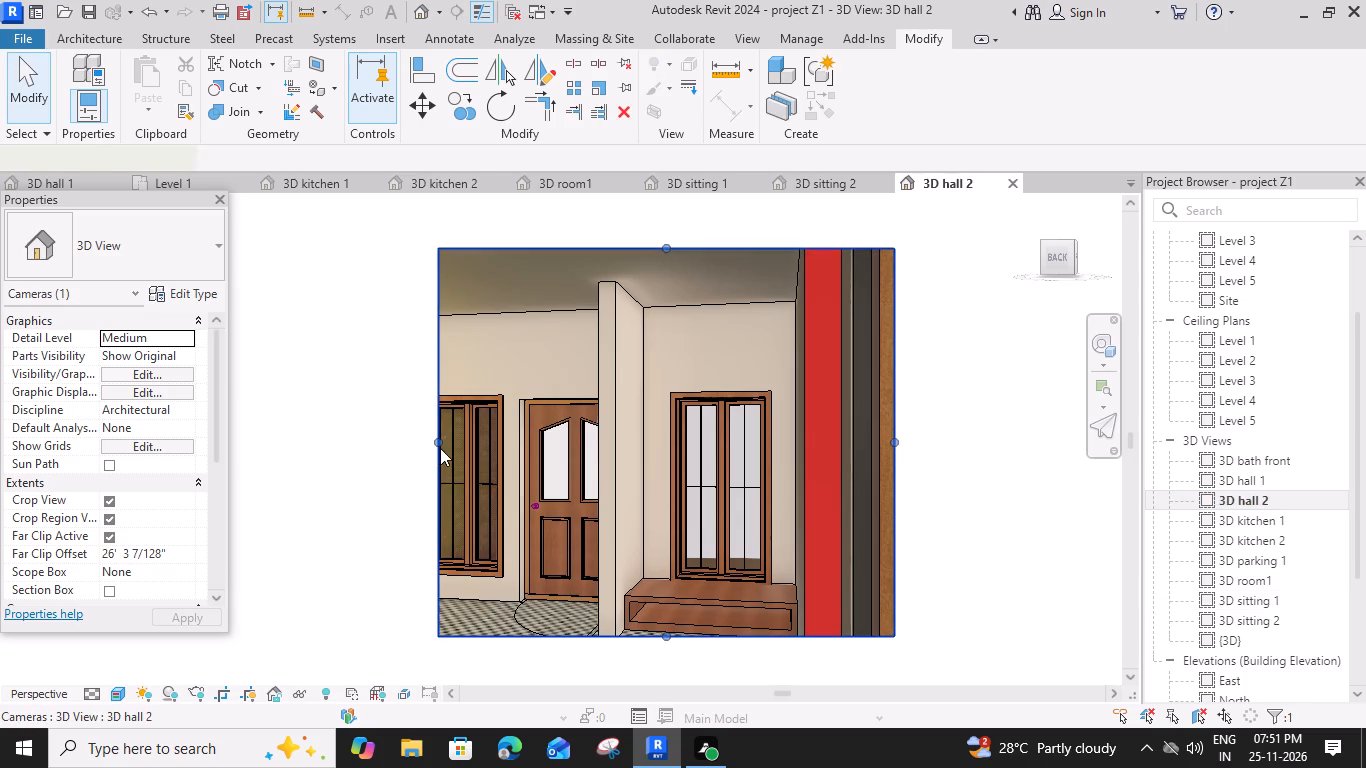
{"action": "left_click_drag", "start_coordinate": [438, 440], "coordinate": [352, 447]}
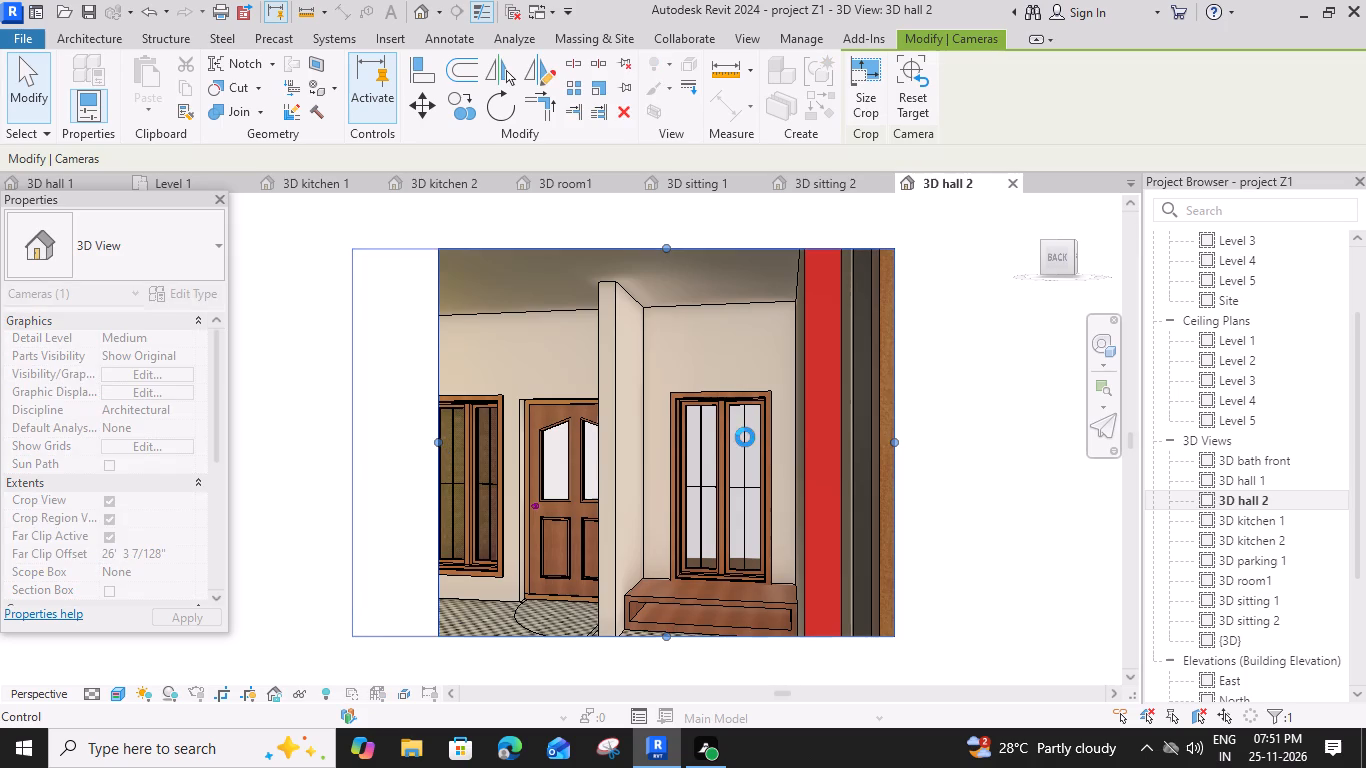
{"action": "middle_click_drag", "start_coordinate": [716, 497], "coordinate": [741, 497]}
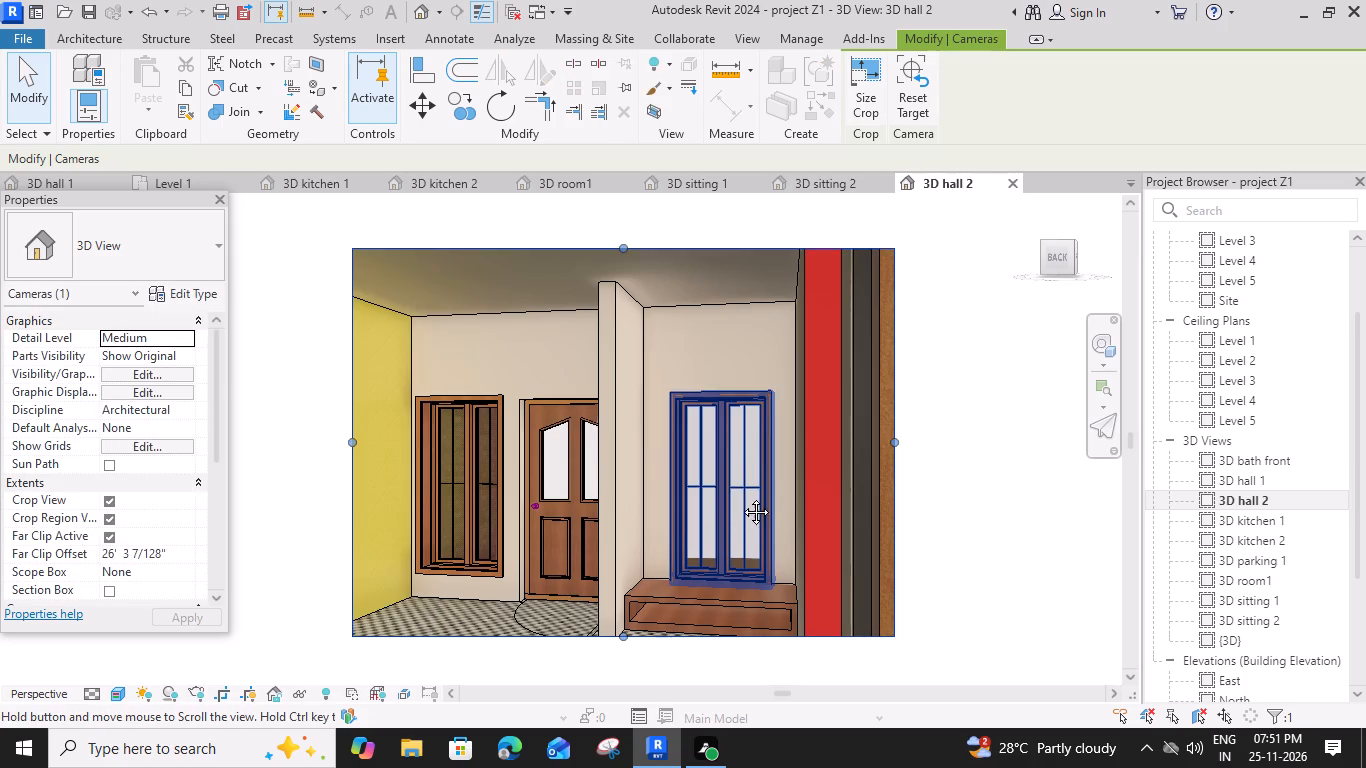
{"action": "middle_click_drag", "start_coordinate": [741, 497], "coordinate": [793, 493]}
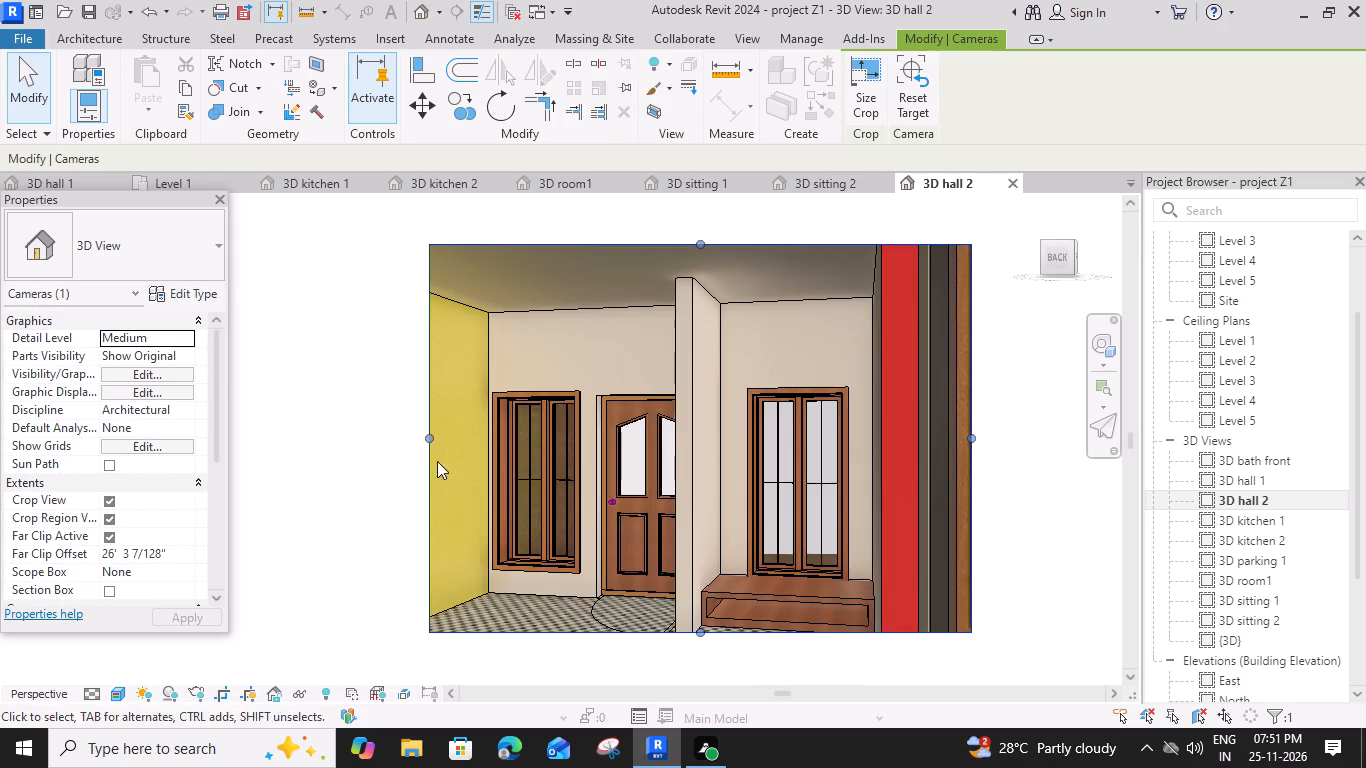
{"action": "left_click_drag", "start_coordinate": [428, 435], "coordinate": [329, 453]}
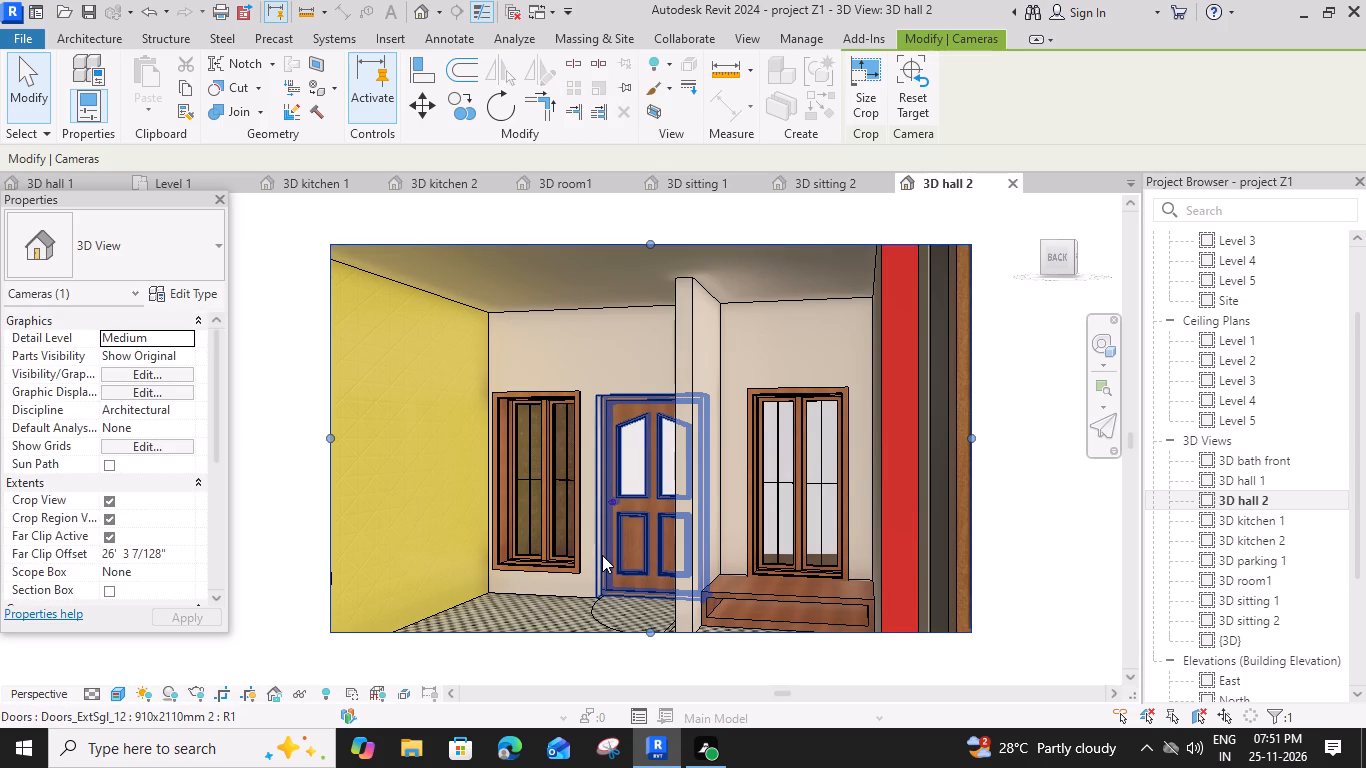
{"action": "left_click_drag", "start_coordinate": [649, 634], "coordinate": [650, 653]}
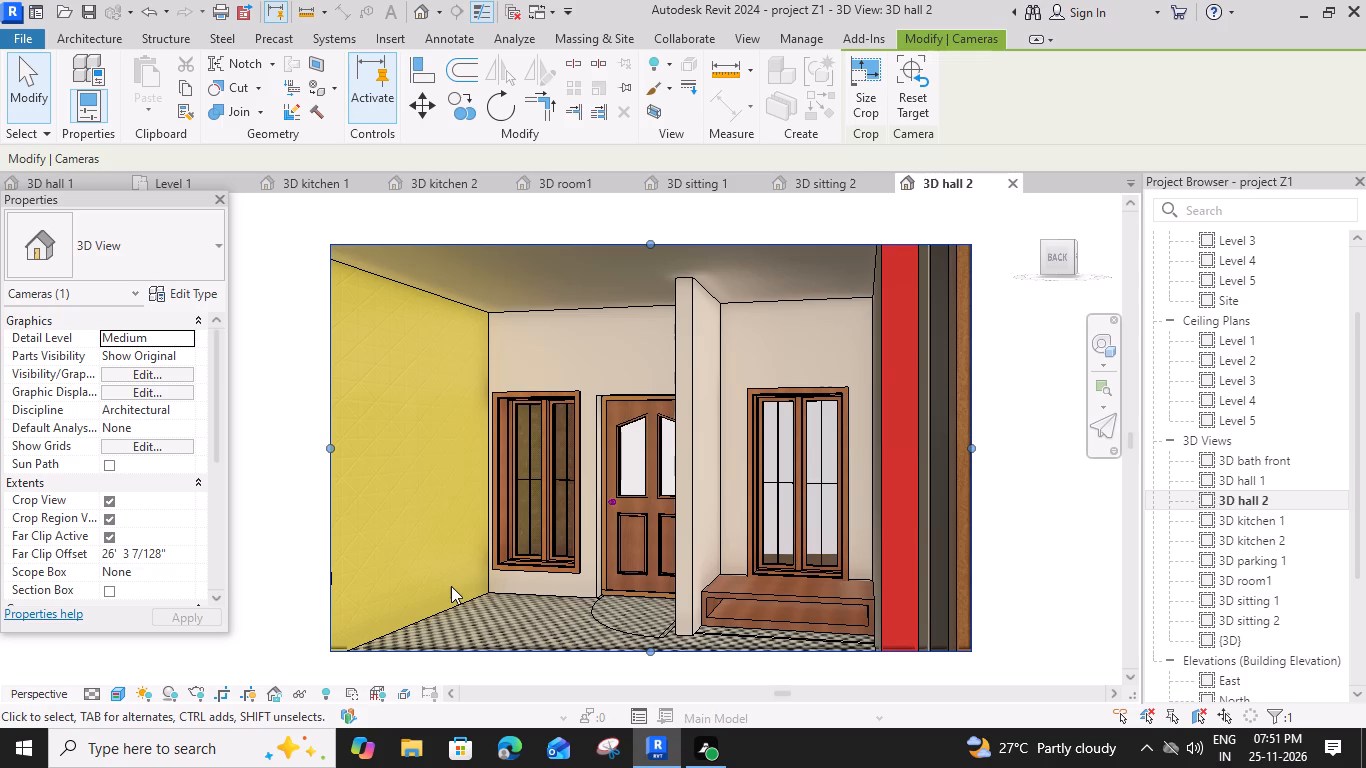
{"action": "key", "text": "Escape"}
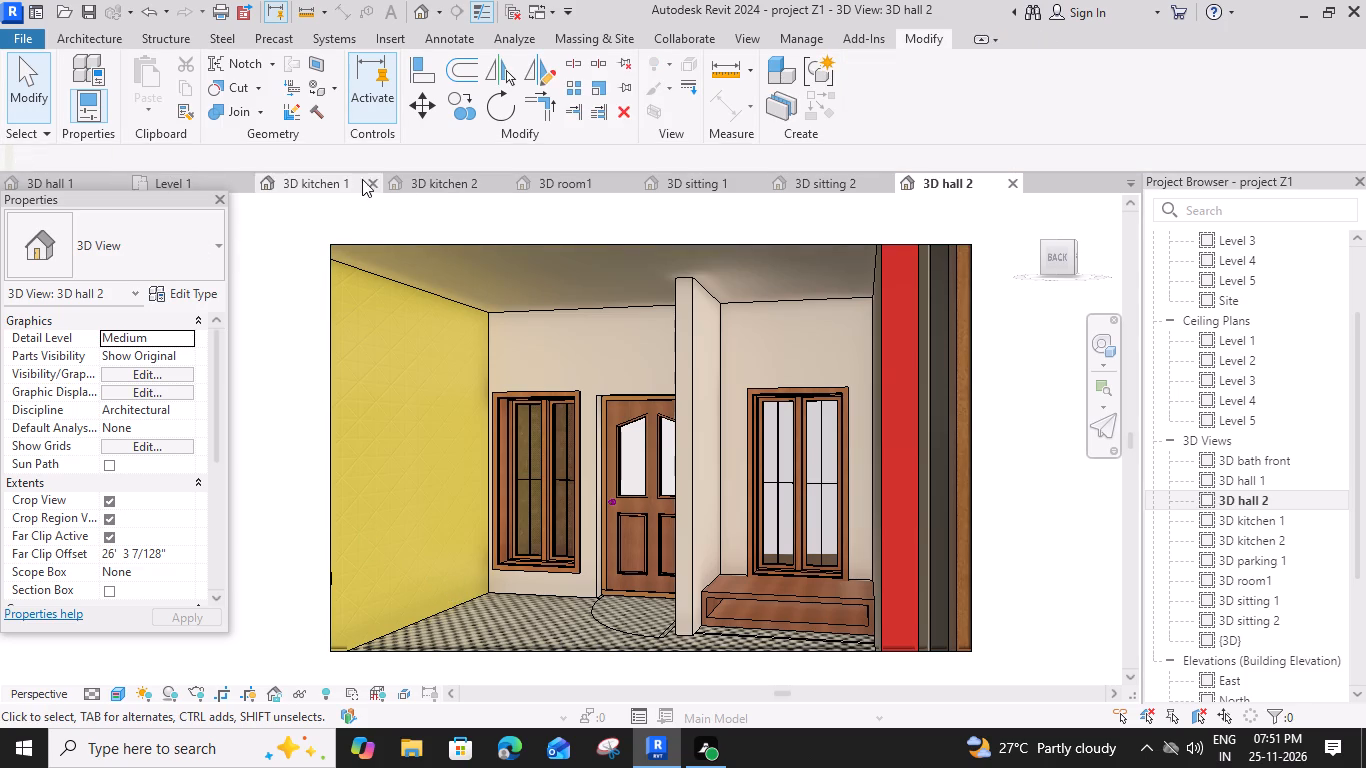
In the Level 1 plan, place a Furniture_Sofa_2 1650mm over the Living Room's sofa outline, its back toward the right-hand wall and centre about 1'-10" from it.
{"action": "left_click", "coordinate": [191, 181]}
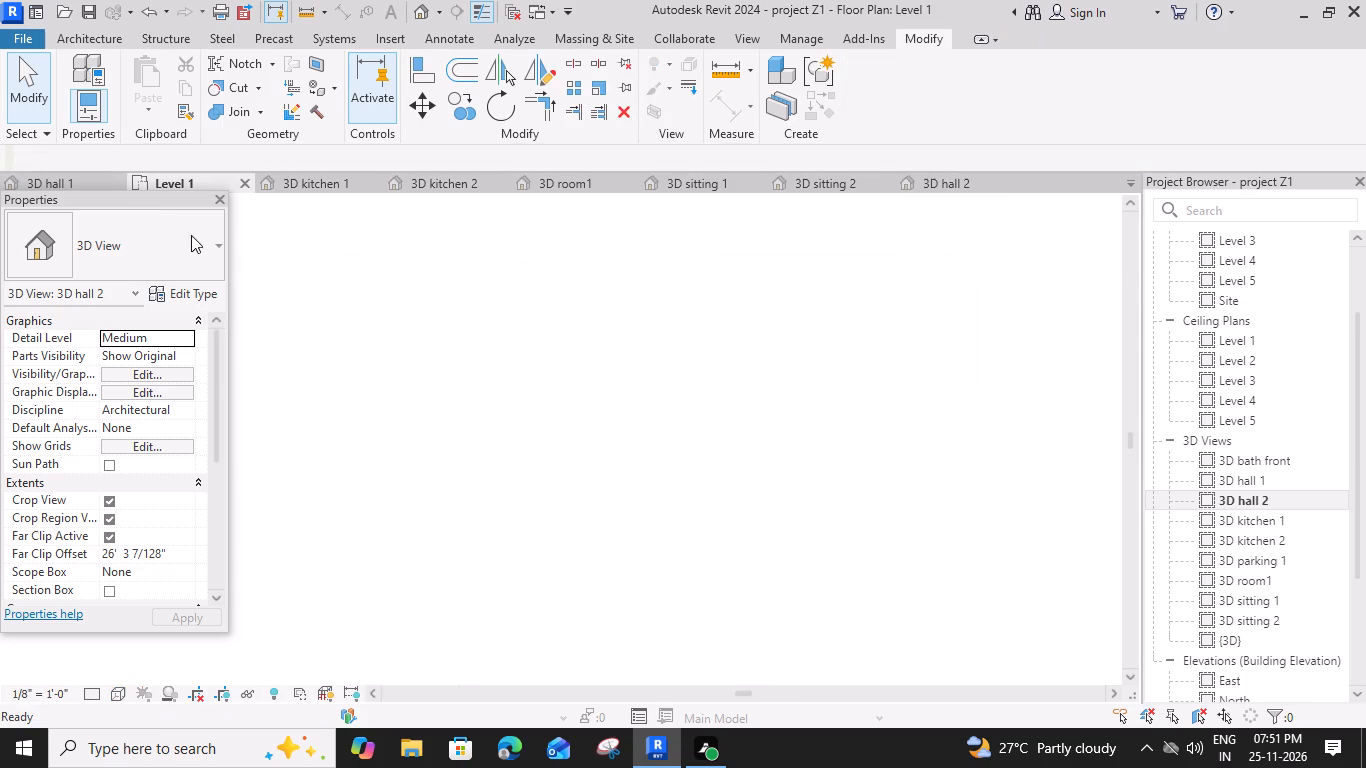
{"action": "scroll", "coordinate": [698, 420], "scroll_direction": "down", "scroll_amount": 9}
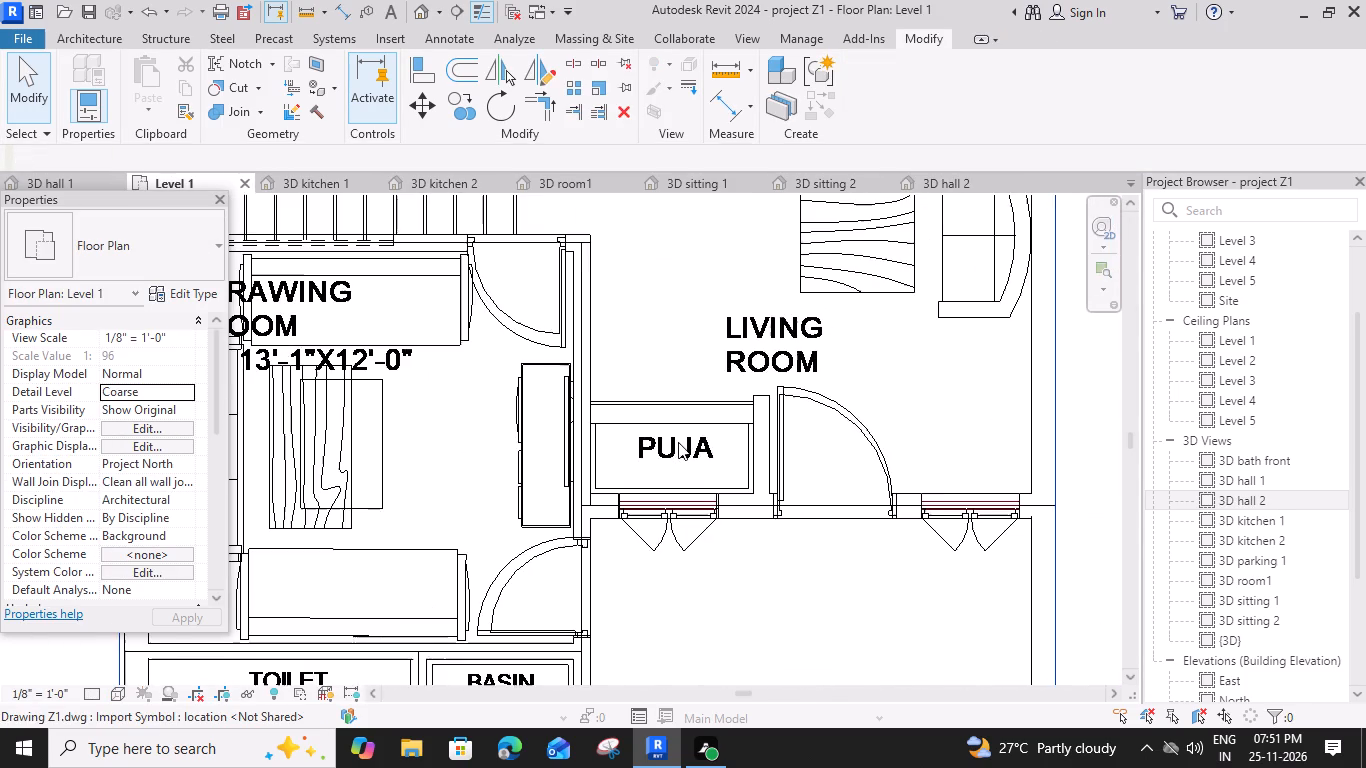
{"action": "scroll", "coordinate": [676, 443], "scroll_direction": "down", "scroll_amount": 5}
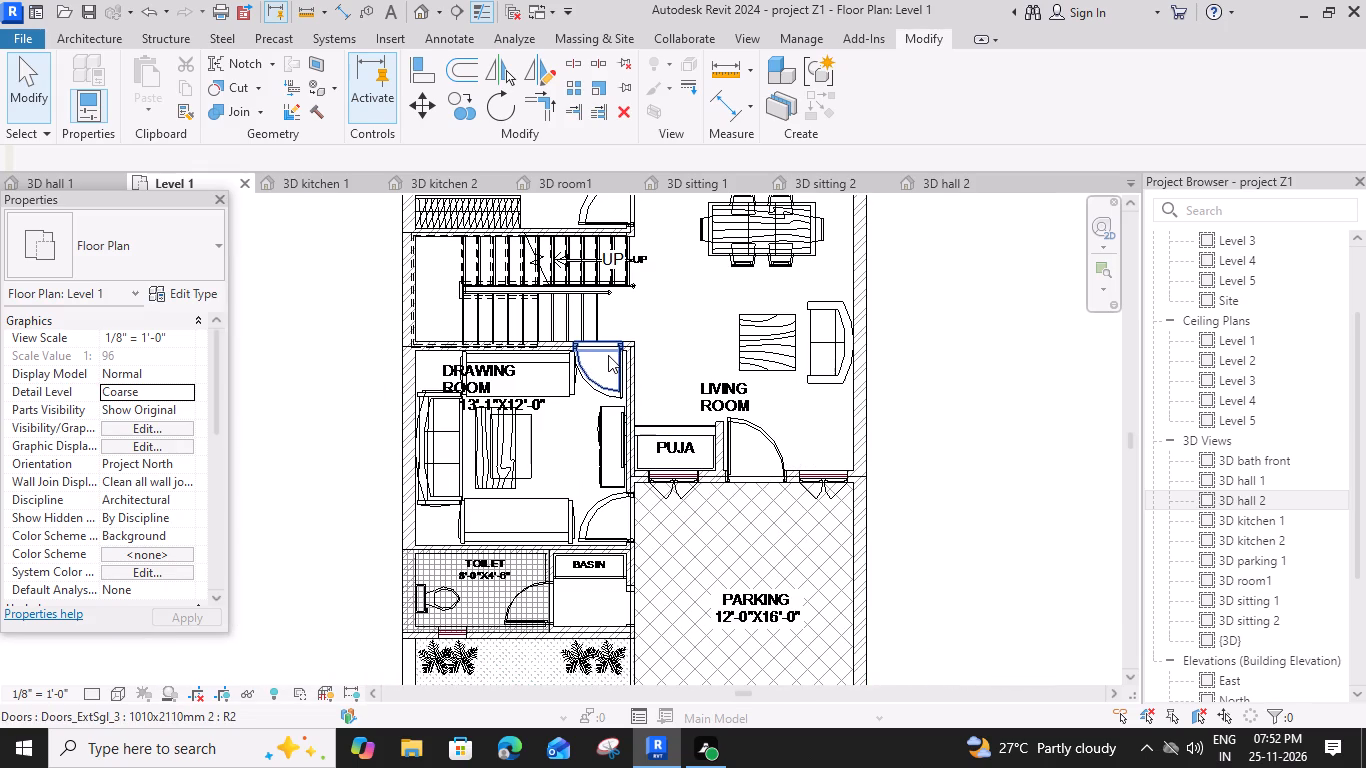
{"action": "left_click", "coordinate": [95, 35]}
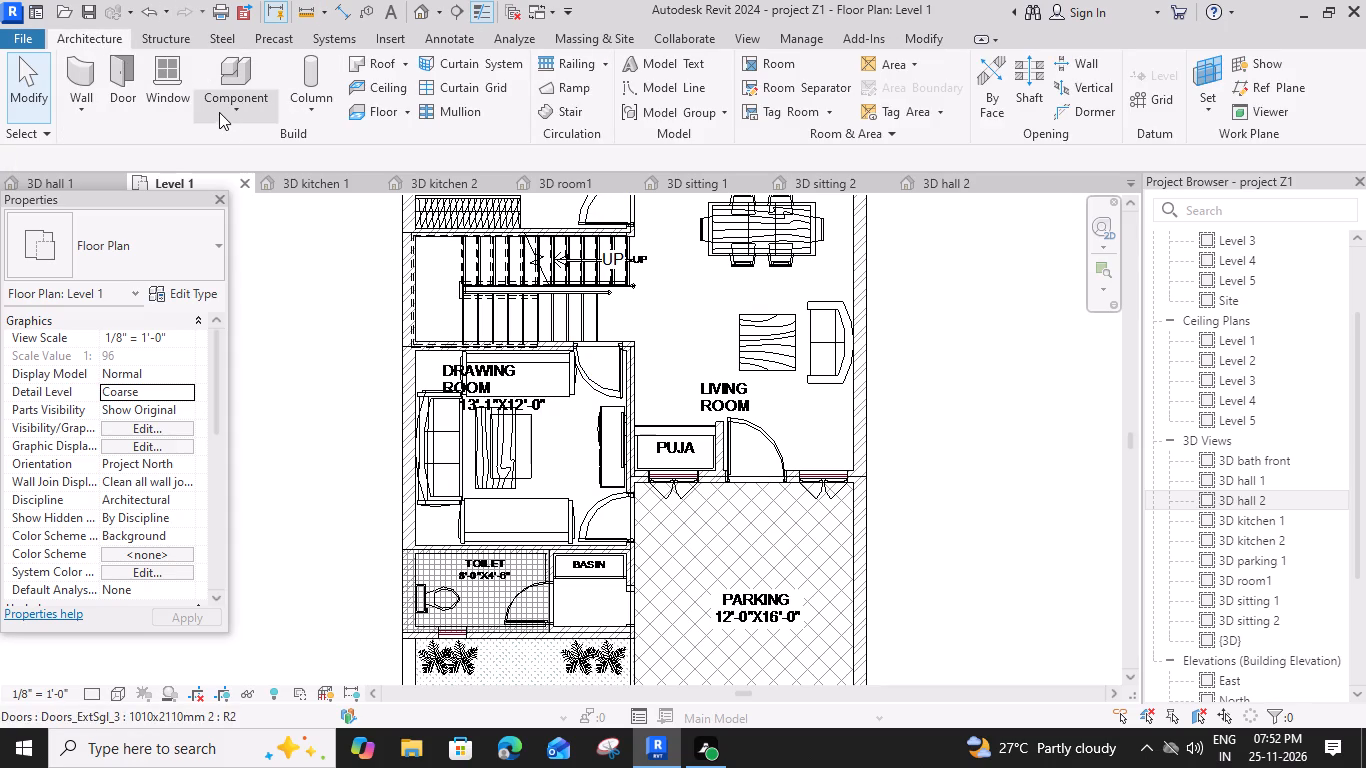
{"action": "left_click", "coordinate": [221, 110]}
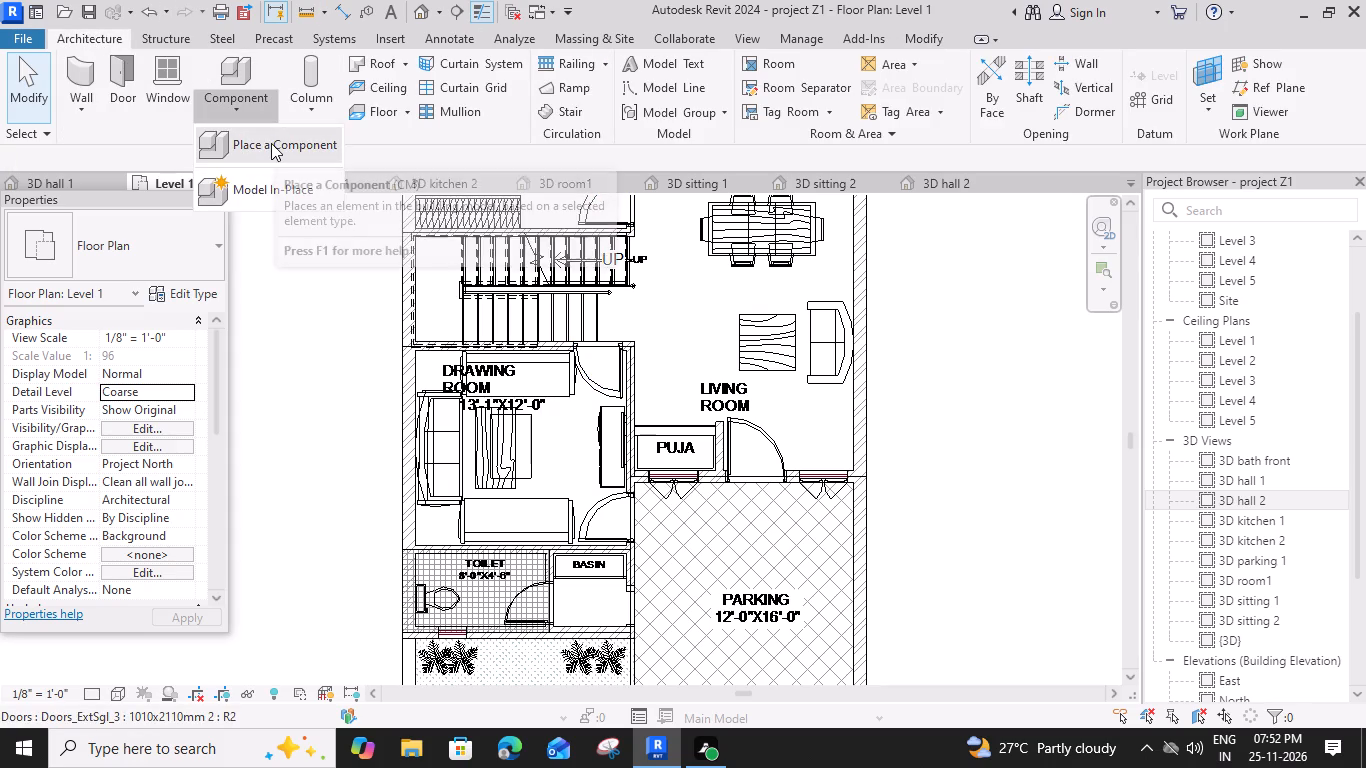
{"action": "left_click", "coordinate": [271, 143]}
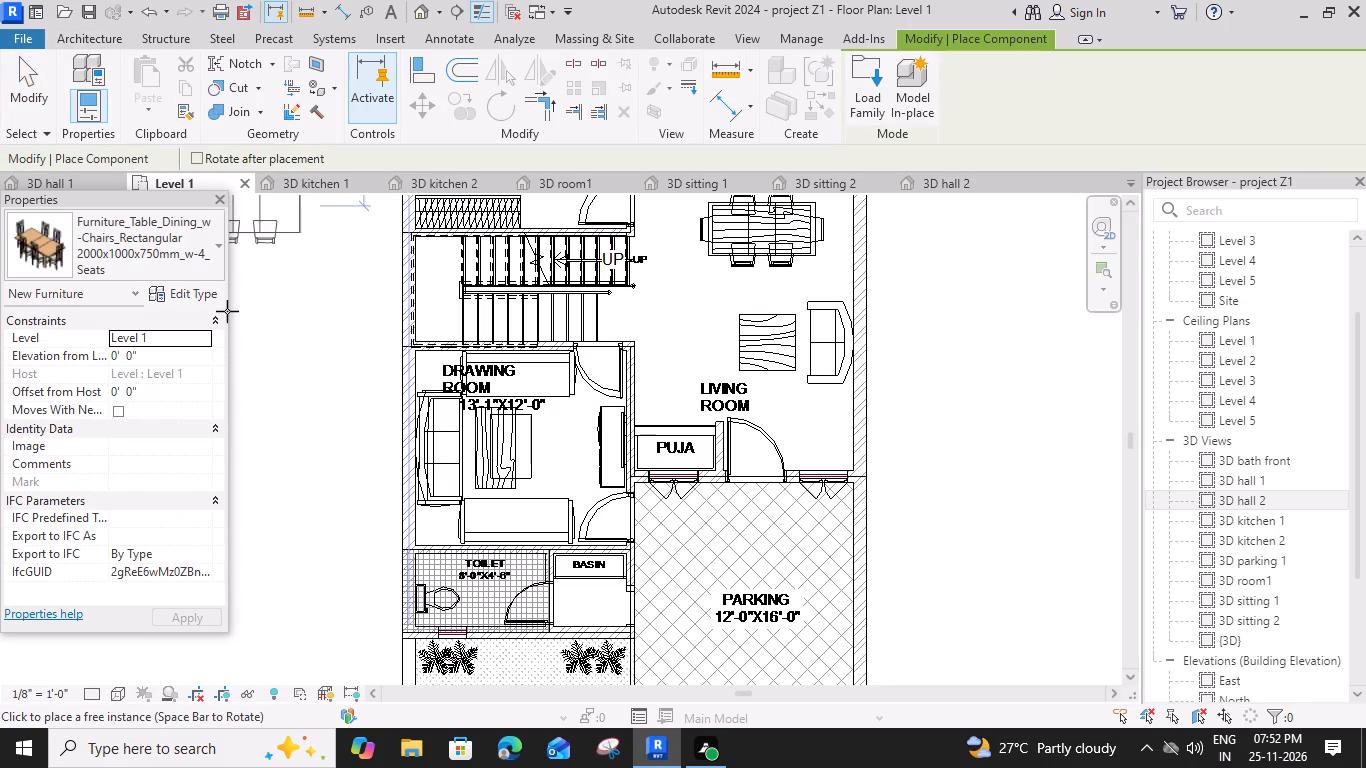
{"action": "left_click", "coordinate": [216, 242]}
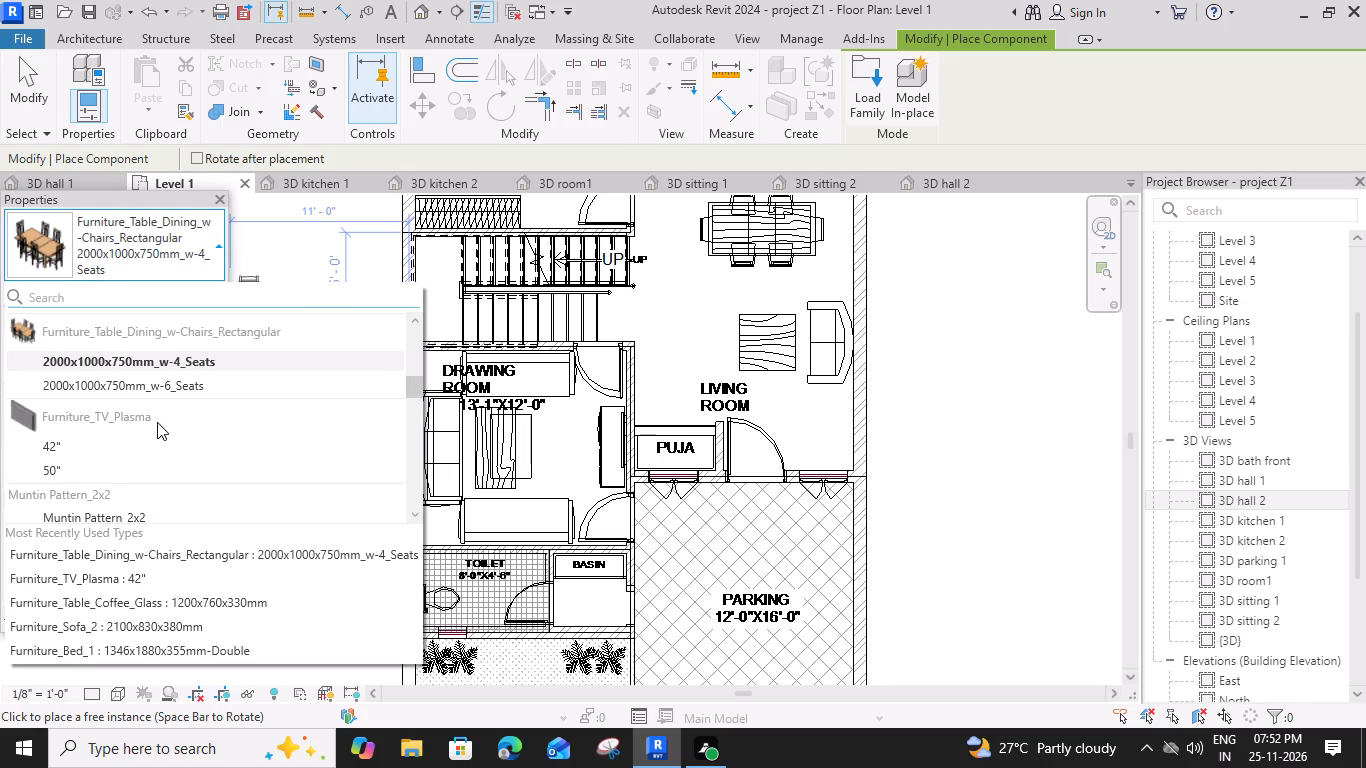
{"action": "scroll", "coordinate": [162, 441], "scroll_direction": "down", "scroll_amount": 3}
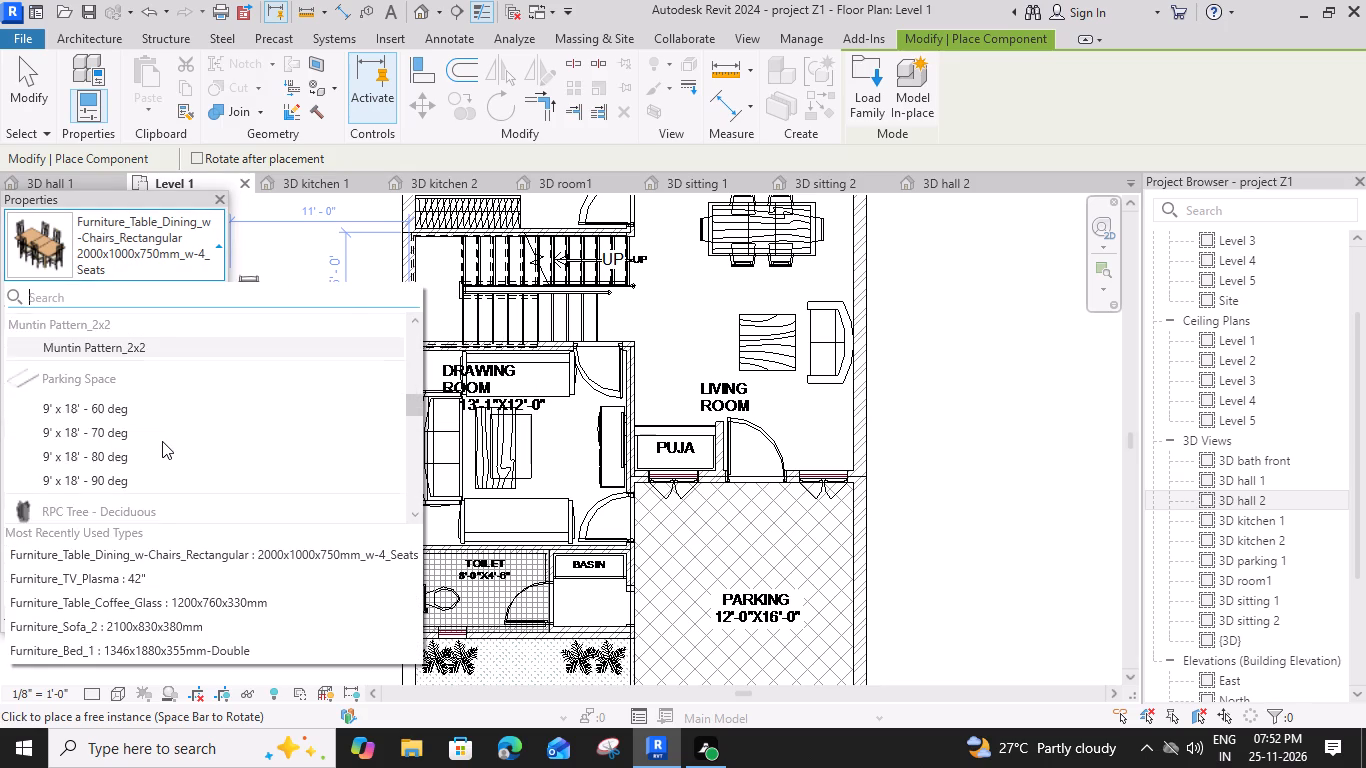
{"action": "scroll", "coordinate": [162, 441], "scroll_direction": "down", "scroll_amount": 4}
{"action": "scroll", "coordinate": [162, 437], "scroll_direction": "up", "scroll_amount": 2}
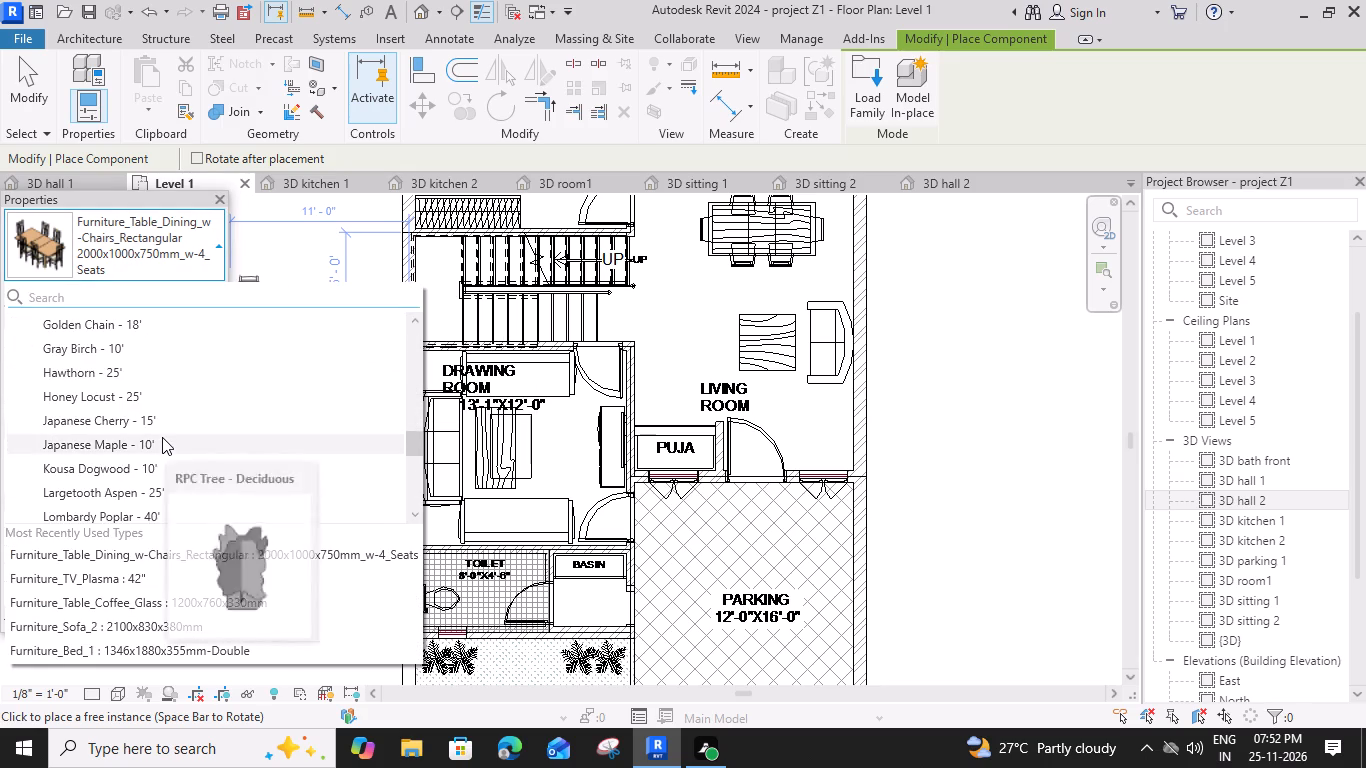
{"action": "scroll", "coordinate": [162, 437], "scroll_direction": "up", "scroll_amount": 8}
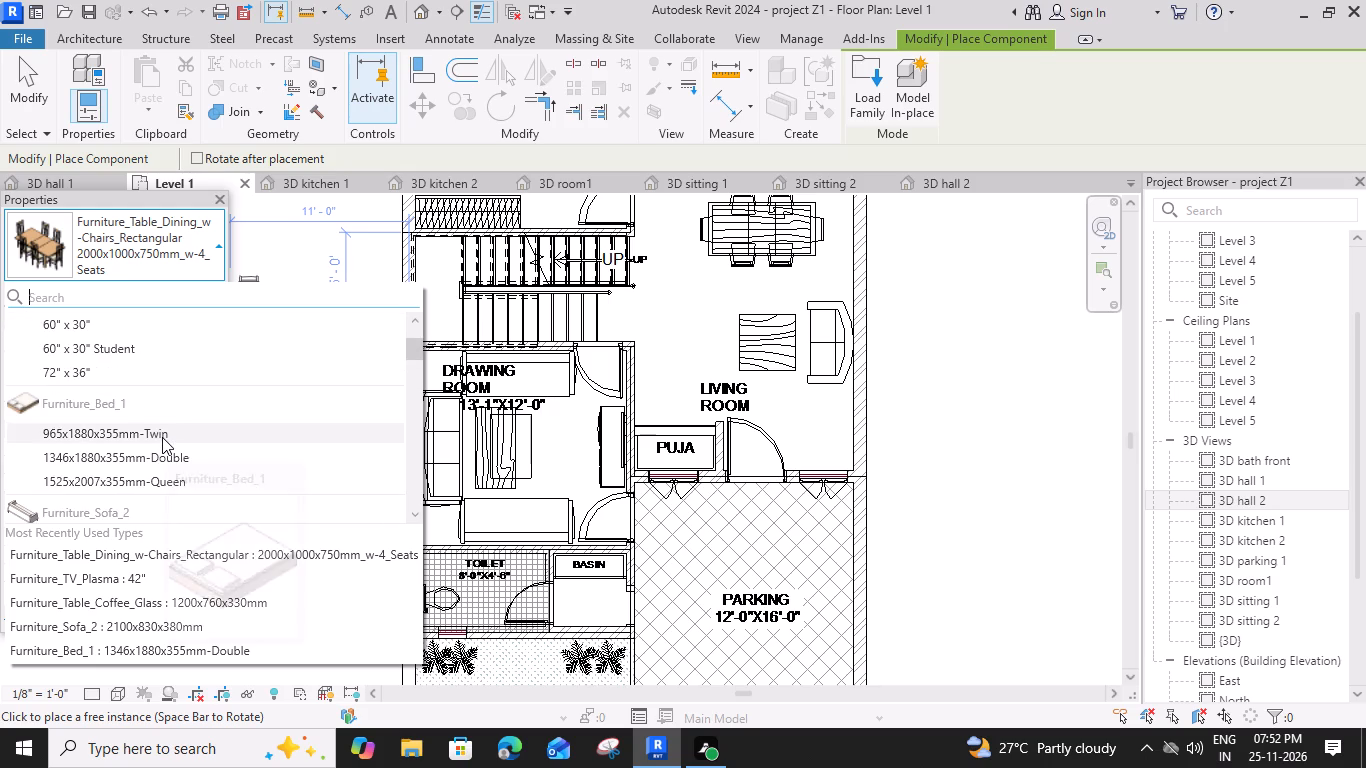
{"action": "scroll", "coordinate": [163, 431], "scroll_direction": "down", "scroll_amount": 1}
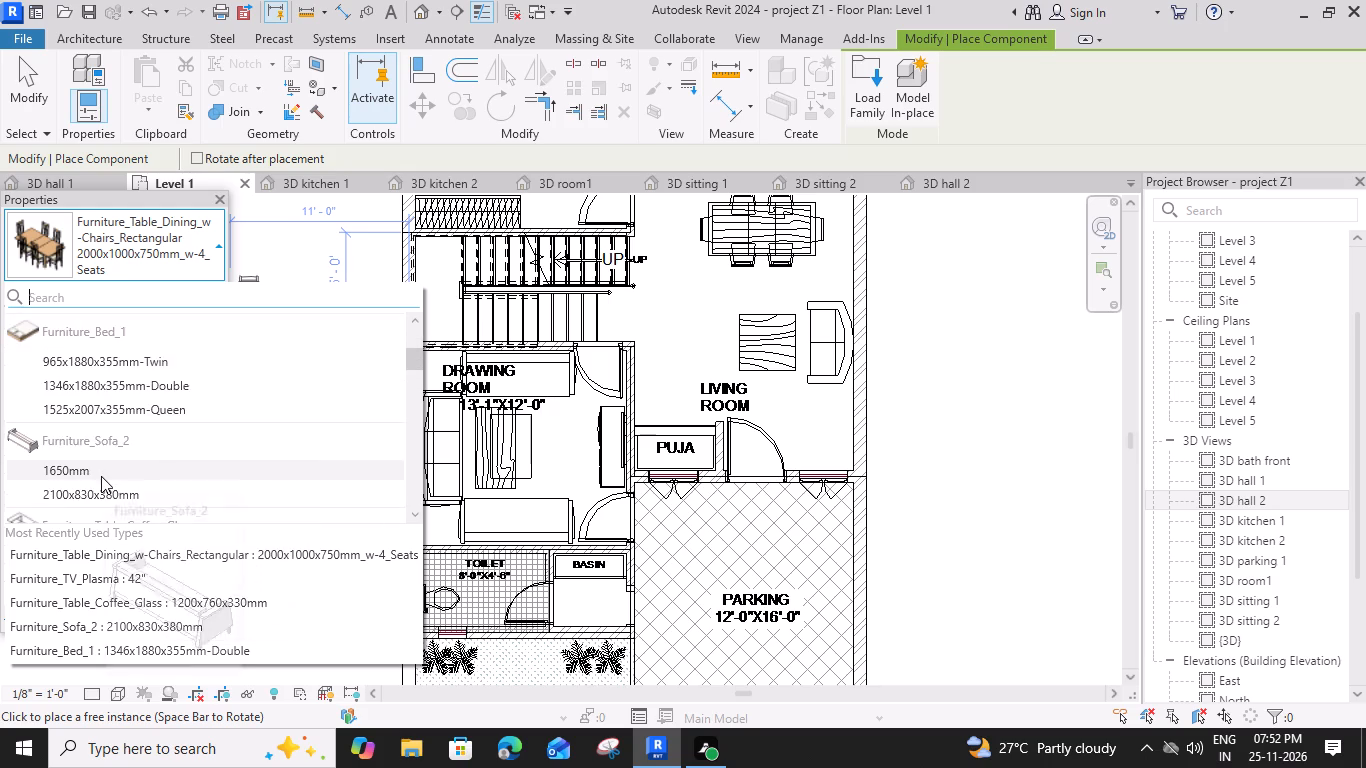
{"action": "left_click", "coordinate": [100, 476]}
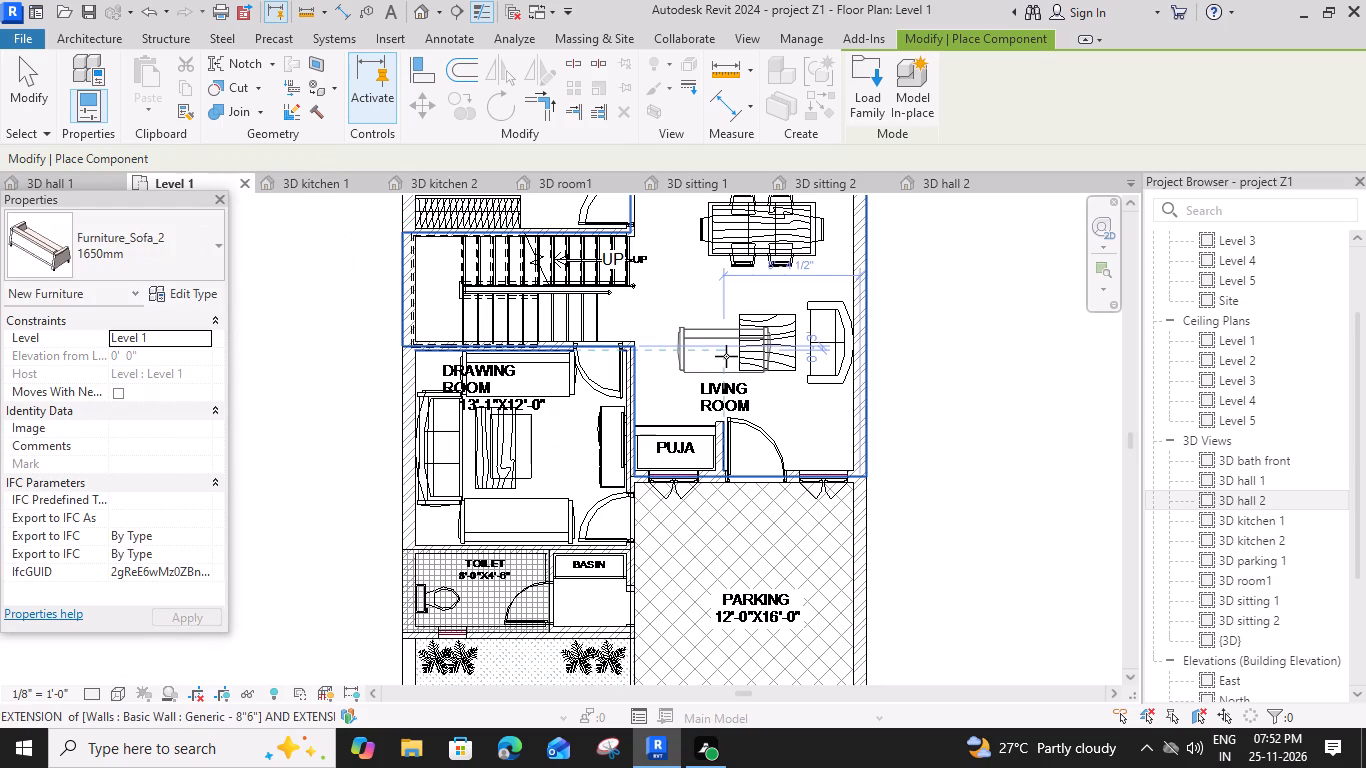
{"action": "key", "text": "space"}
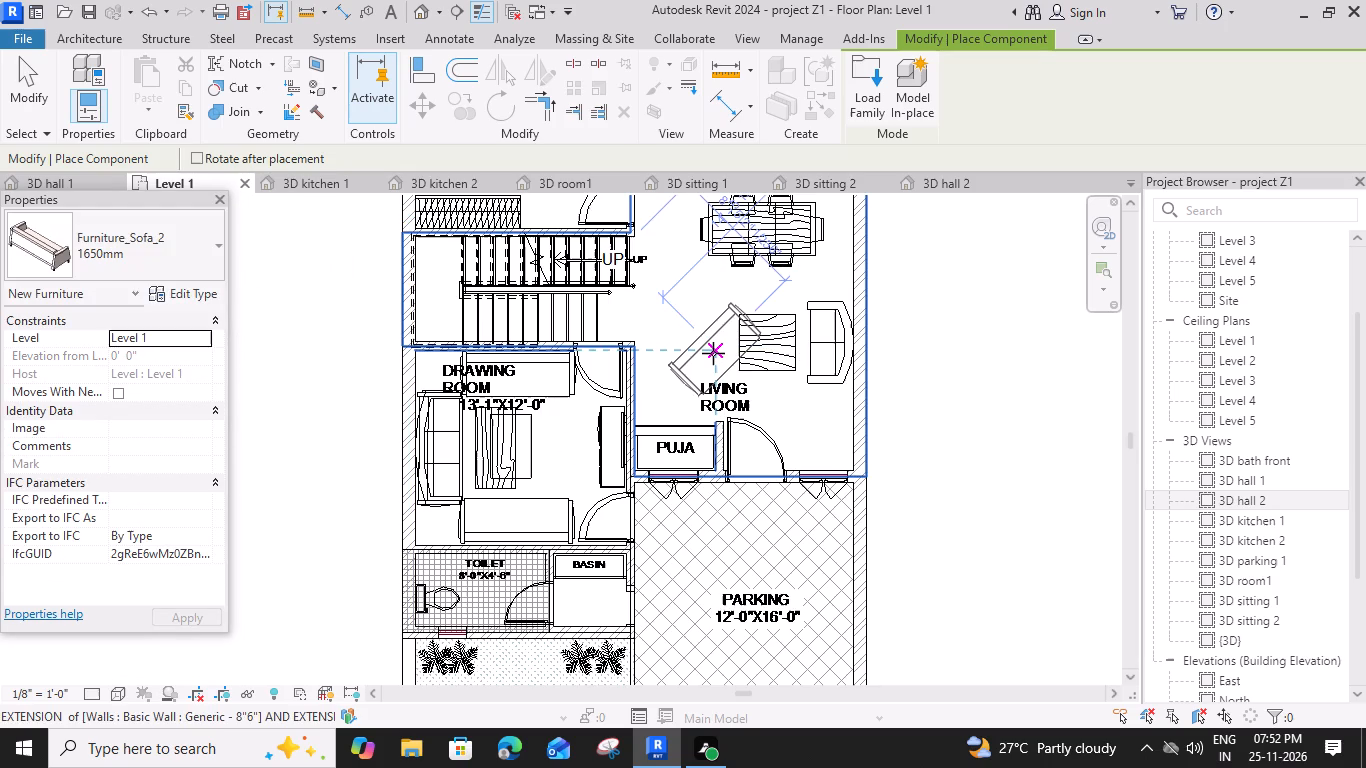
{"action": "key", "text": "space"}
{"action": "key", "text": "space"}
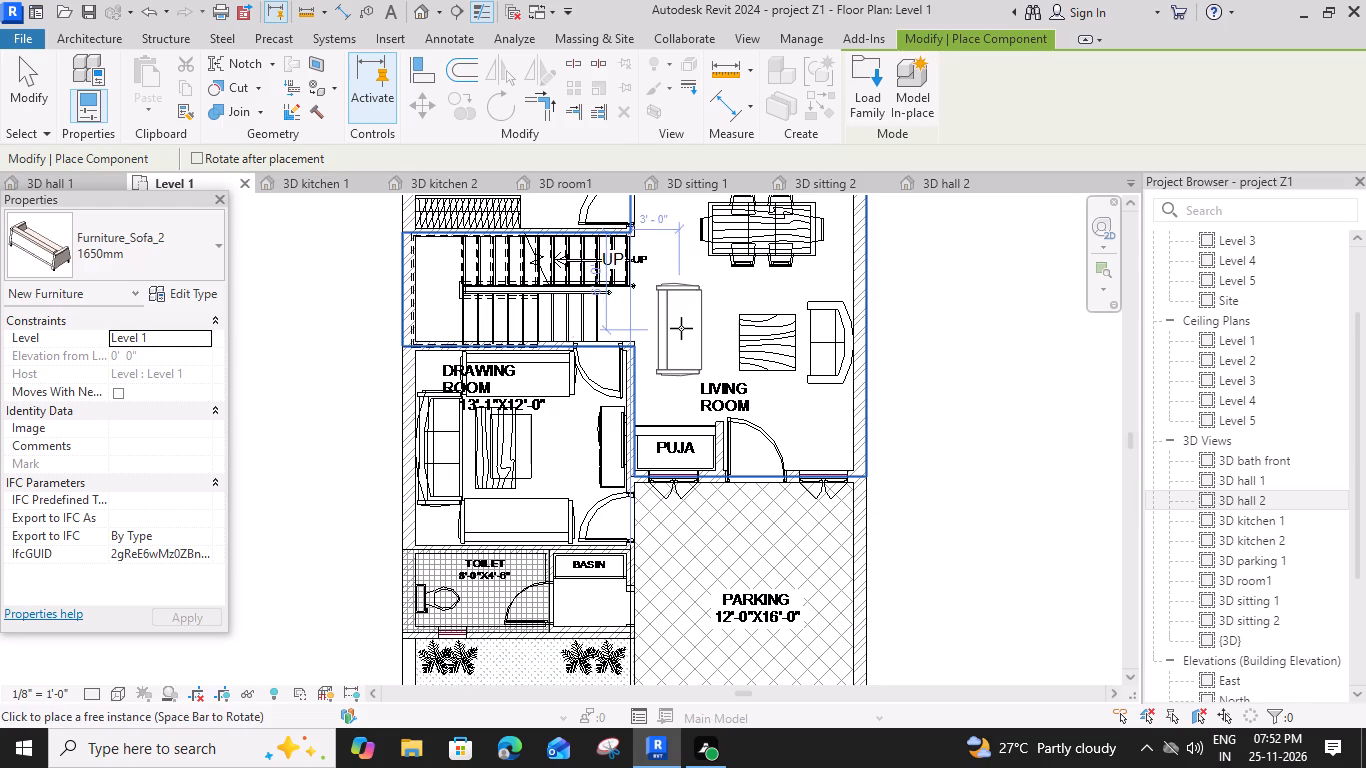
{"action": "key", "text": "space"}
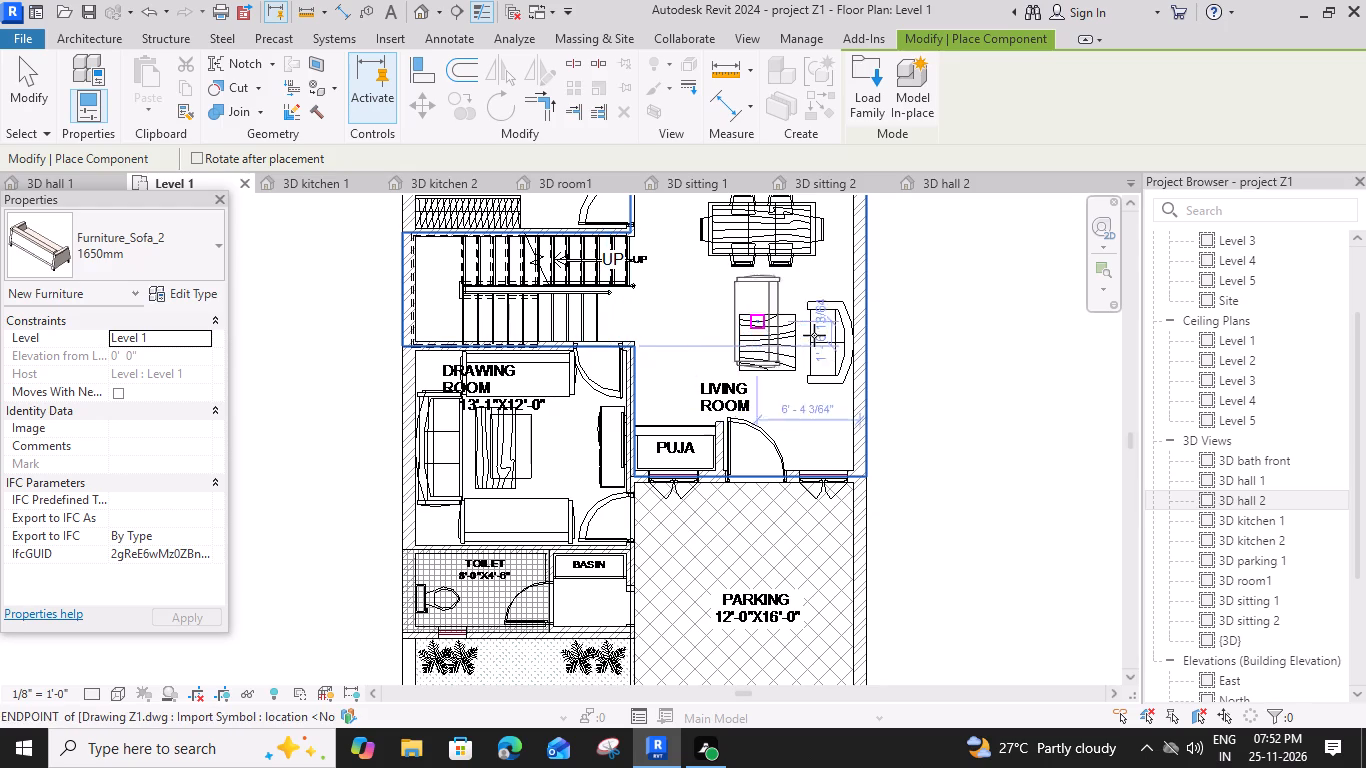
{"action": "scroll", "coordinate": [814, 335], "scroll_direction": "up", "scroll_amount": 8}
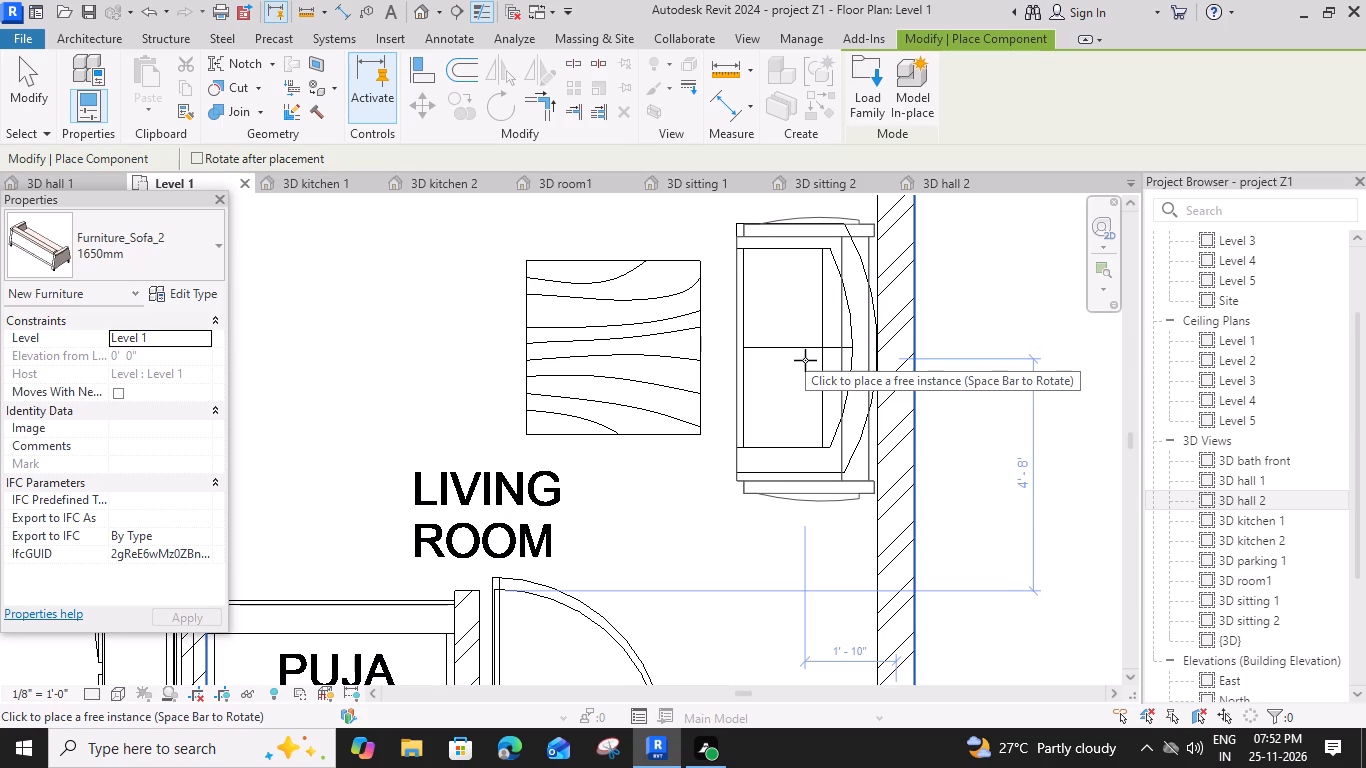
{"action": "left_click", "coordinate": [805, 360]}
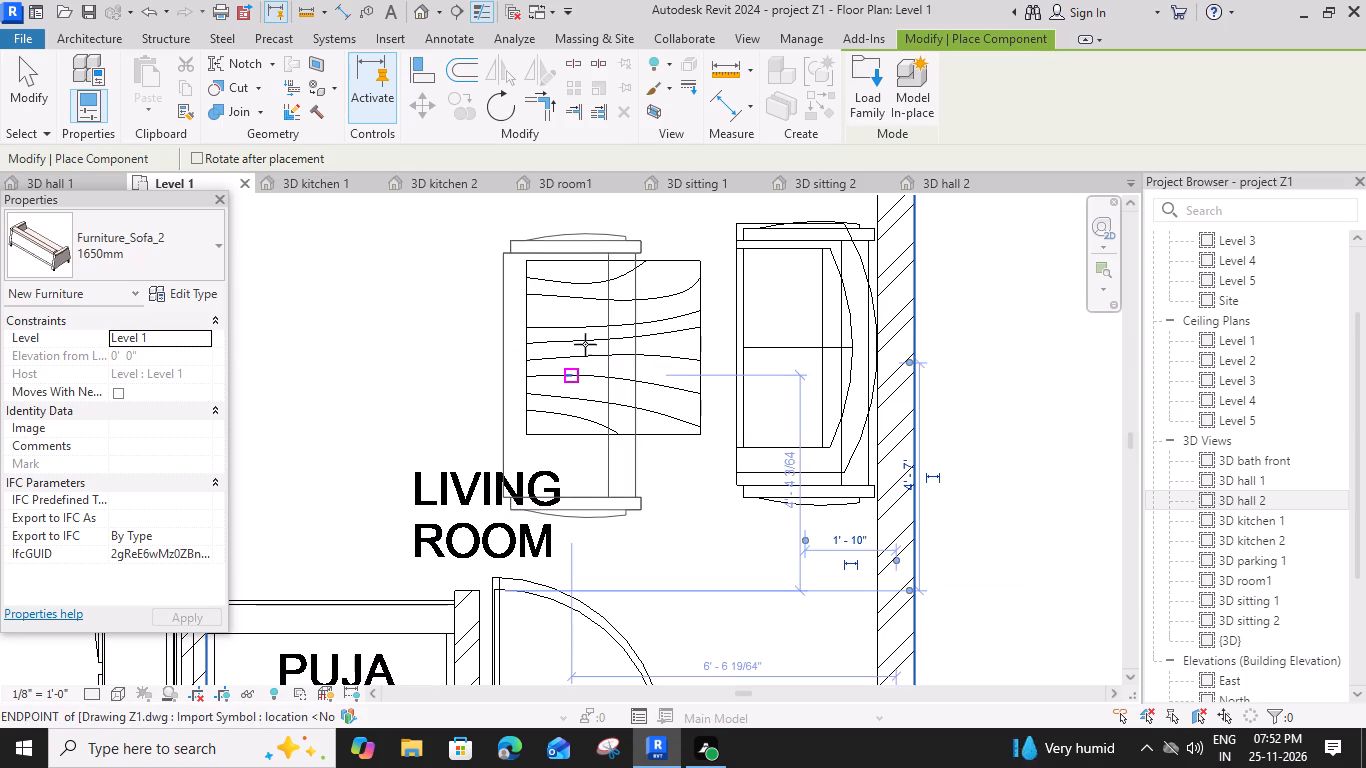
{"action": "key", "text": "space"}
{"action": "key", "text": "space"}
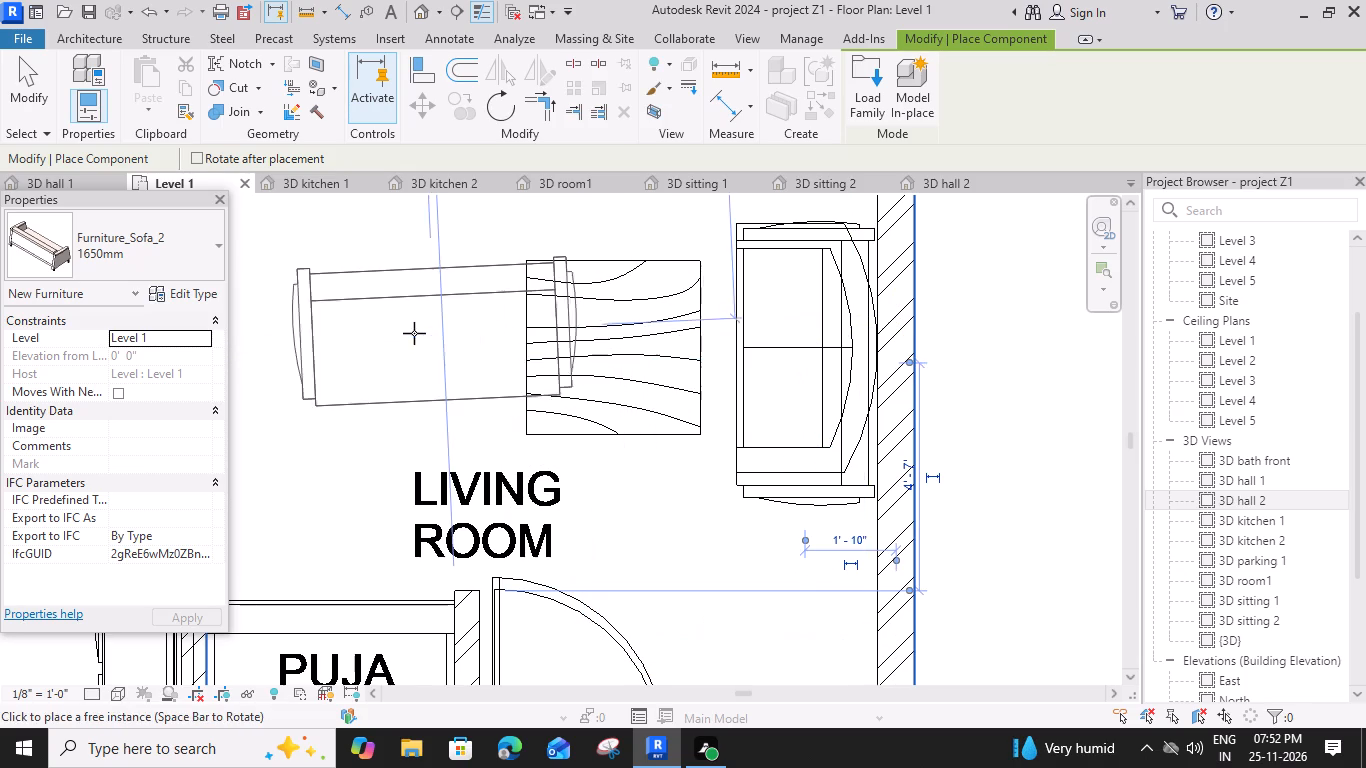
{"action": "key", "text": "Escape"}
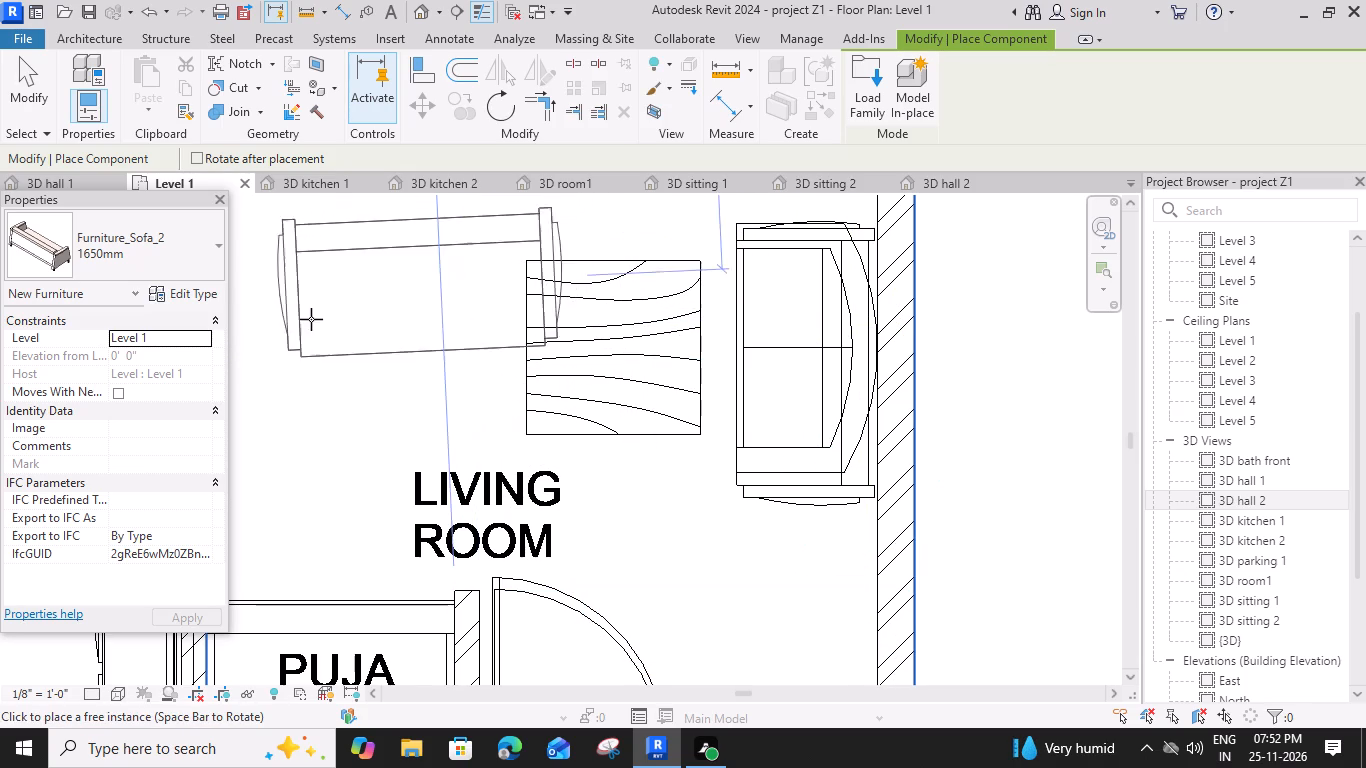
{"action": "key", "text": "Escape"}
Place a second Furniture_Sofa_2 1650mm between the dining table and the coffee table outline, back toward the dining table, centre about 6'-0" from the right-hand wall.
{"action": "scroll", "coordinate": [402, 359], "scroll_direction": "down", "scroll_amount": 3}
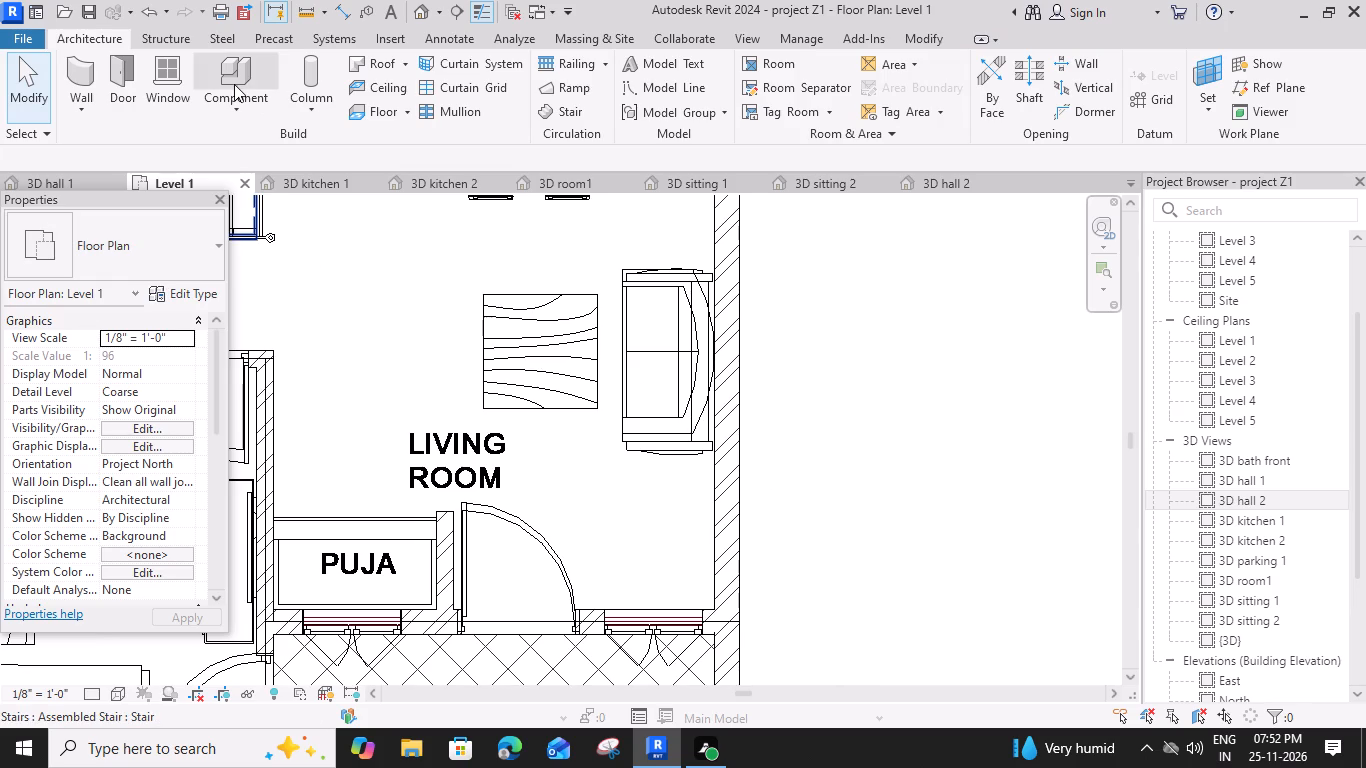
{"action": "left_click", "coordinate": [232, 112]}
{"action": "left_click", "coordinate": [249, 142]}
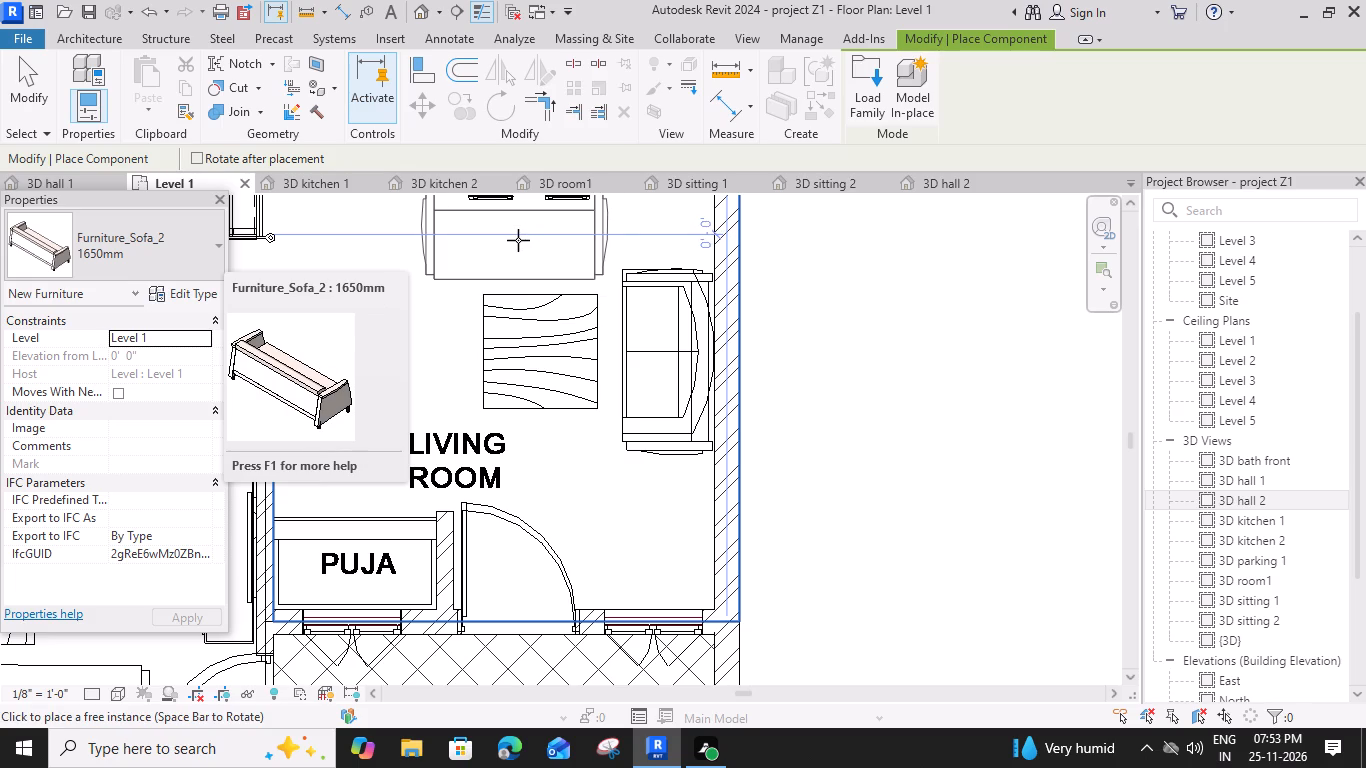
{"action": "middle_click_drag", "start_coordinate": [518, 240], "coordinate": [523, 308]}
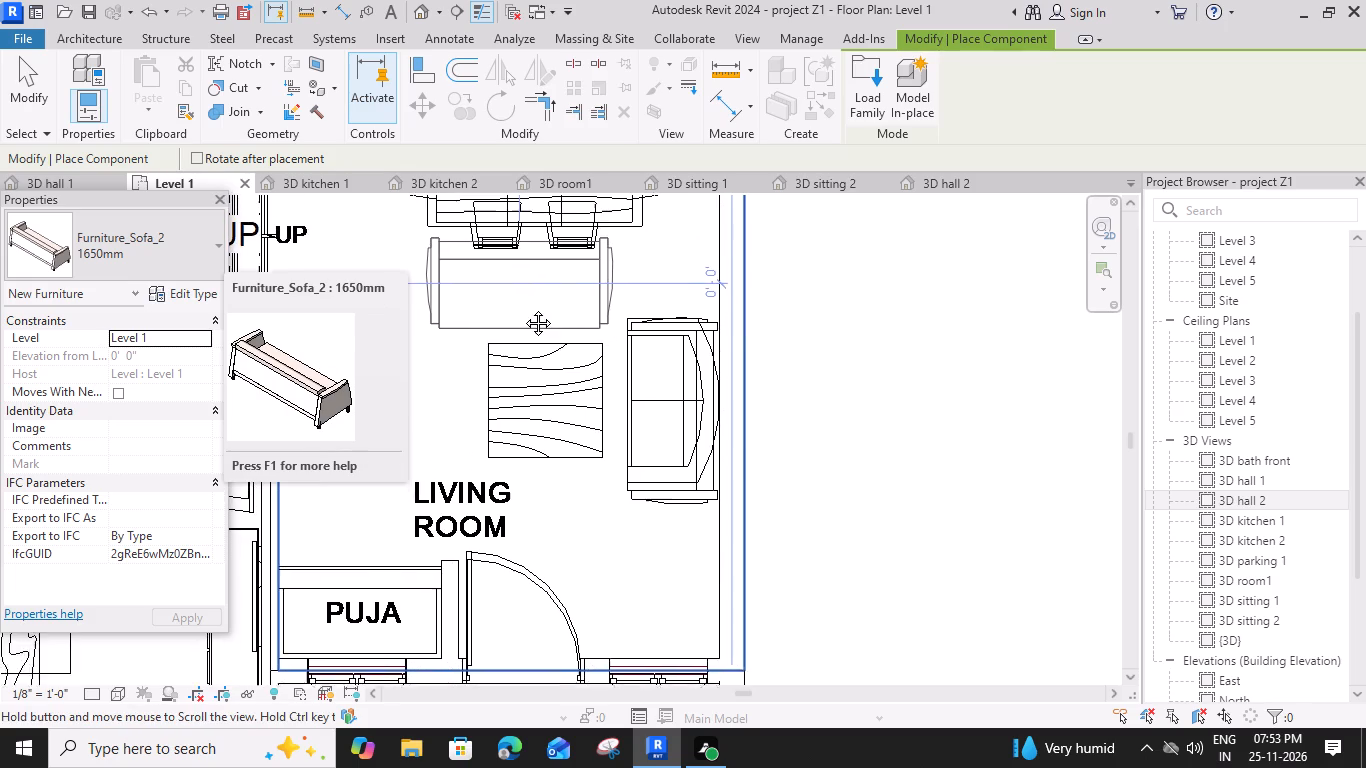
{"action": "middle_click_drag", "start_coordinate": [523, 308], "coordinate": [523, 317]}
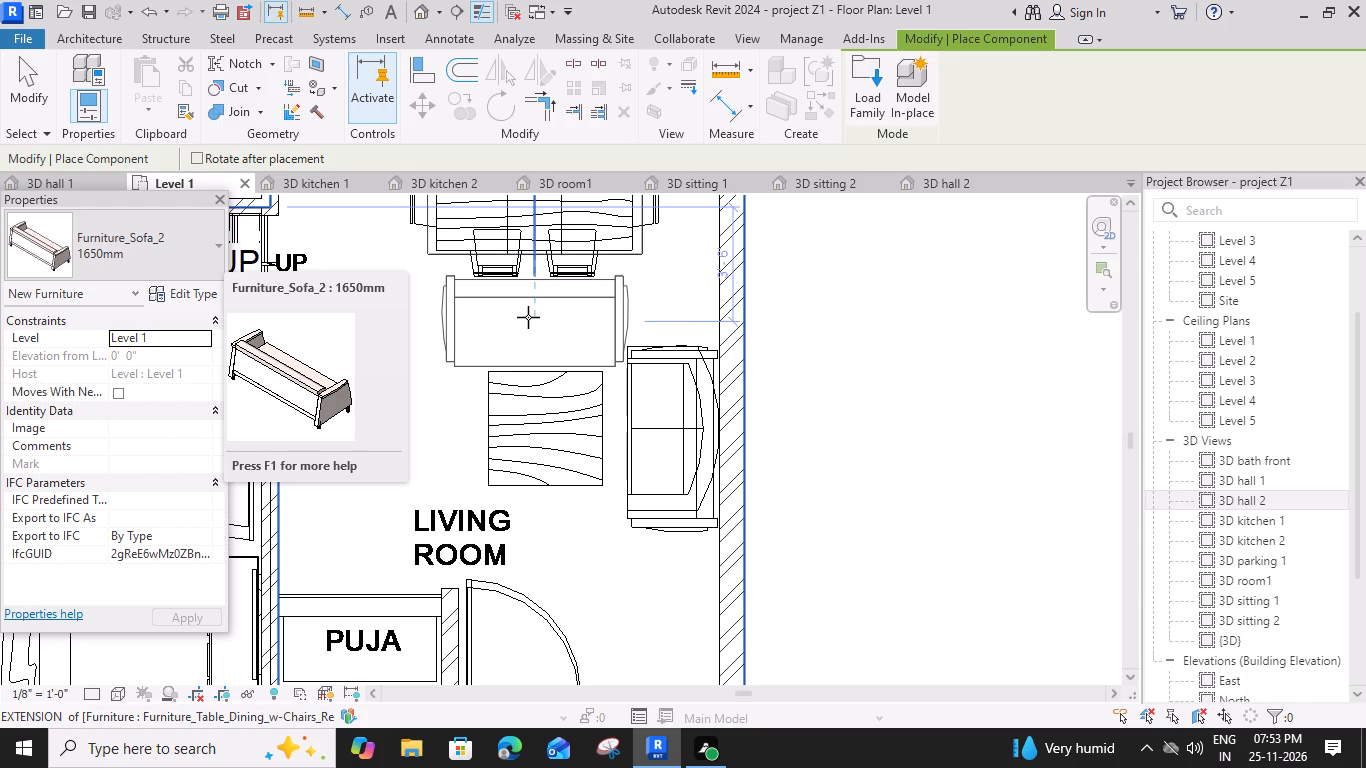
{"action": "left_click", "coordinate": [528, 317]}
{"action": "key", "text": "Escape"}
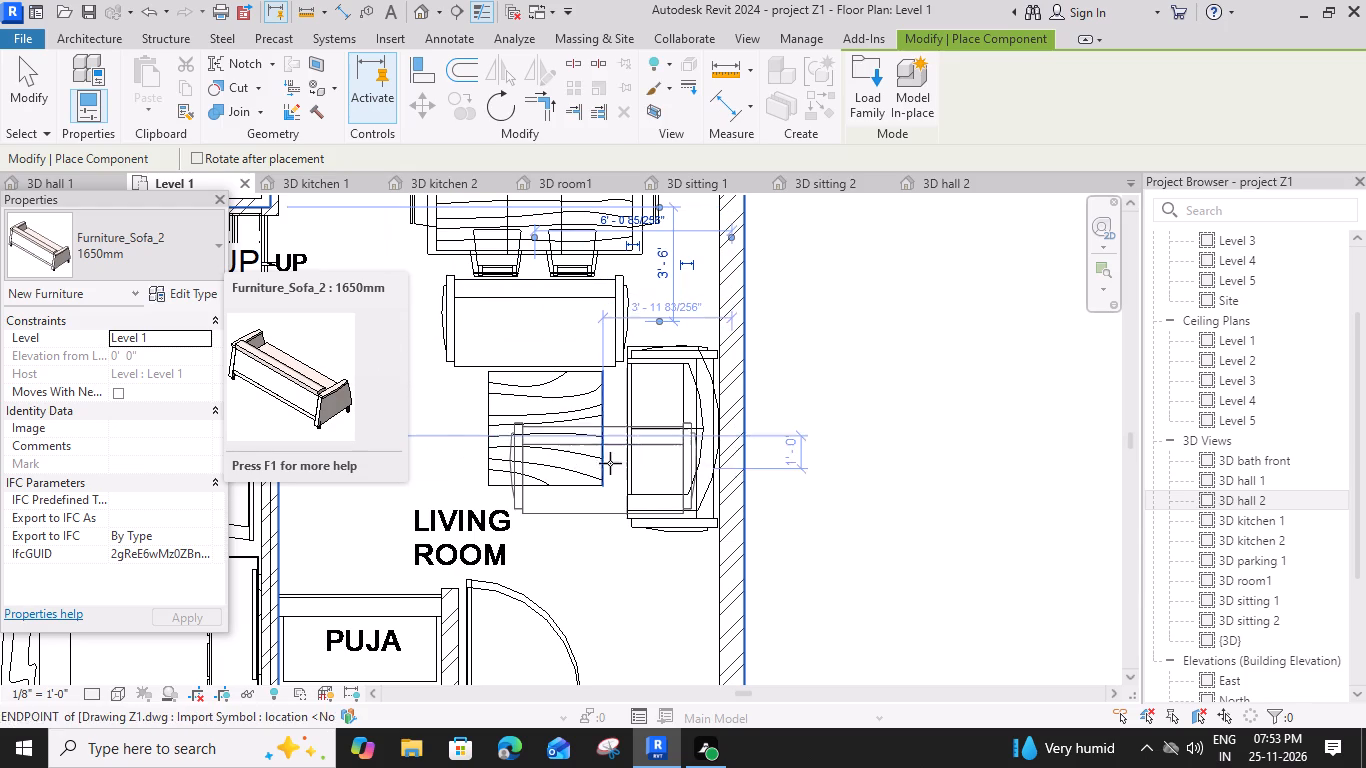
{"action": "key", "text": "Escape"}
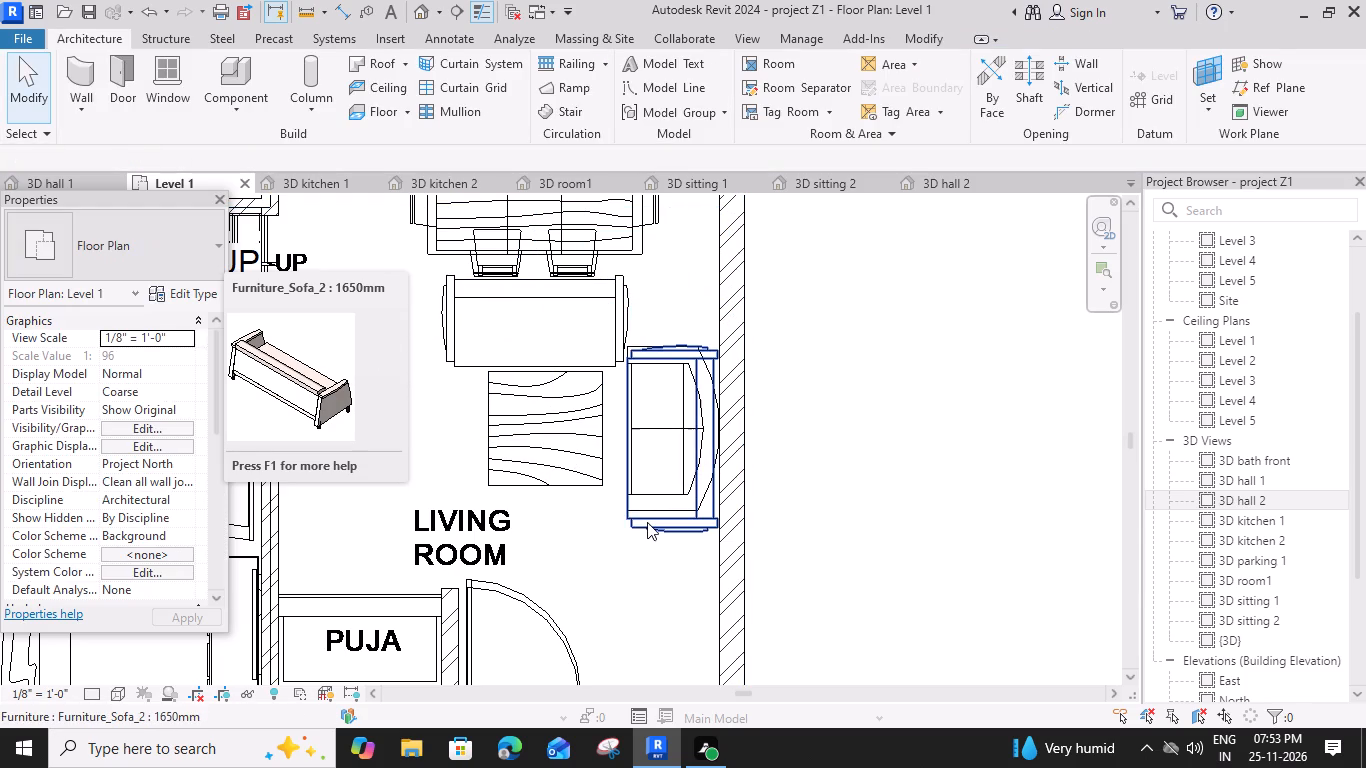
Shift the sofa along the right-hand wall about 7" toward the entrance, with its centre about 2'-0" from that wall.
{"action": "left_click", "coordinate": [647, 522]}
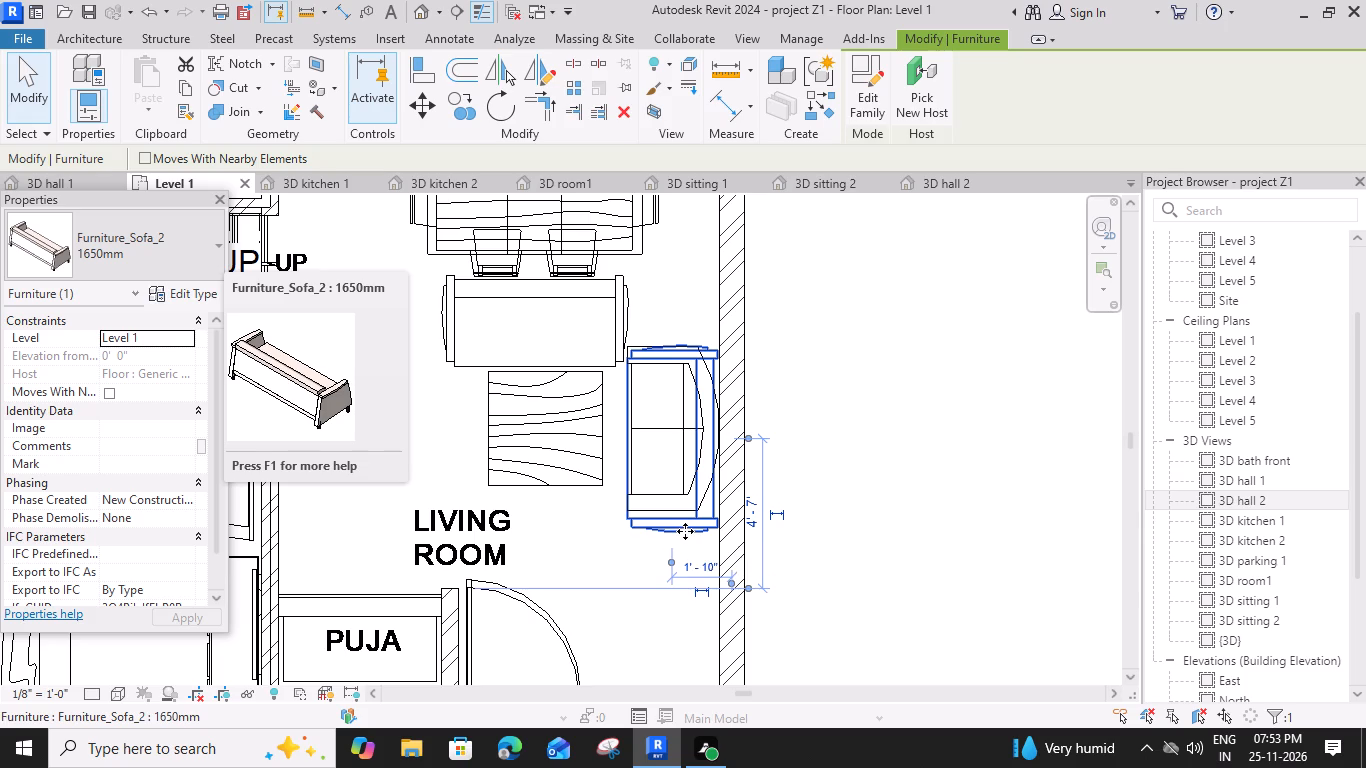
{"action": "left_click_drag", "start_coordinate": [713, 530], "coordinate": [715, 563]}
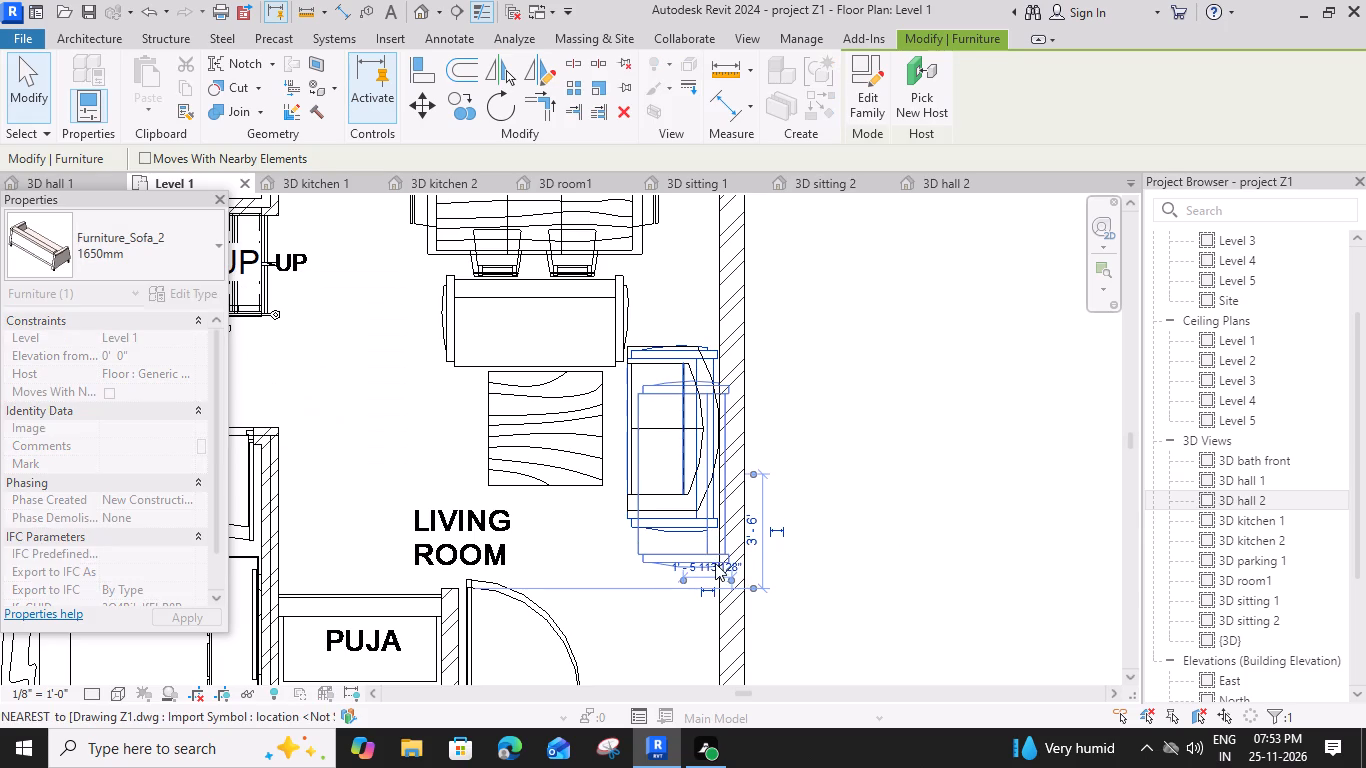
{"action": "left_click_drag", "start_coordinate": [715, 563], "coordinate": [709, 556]}
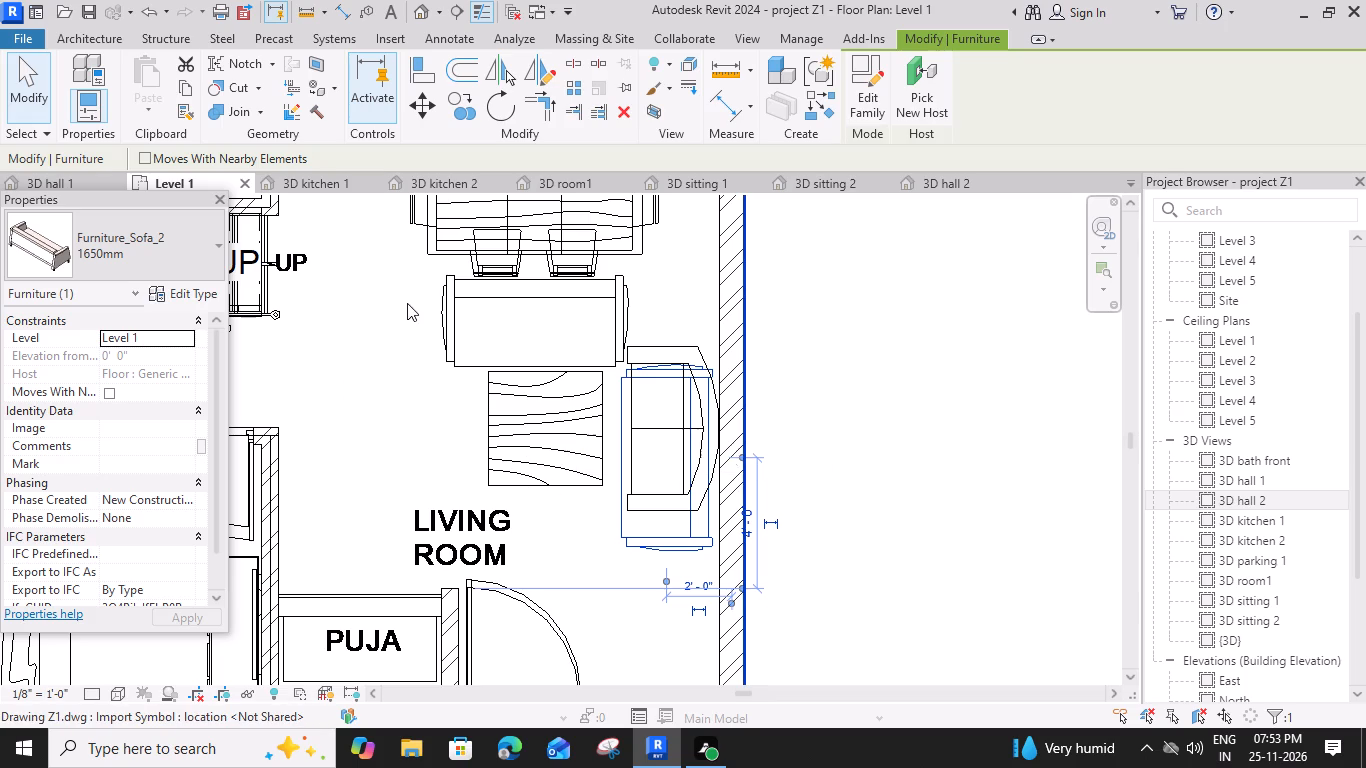
{"action": "key", "text": "Escape"}
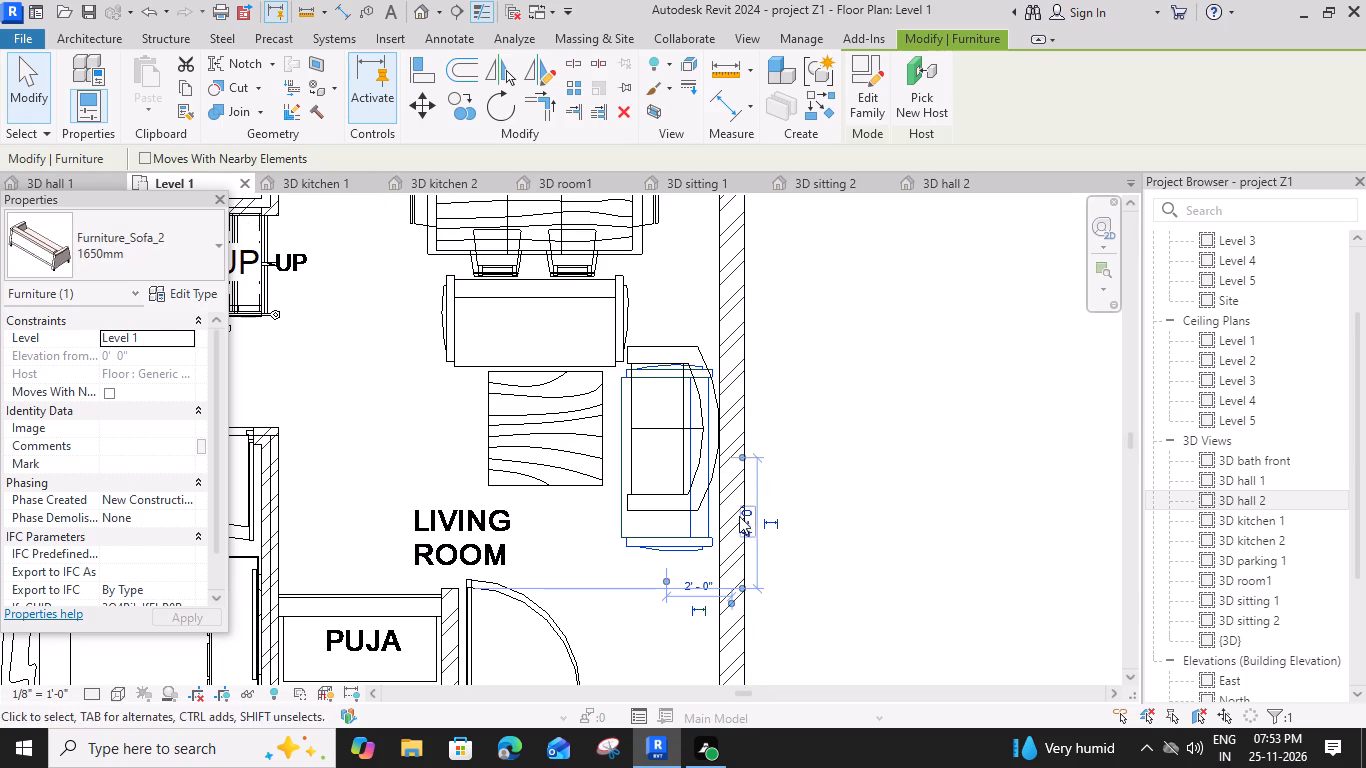
Review the 3D hall 2, sitting, room and kitchen perspective views, and examine the sofa layout in the Level 1 plan.
{"action": "left_click", "coordinate": [953, 181]}
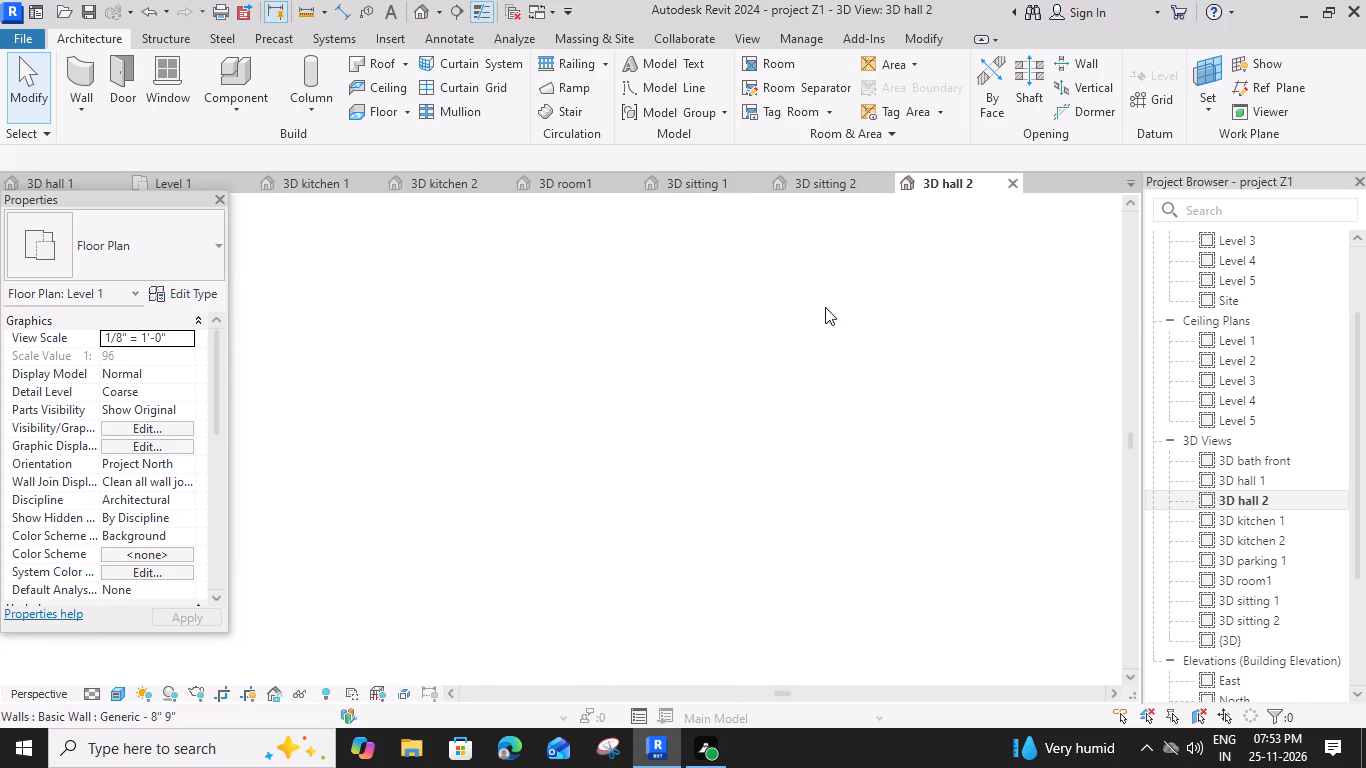
{"action": "scroll", "coordinate": [750, 432], "scroll_direction": "down", "scroll_amount": 1}
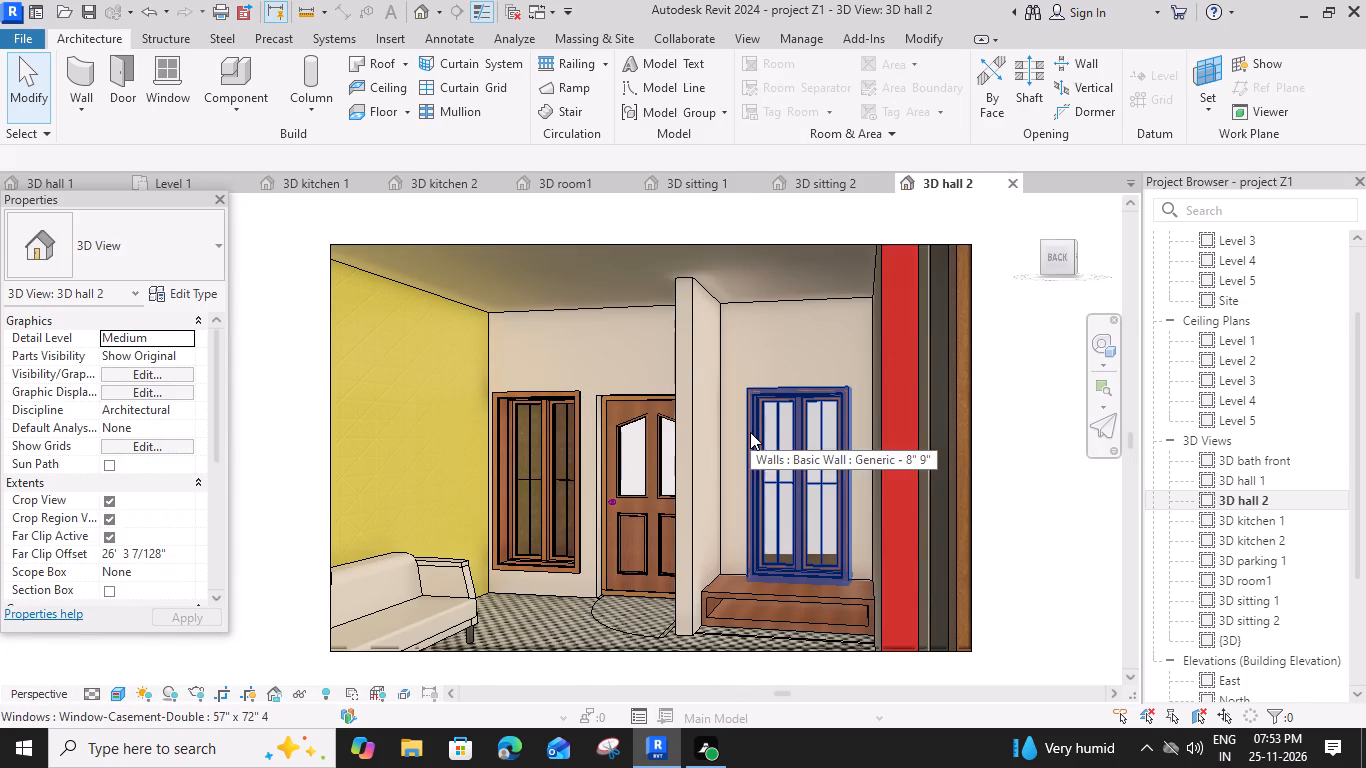
{"action": "left_click", "coordinate": [834, 183]}
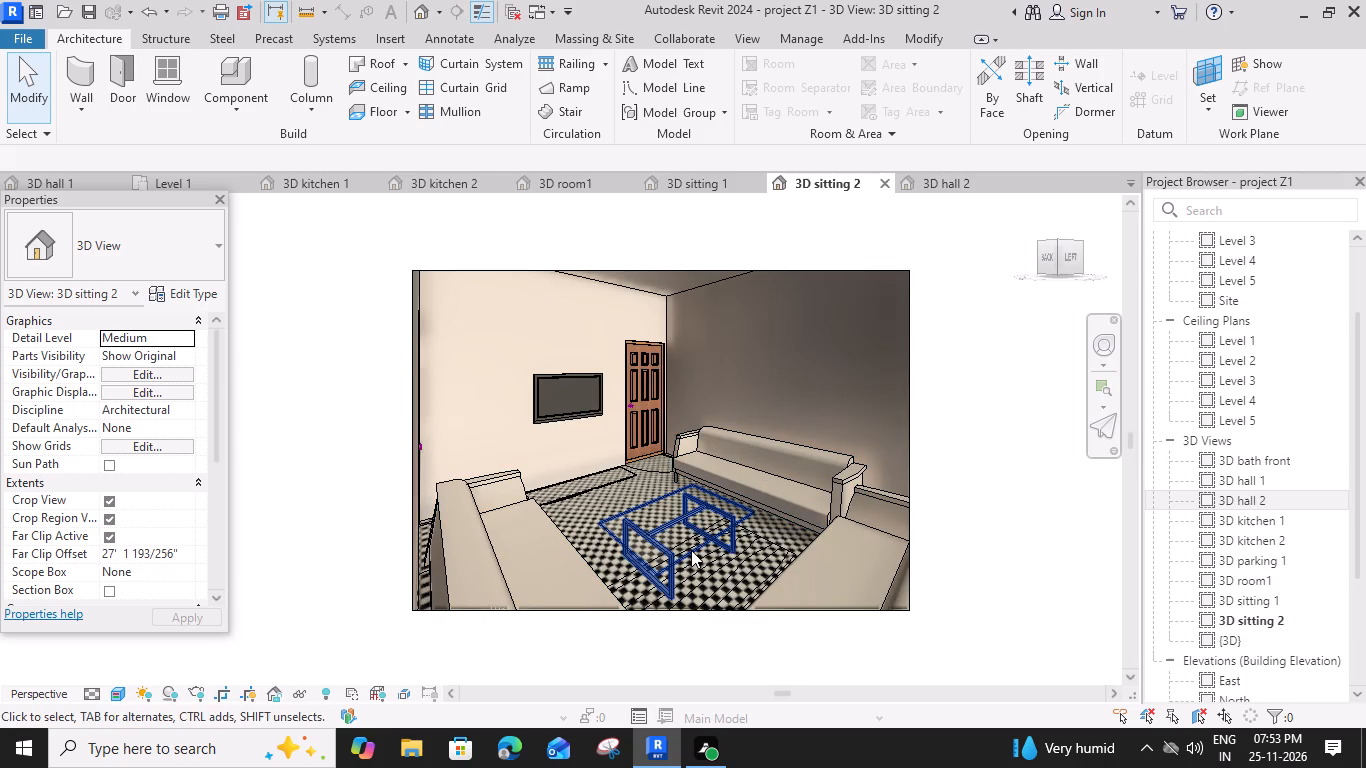
{"action": "left_click", "coordinate": [712, 189]}
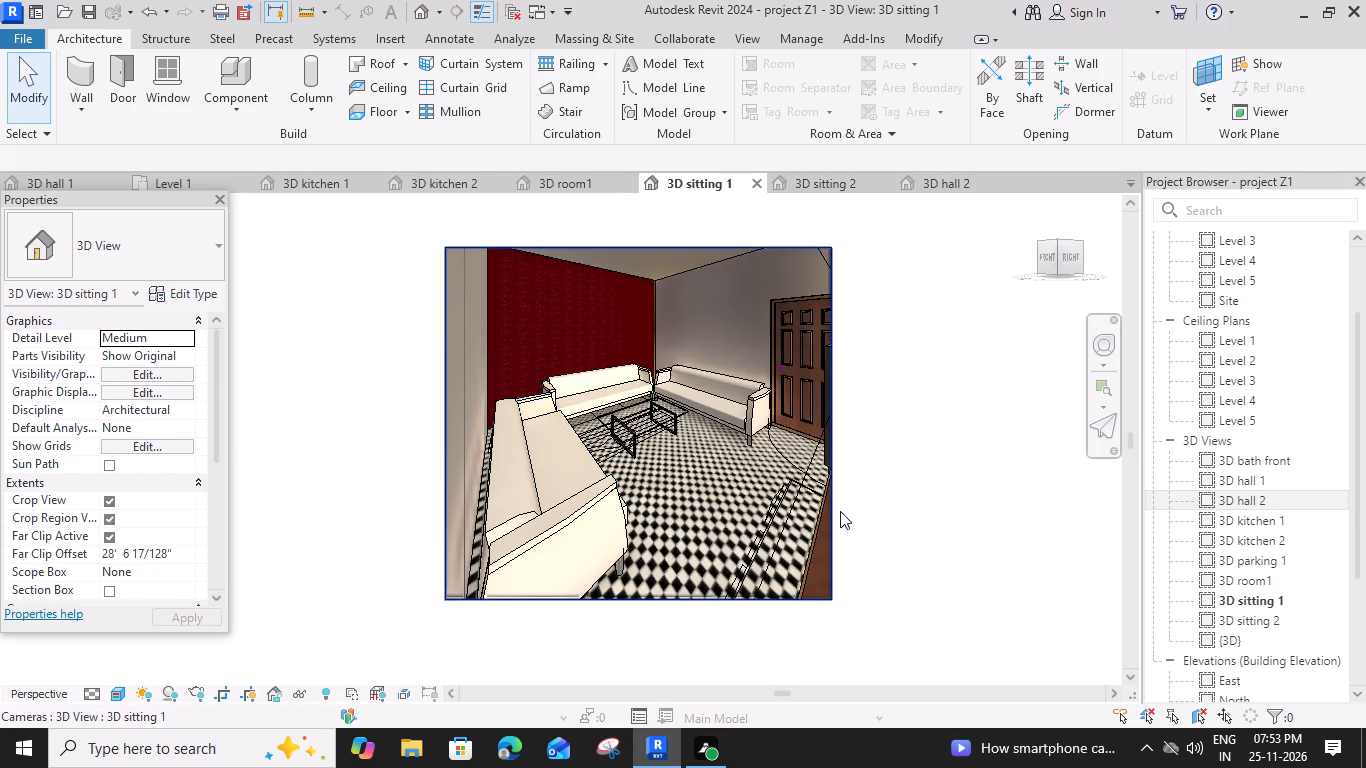
{"action": "left_click", "coordinate": [576, 186]}
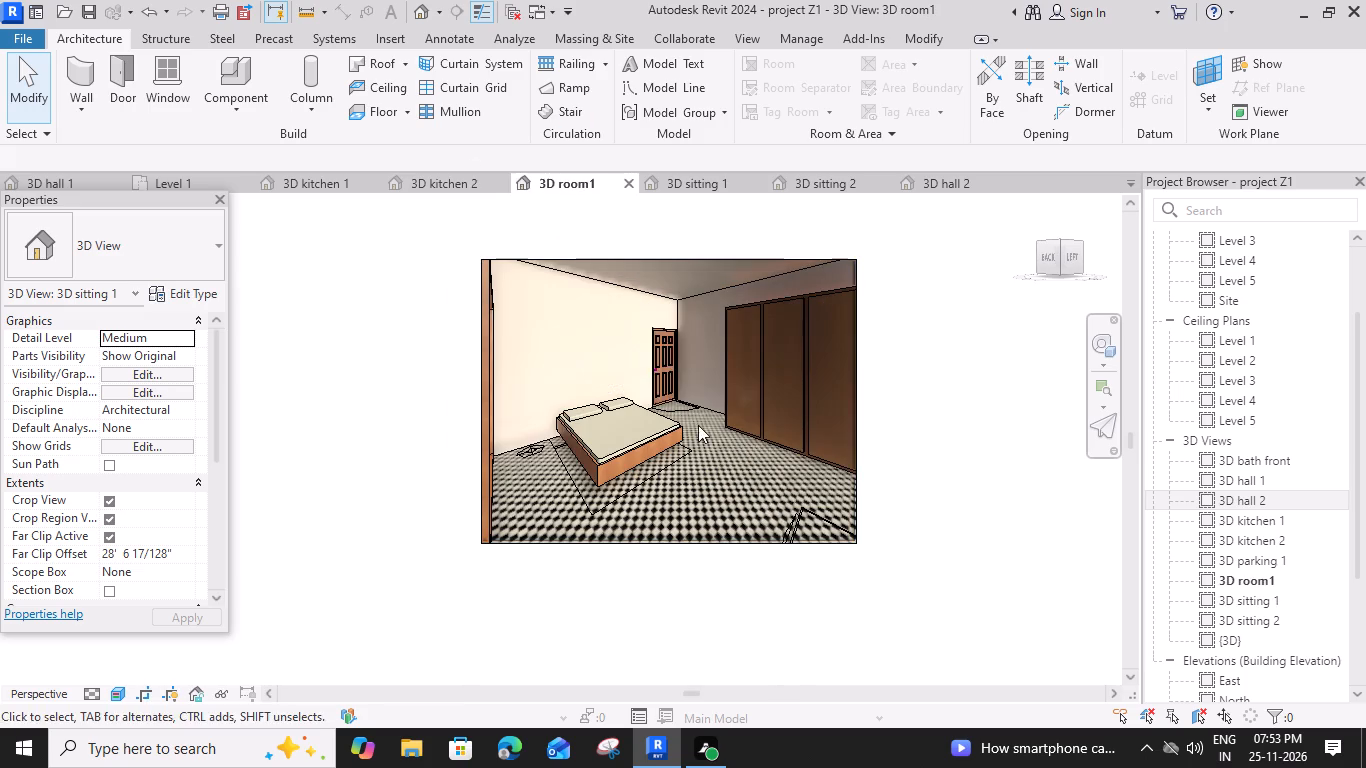
{"action": "left_click", "coordinate": [463, 186]}
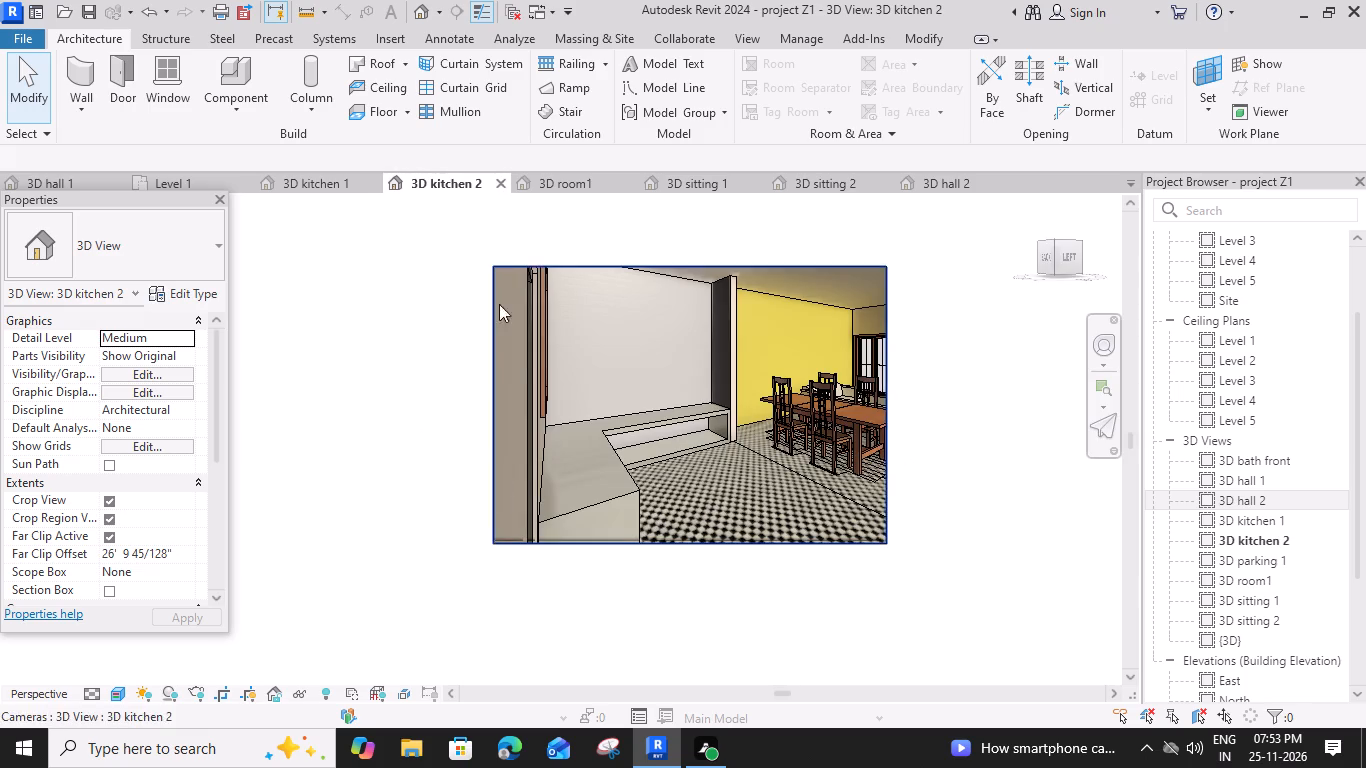
{"action": "left_click", "coordinate": [320, 187]}
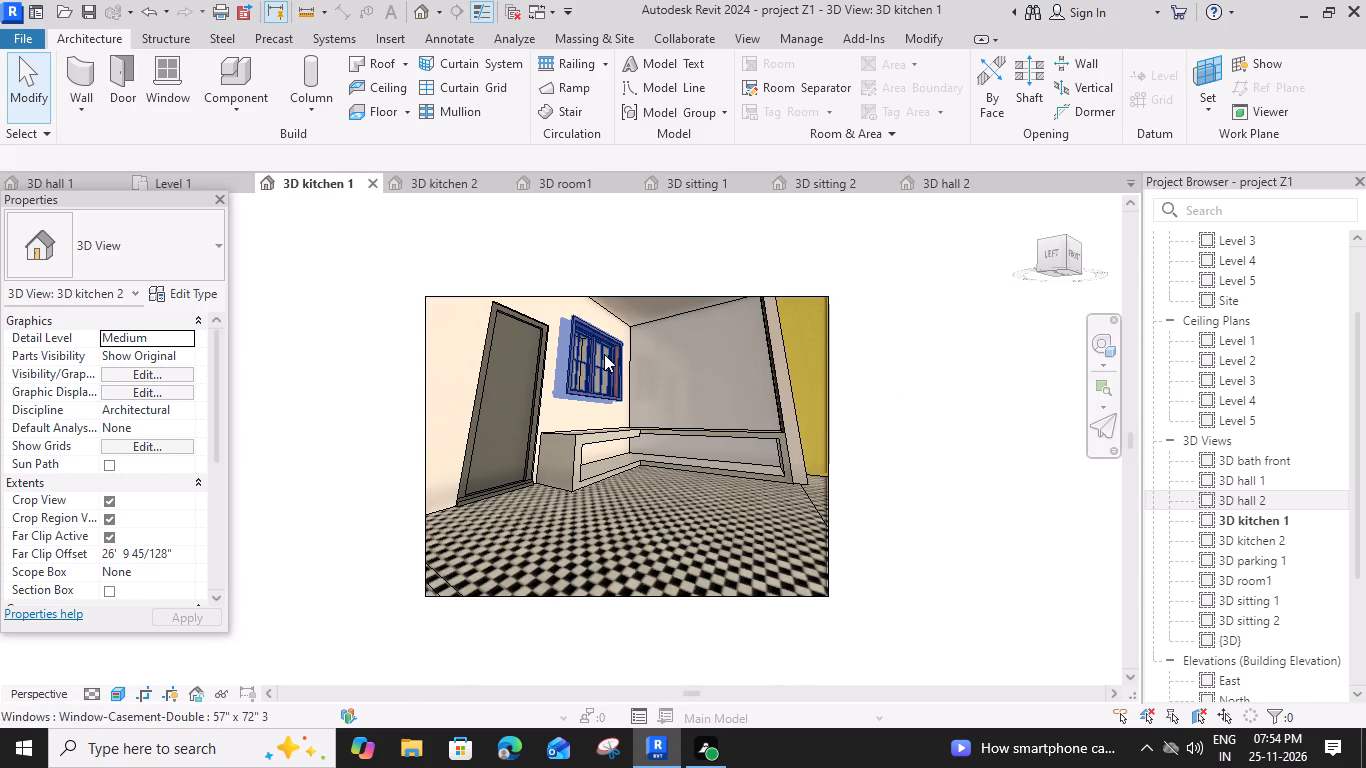
{"action": "left_click", "coordinate": [177, 176]}
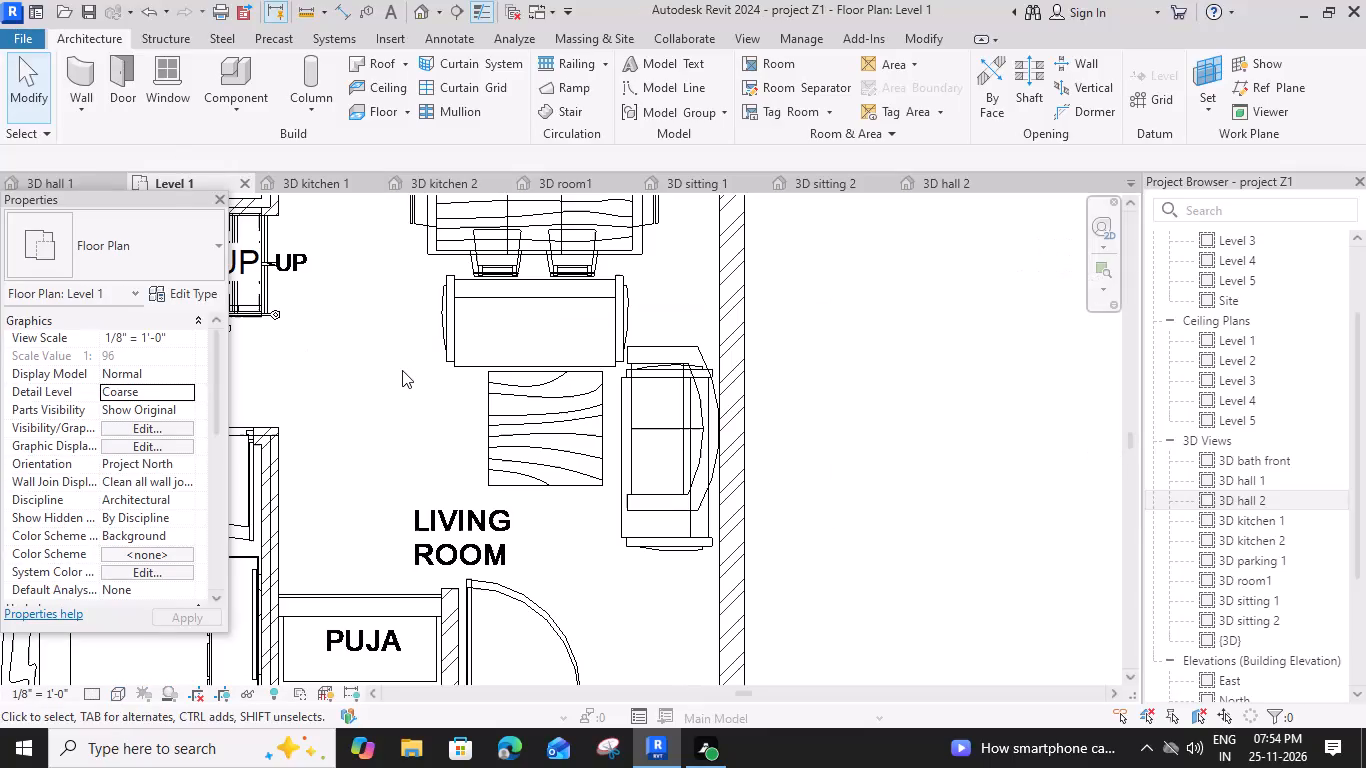
{"action": "scroll", "coordinate": [488, 421], "scroll_direction": "down", "scroll_amount": 2}
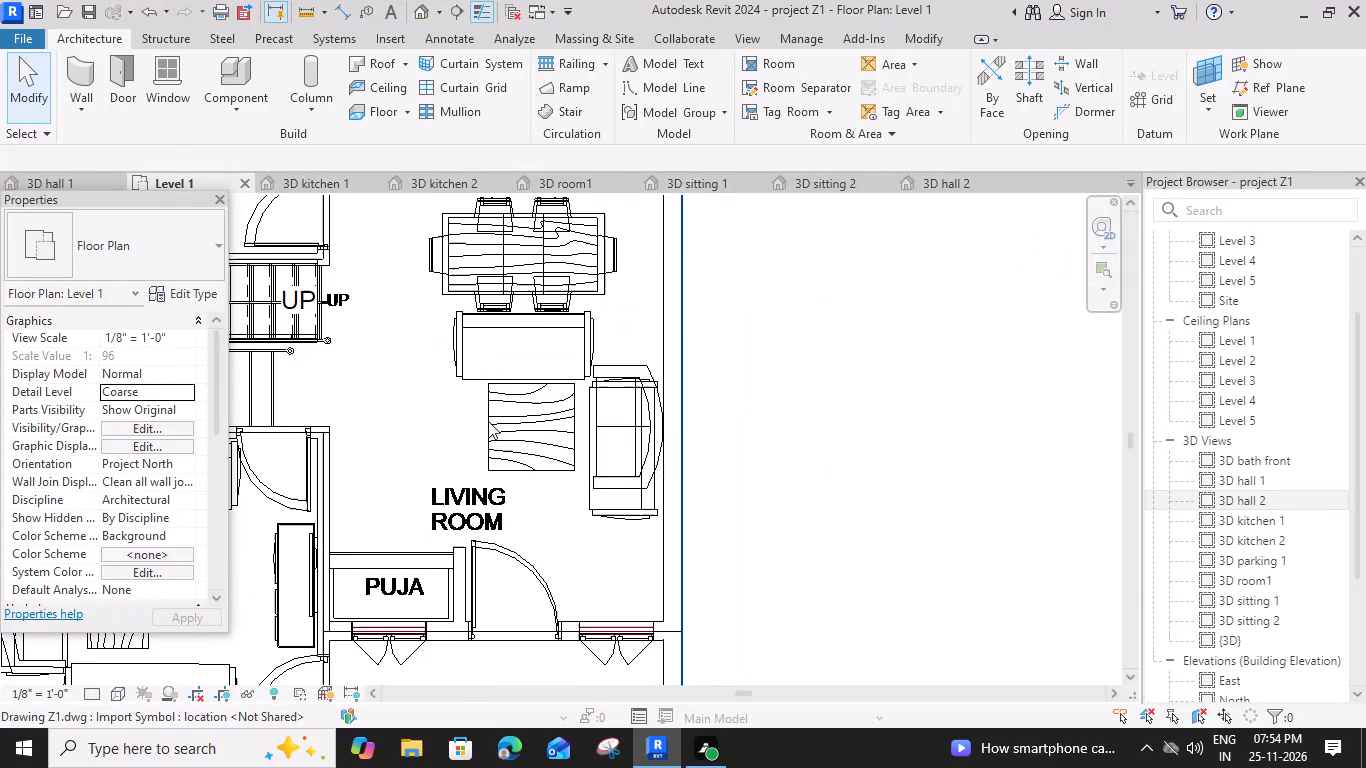
{"action": "scroll", "coordinate": [495, 436], "scroll_direction": "down", "scroll_amount": 2}
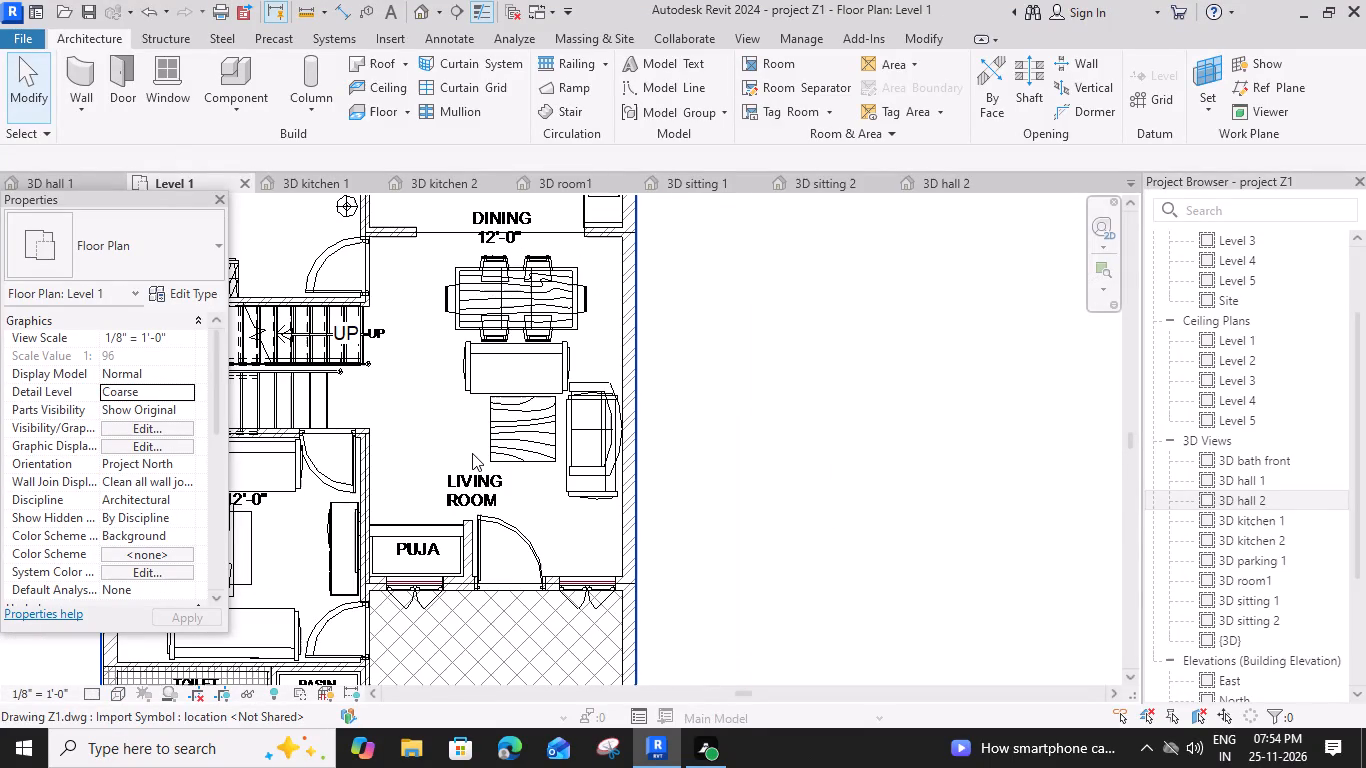
Extend the 3D hall 1 crop region rightward to include the kitchen window, downward to show both sofas and more floor, and slightly leftward.
{"action": "left_click", "coordinate": [77, 181]}
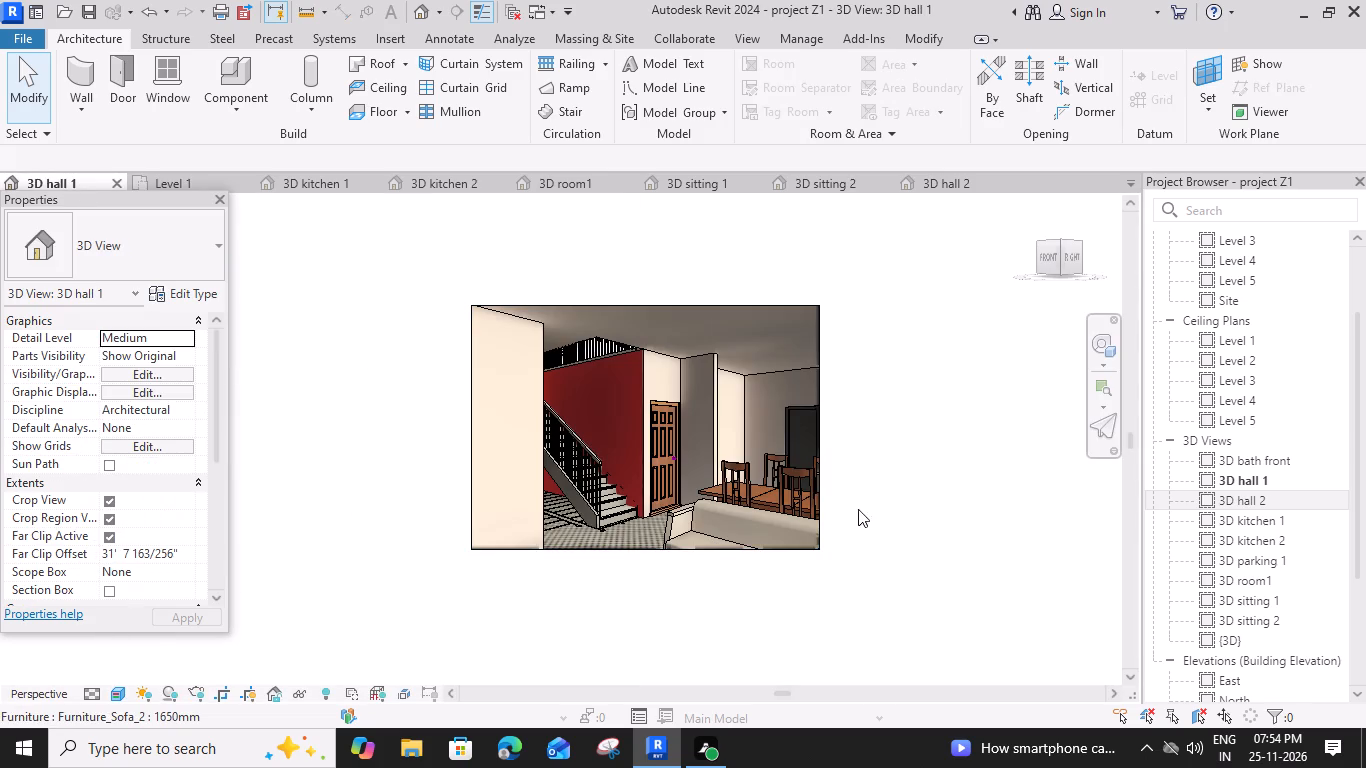
{"action": "scroll", "coordinate": [767, 495], "scroll_direction": "up", "scroll_amount": 2}
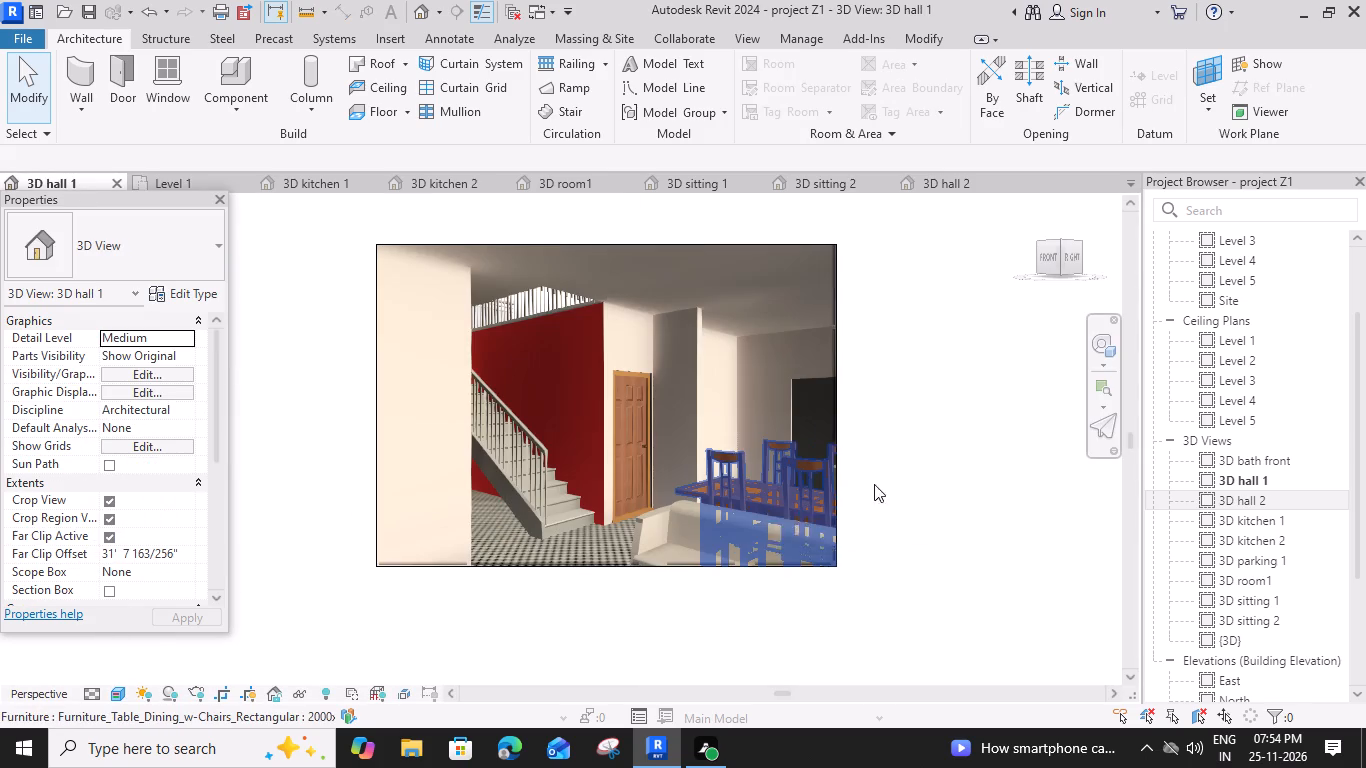
{"action": "left_click", "coordinate": [779, 570]}
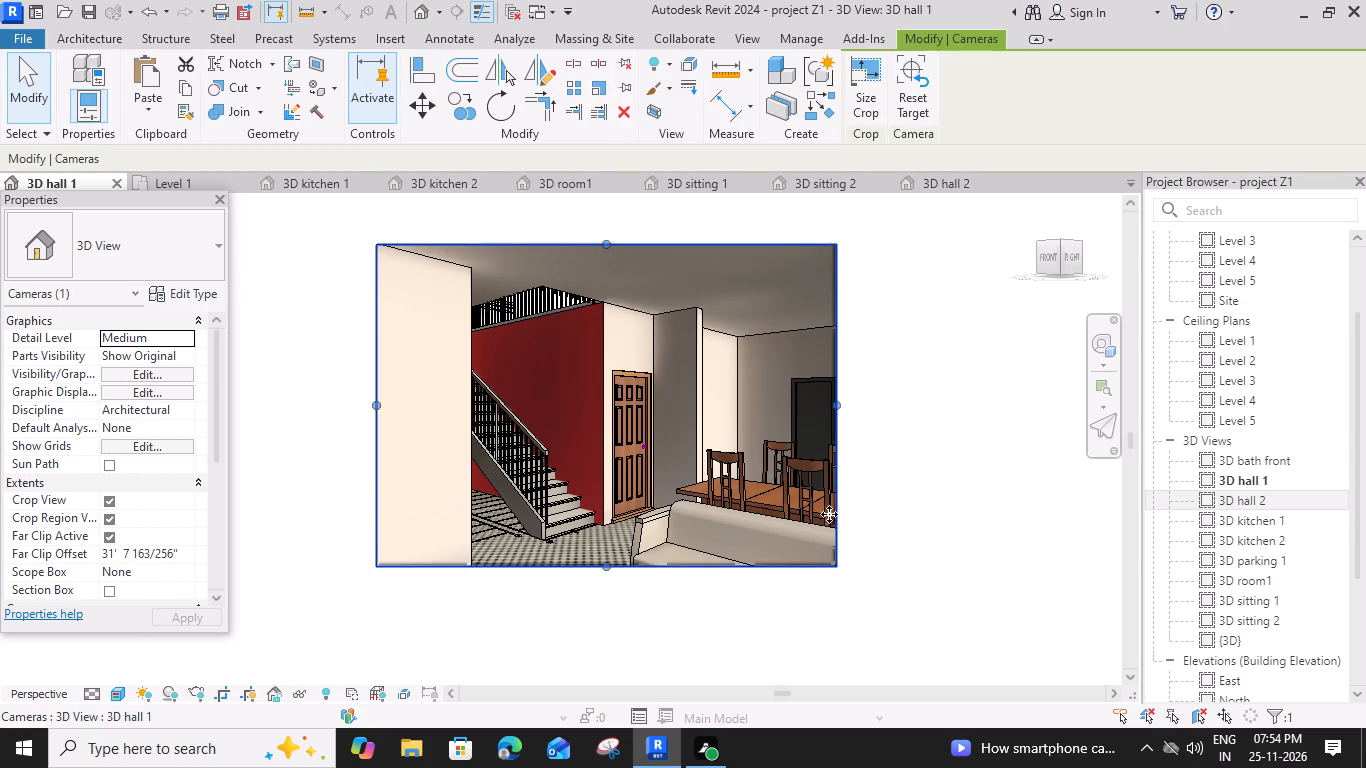
{"action": "left_click_drag", "start_coordinate": [836, 404], "coordinate": [906, 405]}
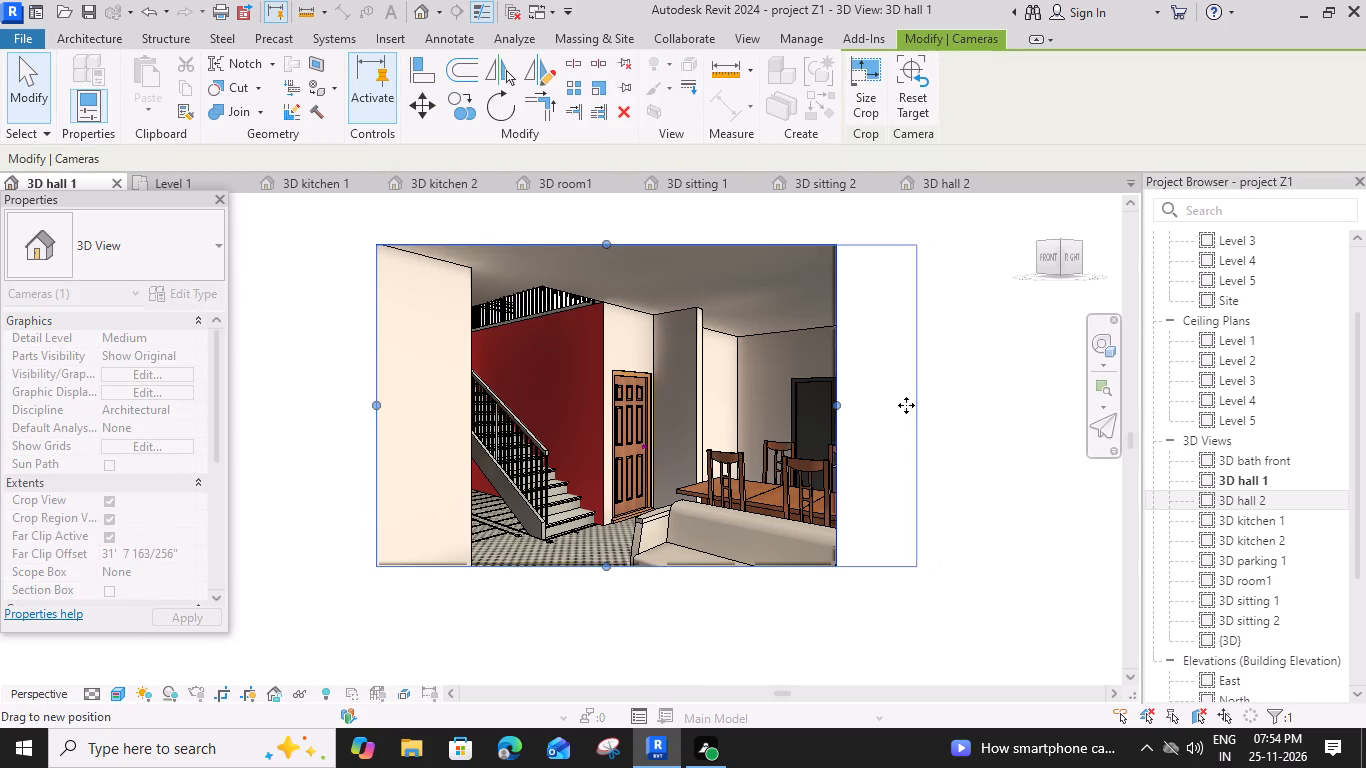
{"action": "left_click_drag", "start_coordinate": [906, 405], "coordinate": [884, 404]}
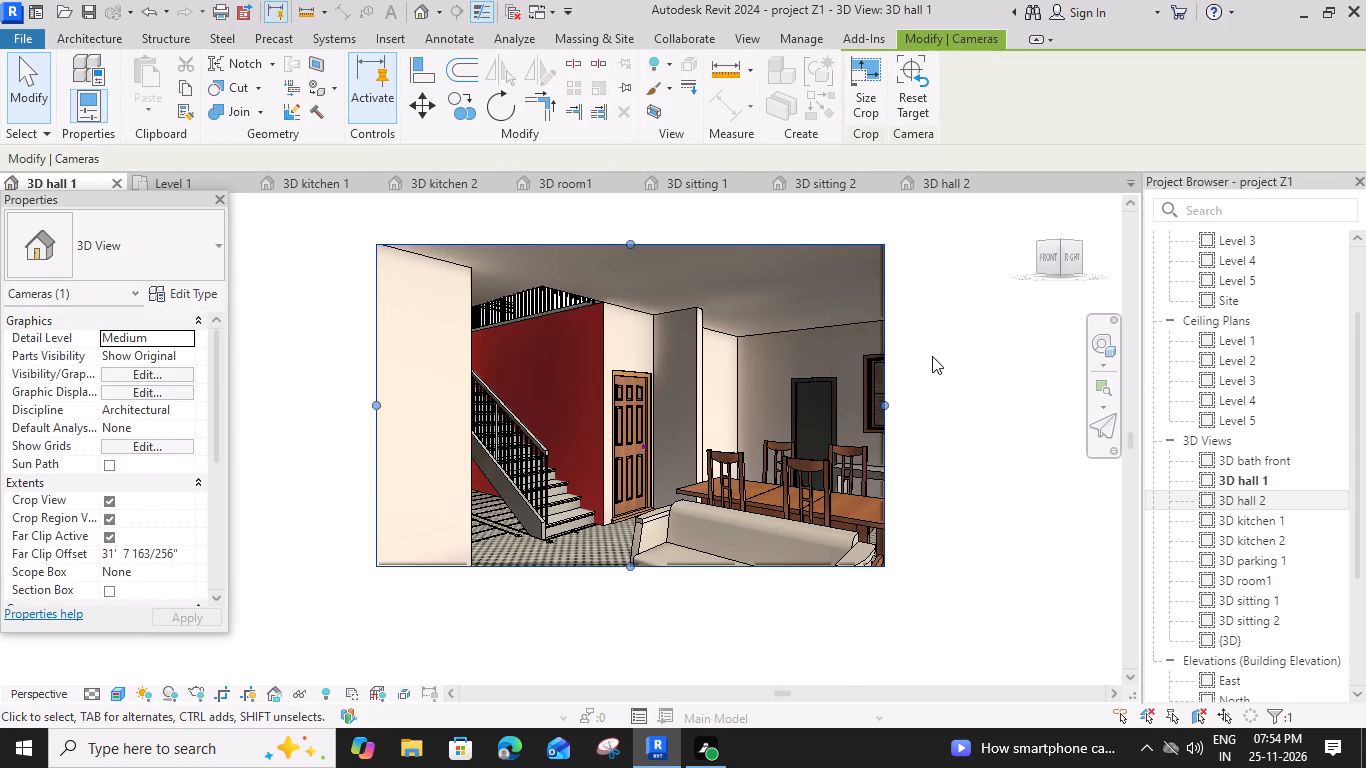
{"action": "left_click_drag", "start_coordinate": [887, 405], "coordinate": [910, 407]}
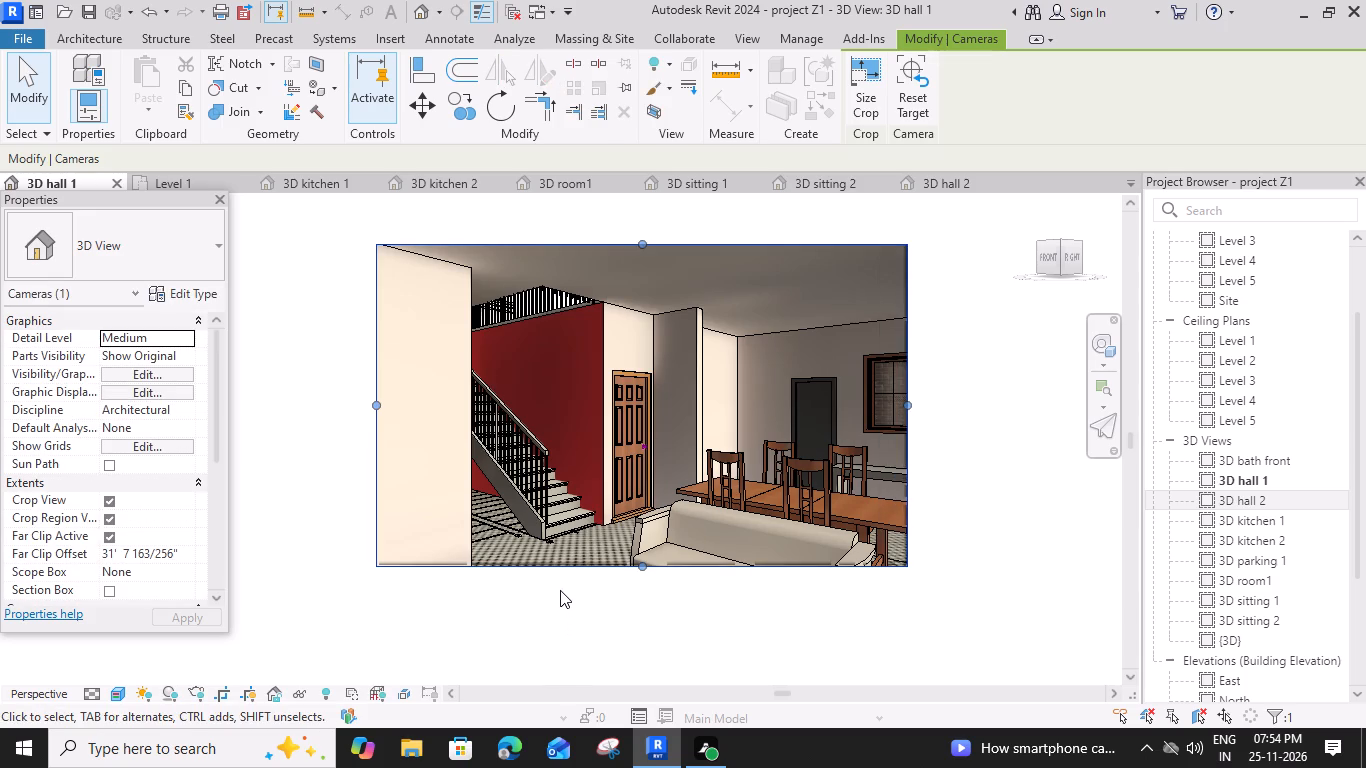
{"action": "left_click_drag", "start_coordinate": [639, 563], "coordinate": [657, 635]}
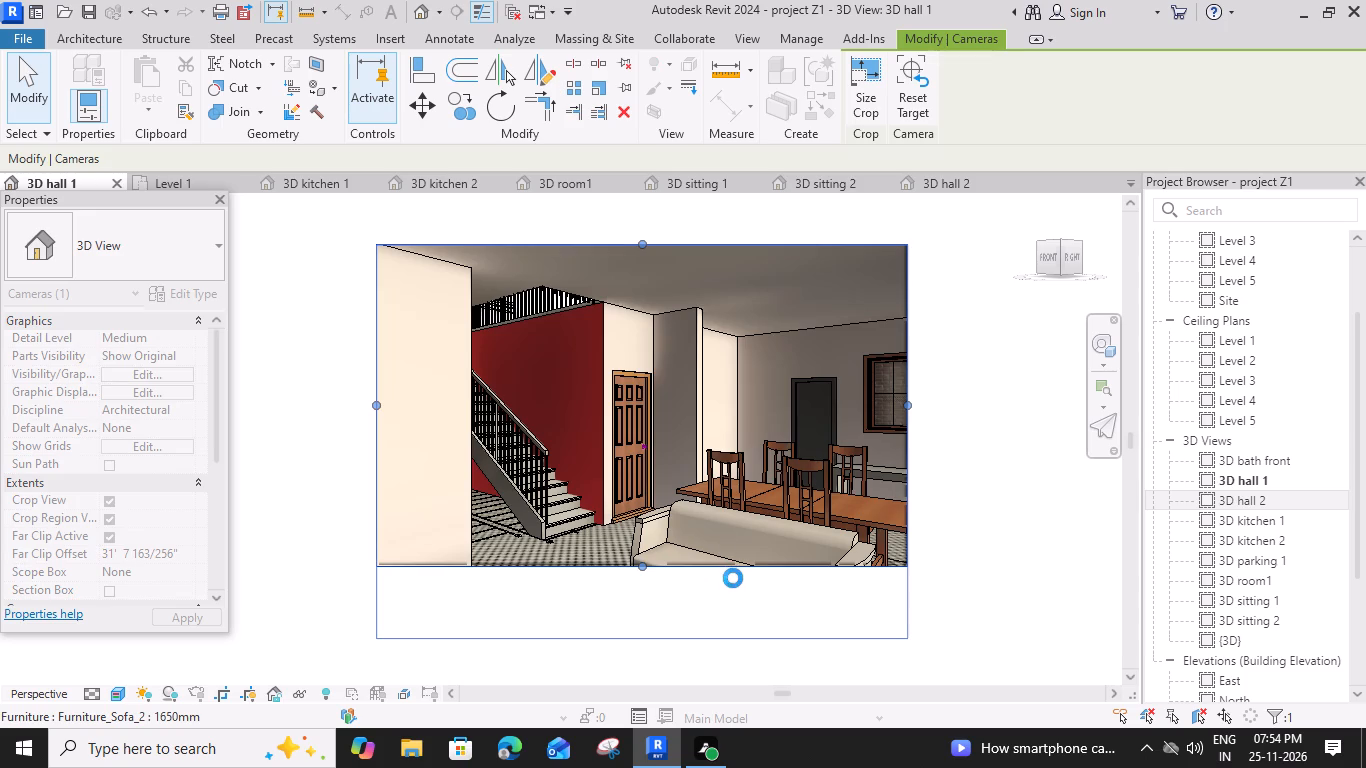
{"action": "scroll", "coordinate": [736, 566], "scroll_direction": "down", "scroll_amount": 1}
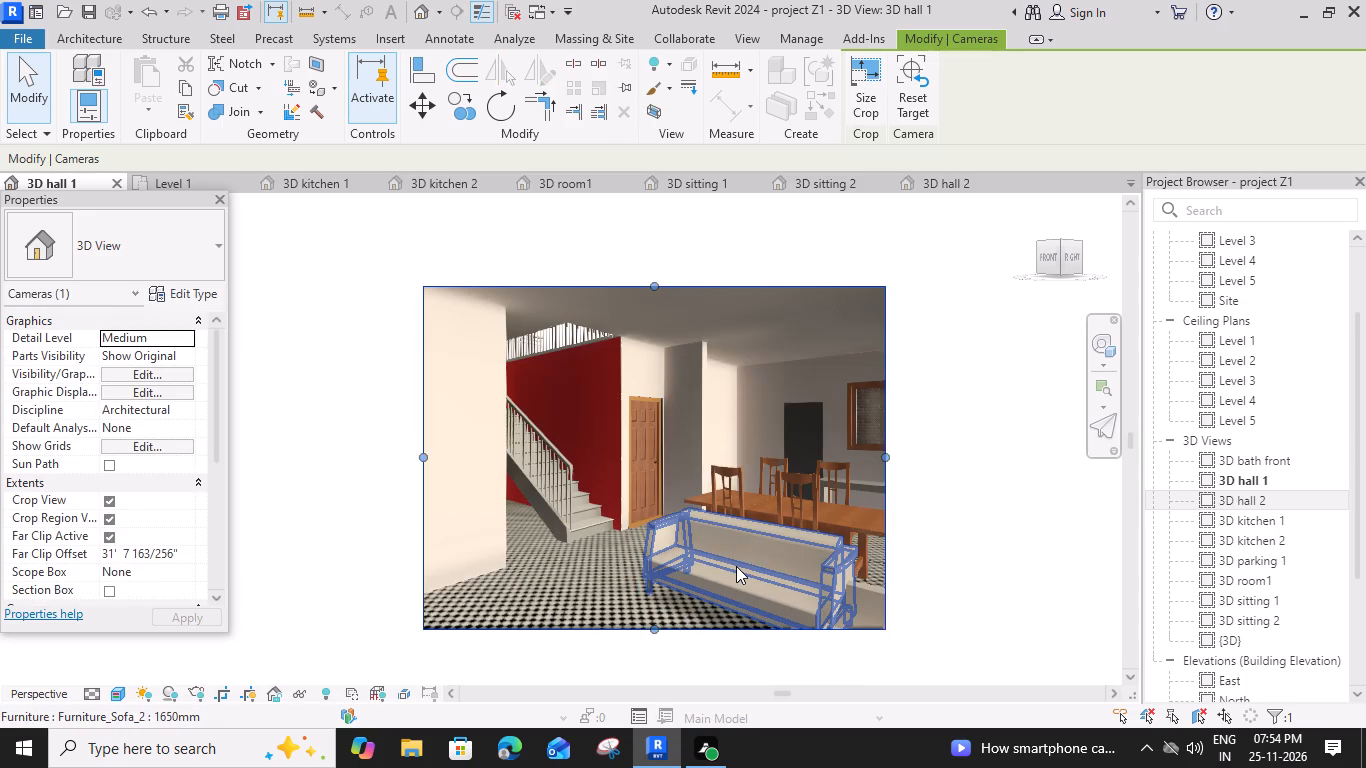
{"action": "middle_click_drag", "start_coordinate": [741, 562], "coordinate": [769, 509]}
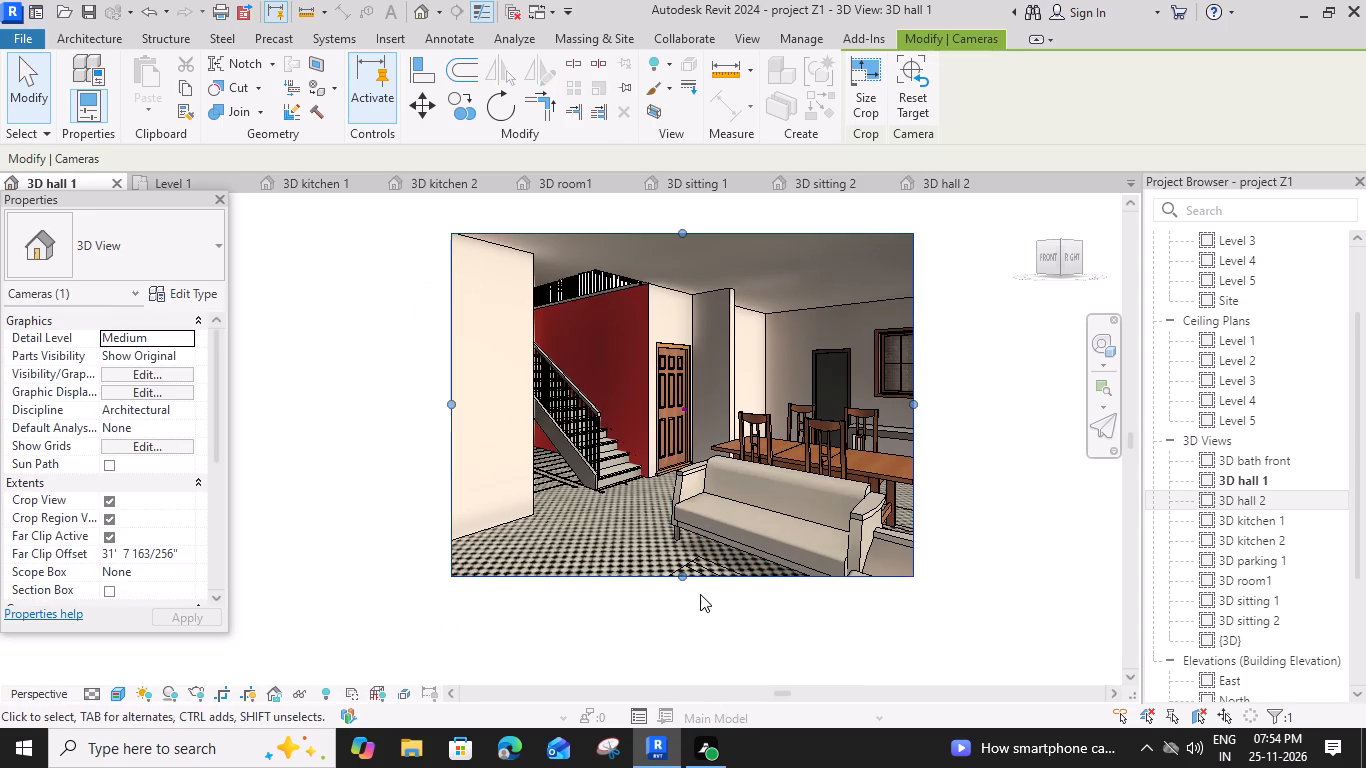
{"action": "left_click_drag", "start_coordinate": [676, 569], "coordinate": [690, 597]}
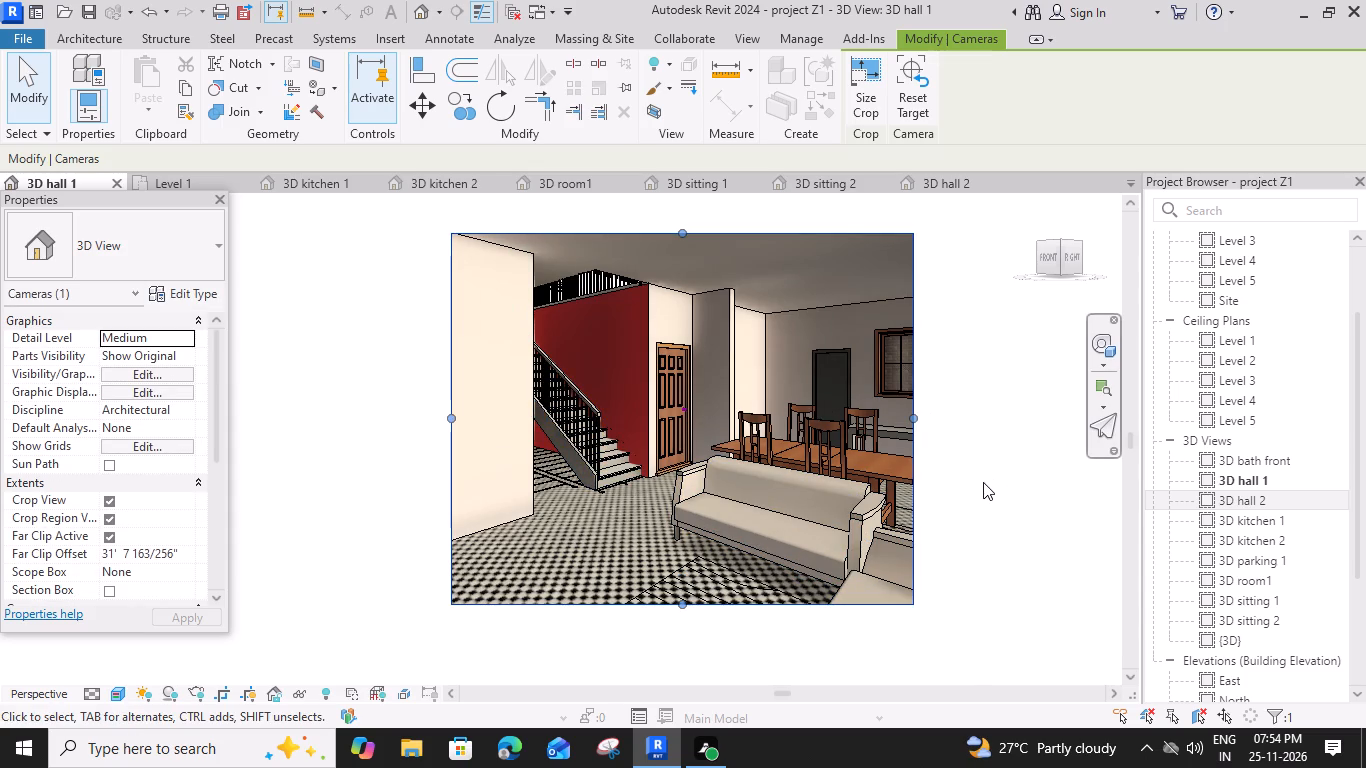
{"action": "left_click_drag", "start_coordinate": [913, 413], "coordinate": [925, 414]}
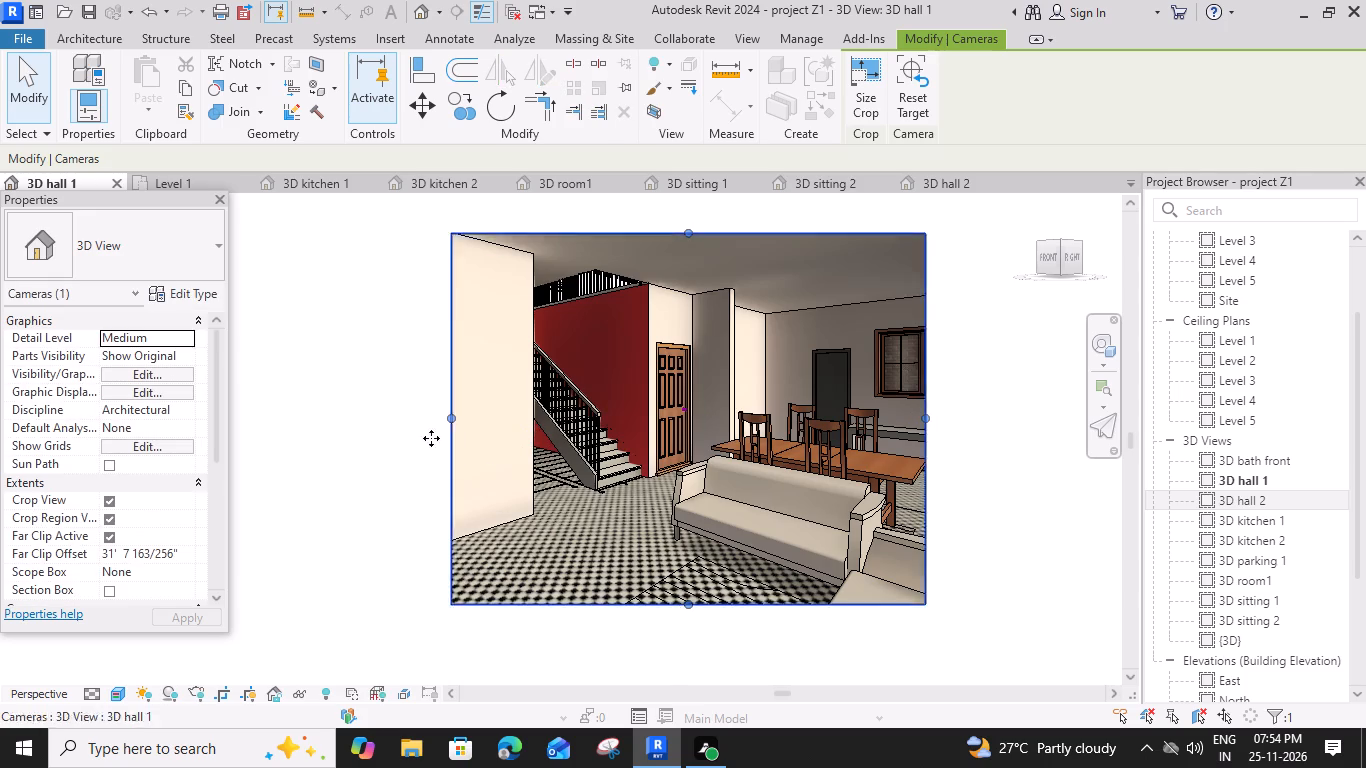
{"action": "left_click_drag", "start_coordinate": [450, 419], "coordinate": [433, 417]}
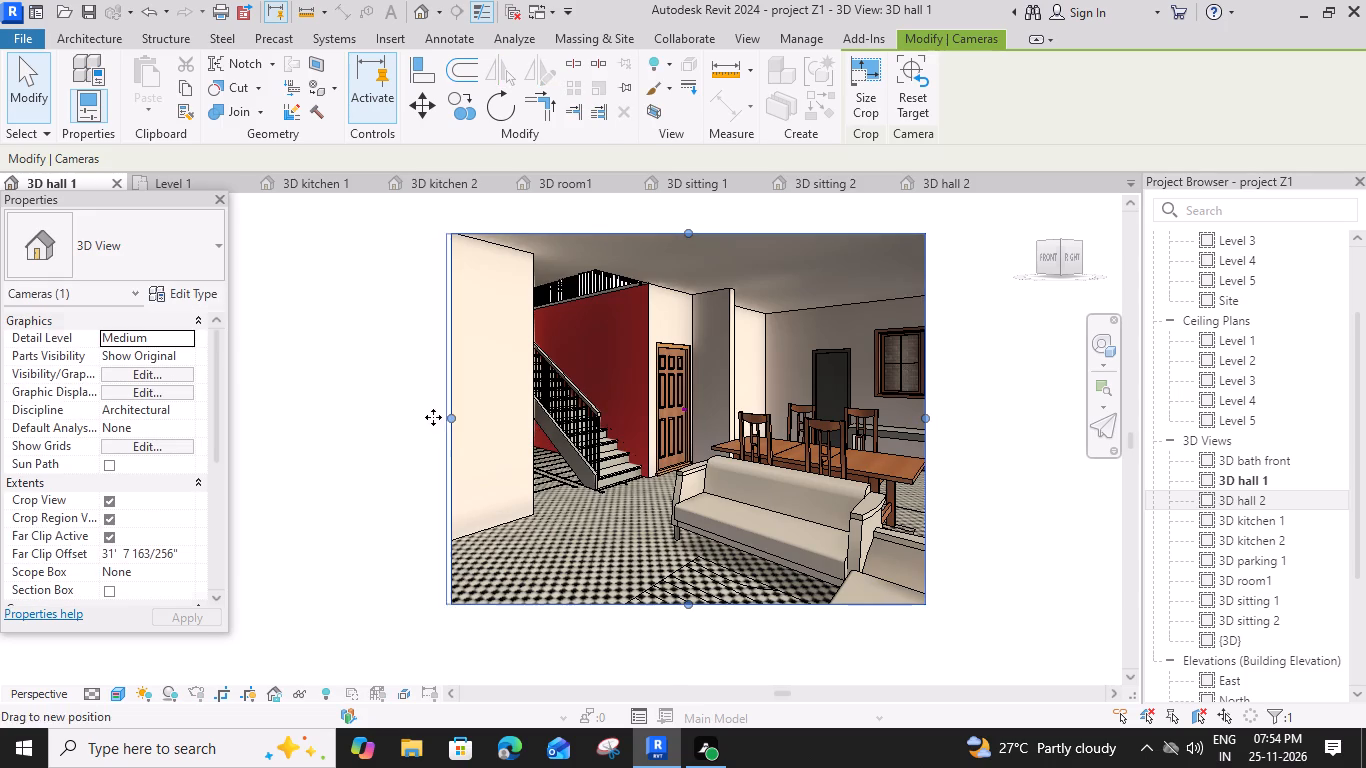
{"action": "left_click_drag", "start_coordinate": [433, 417], "coordinate": [430, 416]}
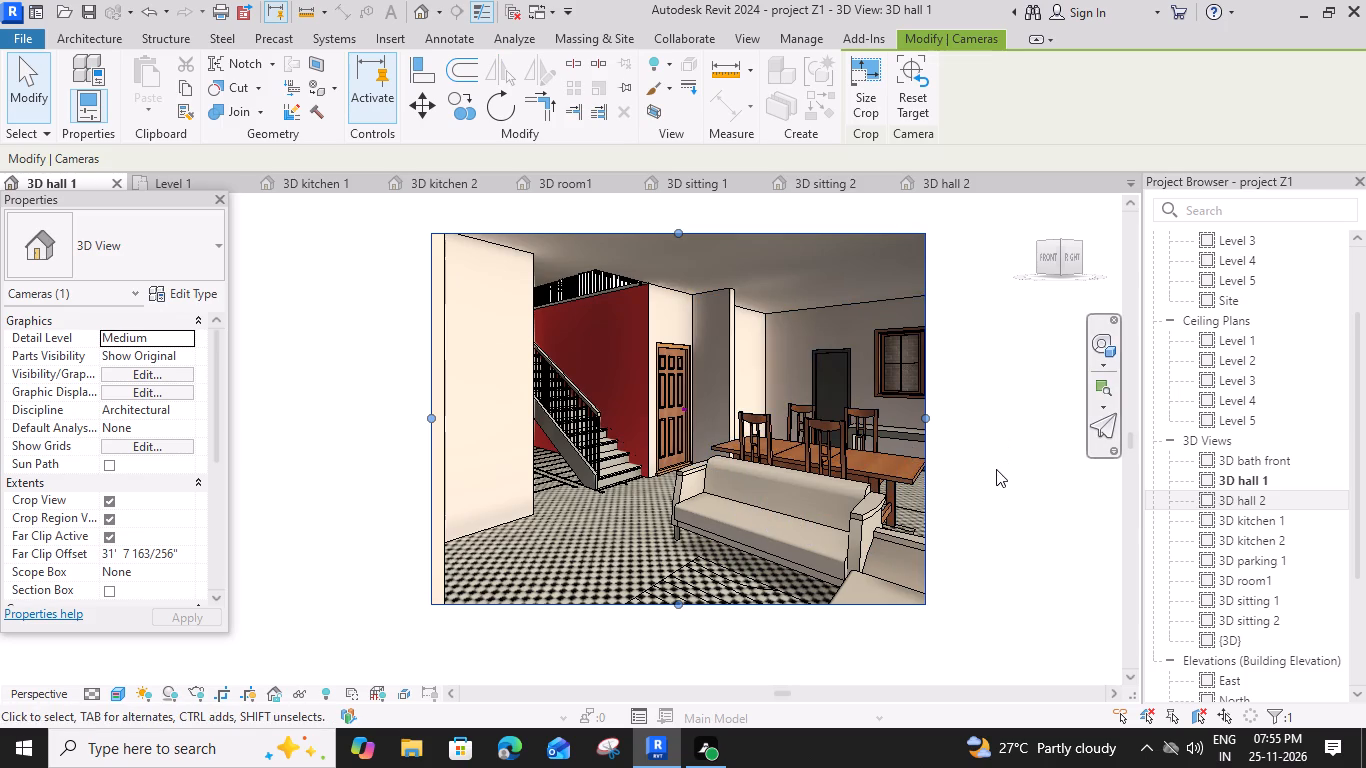
Deselect the 3D hall 1 crop region, switch to the Level 1 floor plan and close the 3D hall 1 view.
{"action": "scroll", "coordinate": [979, 516], "scroll_direction": "down", "scroll_amount": 1}
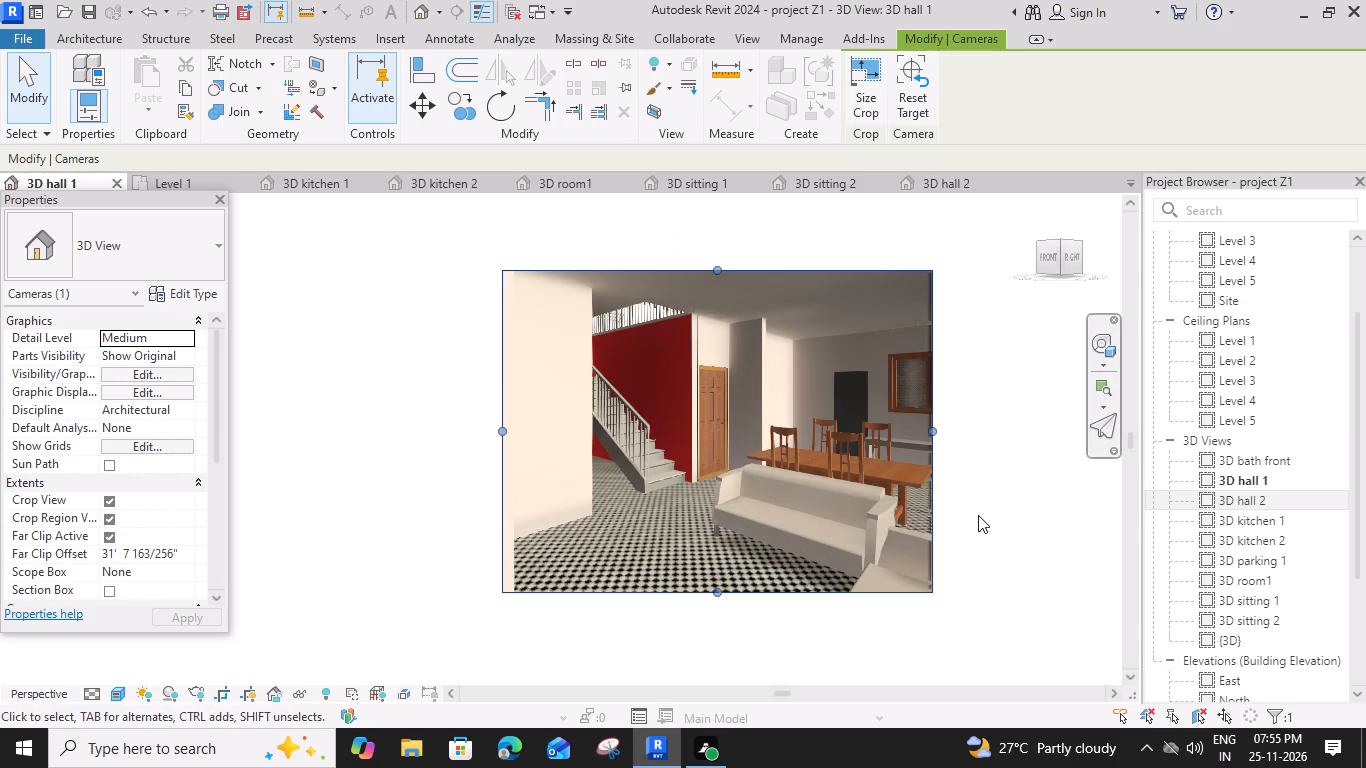
{"action": "middle_click_drag", "start_coordinate": [978, 515], "coordinate": [914, 506]}
{"action": "key", "text": "Escape"}
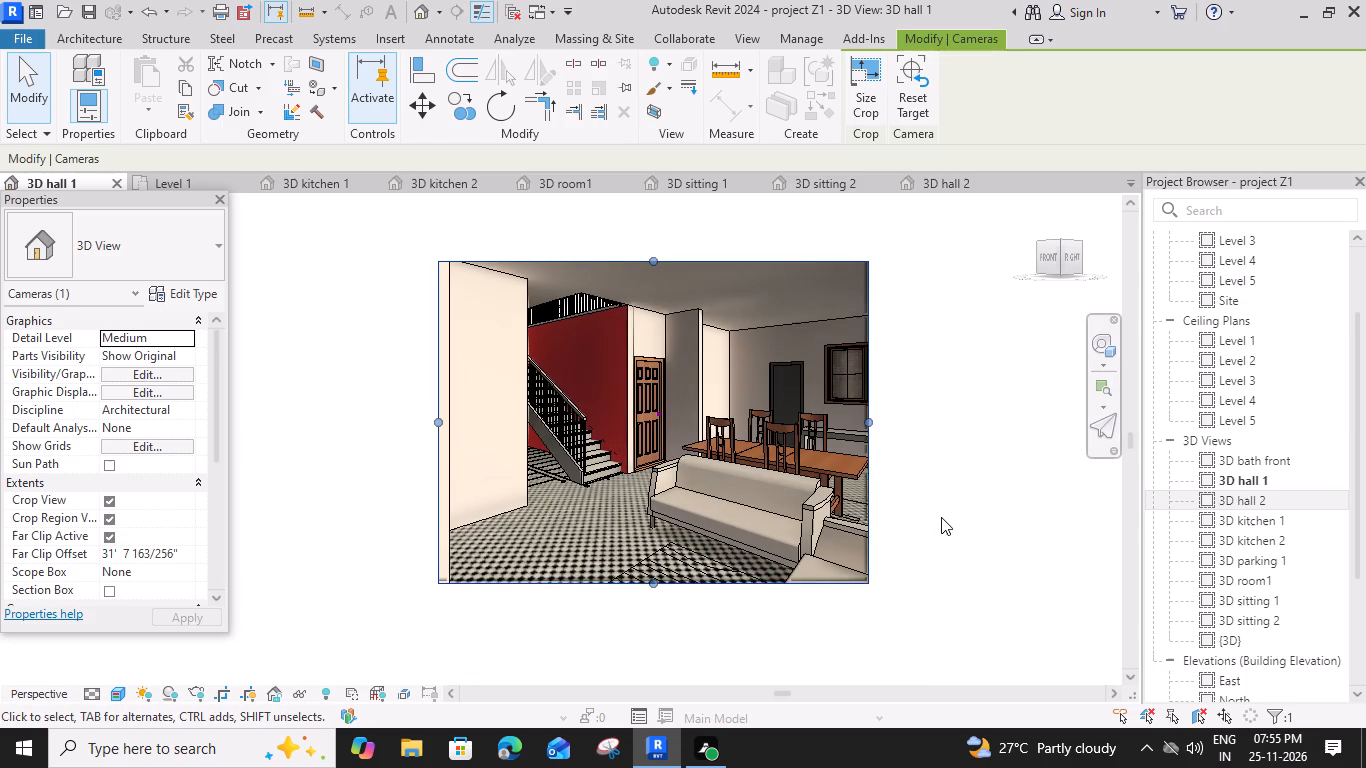
{"action": "left_click", "coordinate": [196, 181]}
{"action": "left_click", "coordinate": [114, 181]}
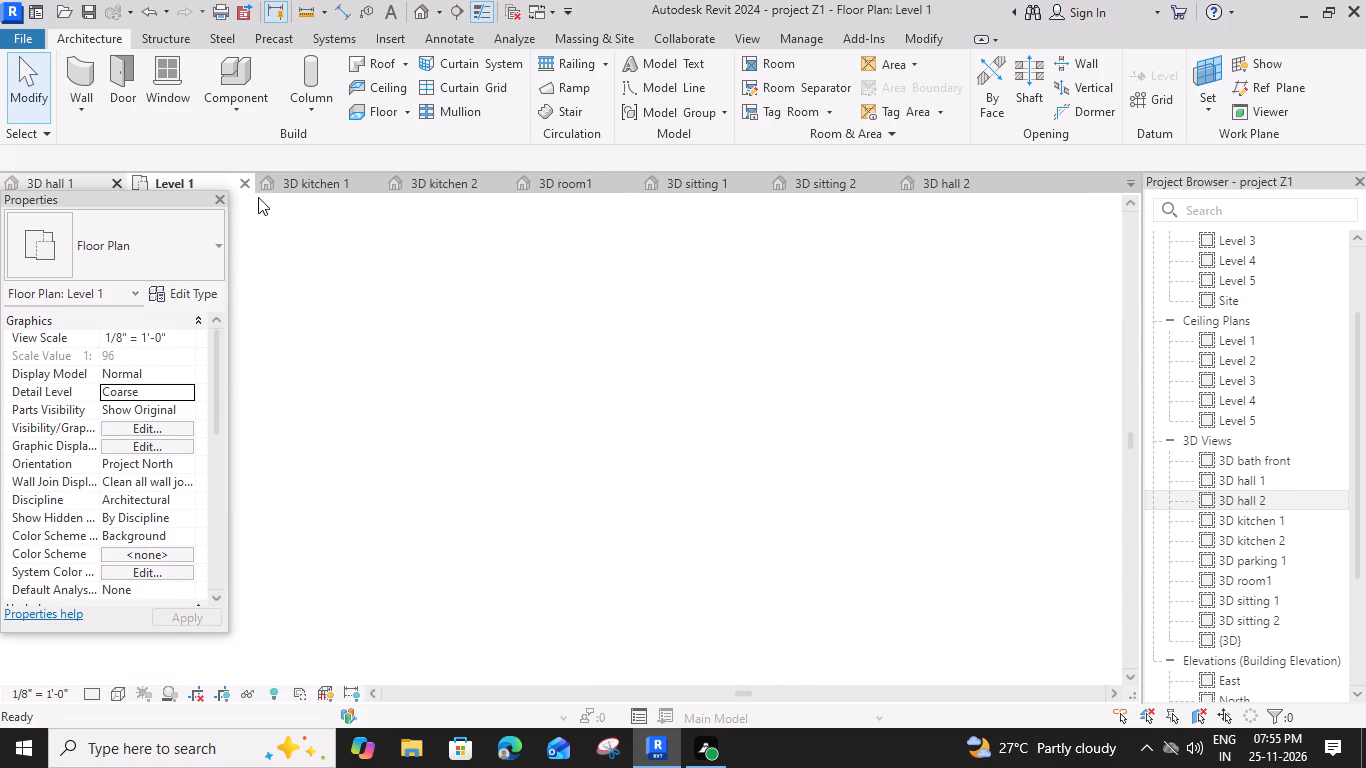
Start placing a component and open the Storage folder of the Furniture library for loading a family.
{"action": "scroll", "coordinate": [720, 425], "scroll_direction": "down", "scroll_amount": 2}
{"action": "middle_click_drag", "start_coordinate": [431, 525], "coordinate": [458, 523]}
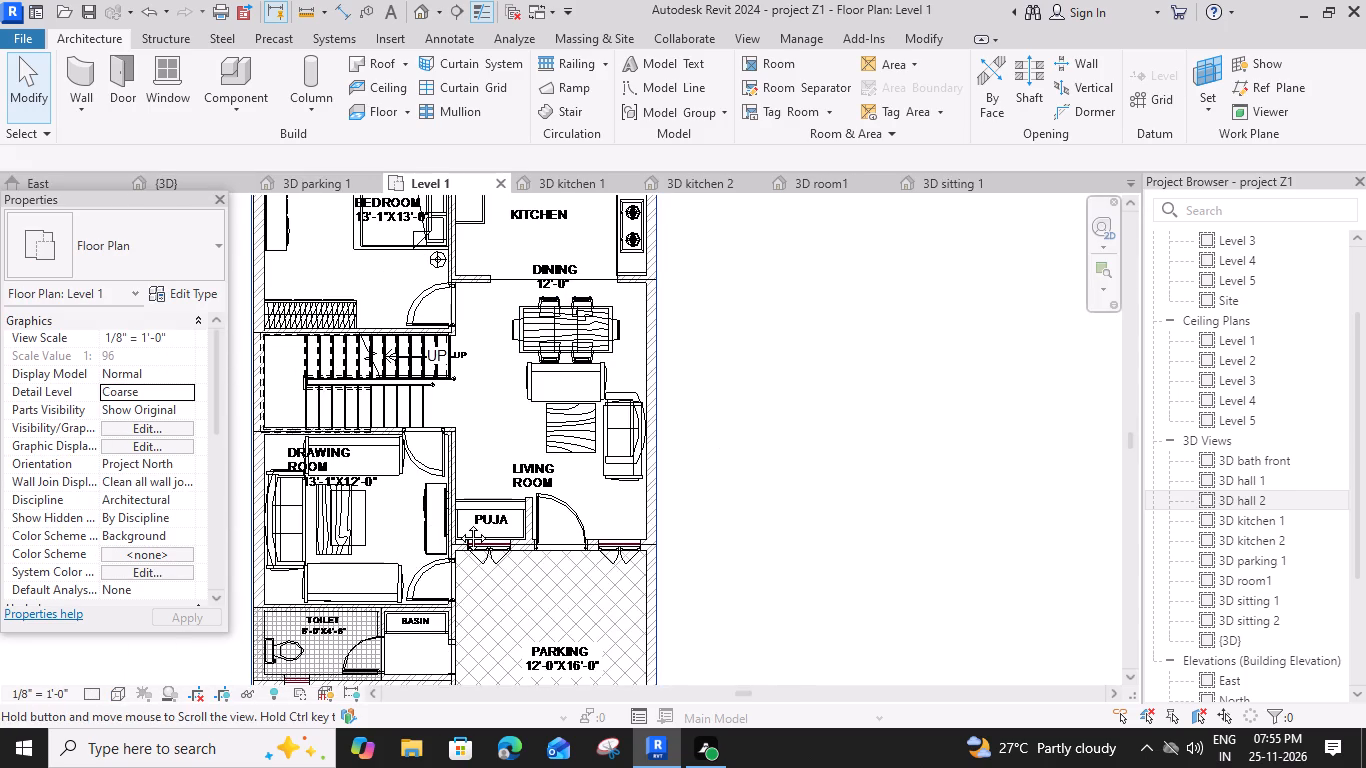
{"action": "middle_click_drag", "start_coordinate": [458, 523], "coordinate": [588, 505]}
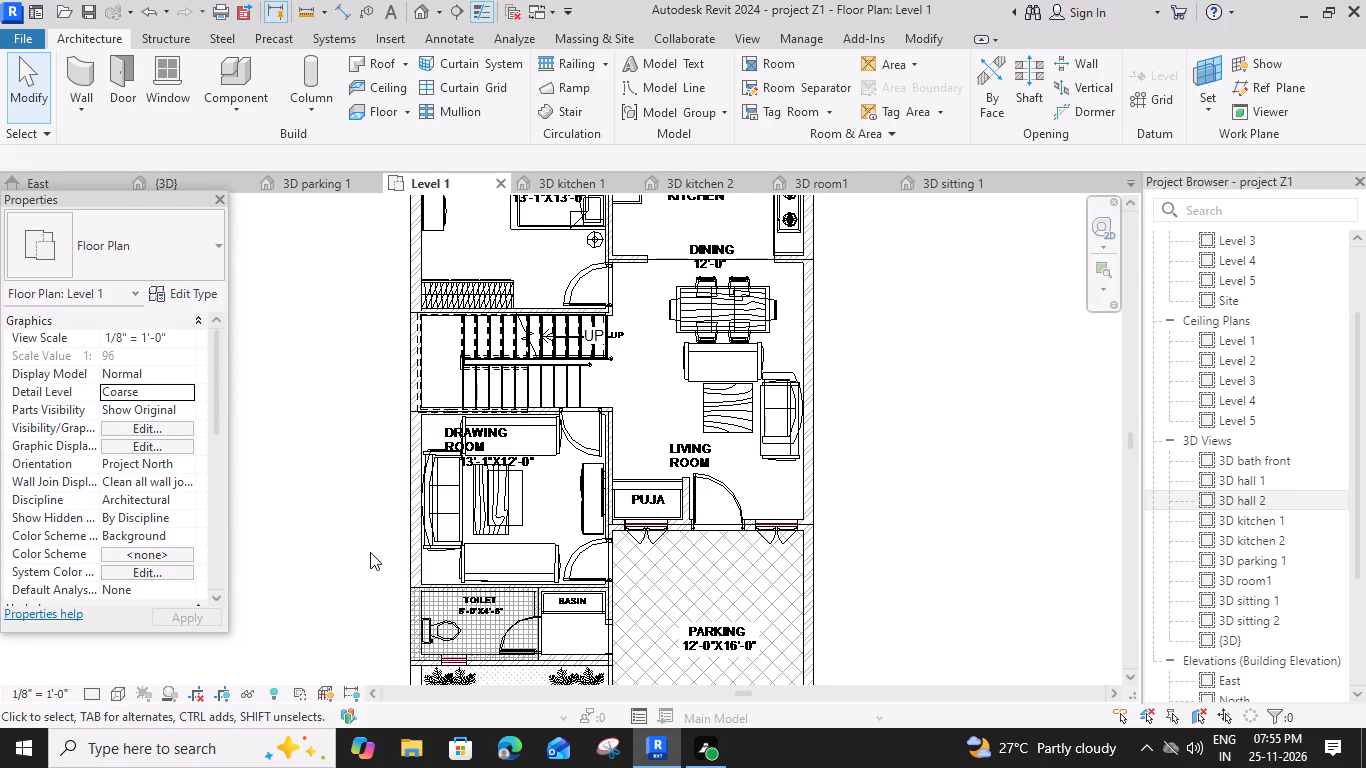
{"action": "left_click", "coordinate": [244, 74]}
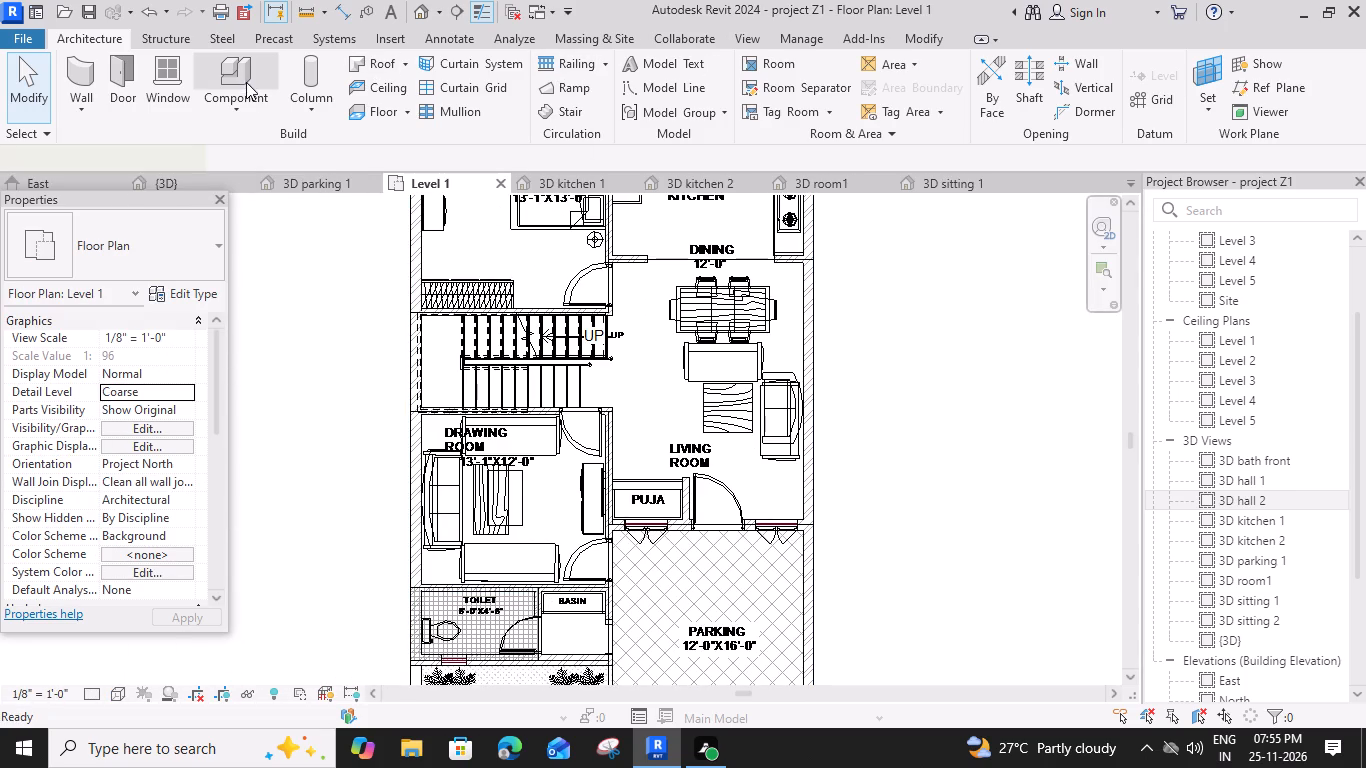
{"action": "left_click", "coordinate": [866, 62]}
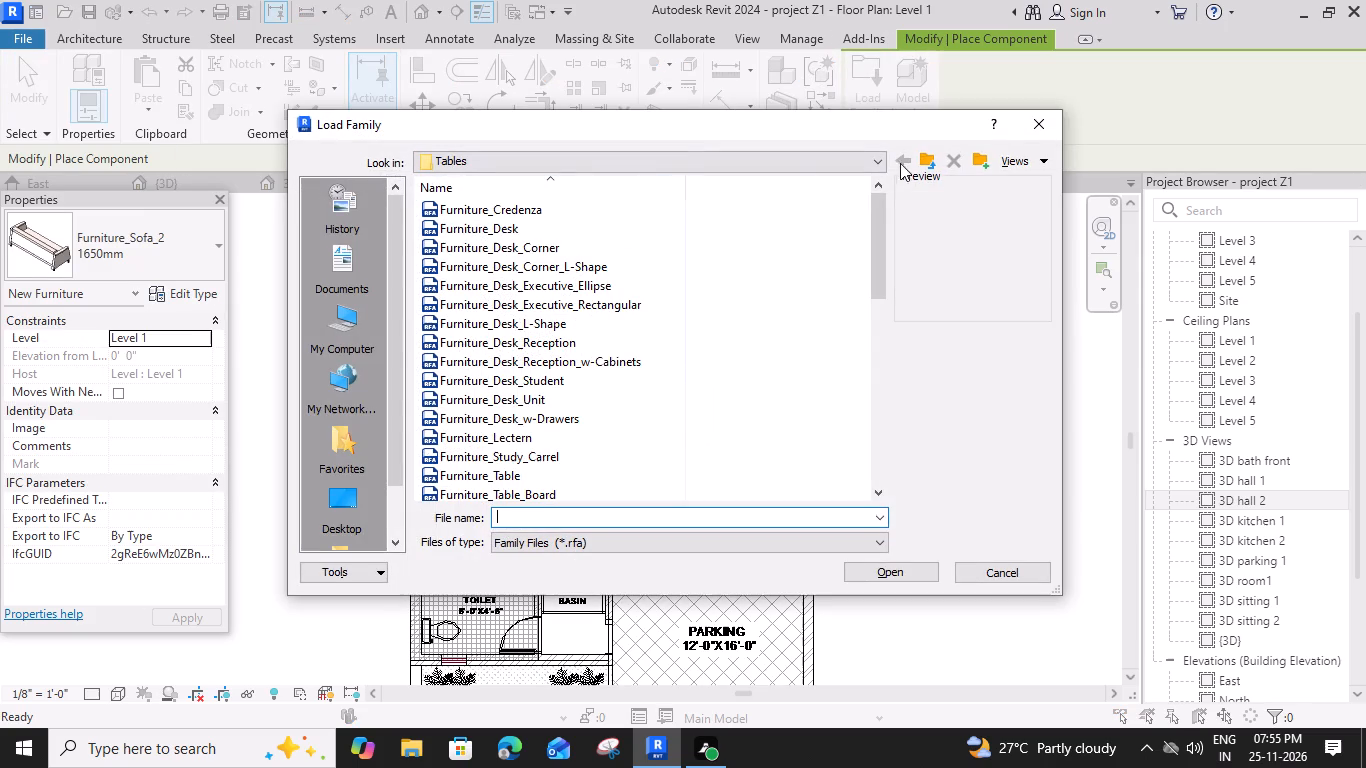
{"action": "left_click", "coordinate": [927, 164]}
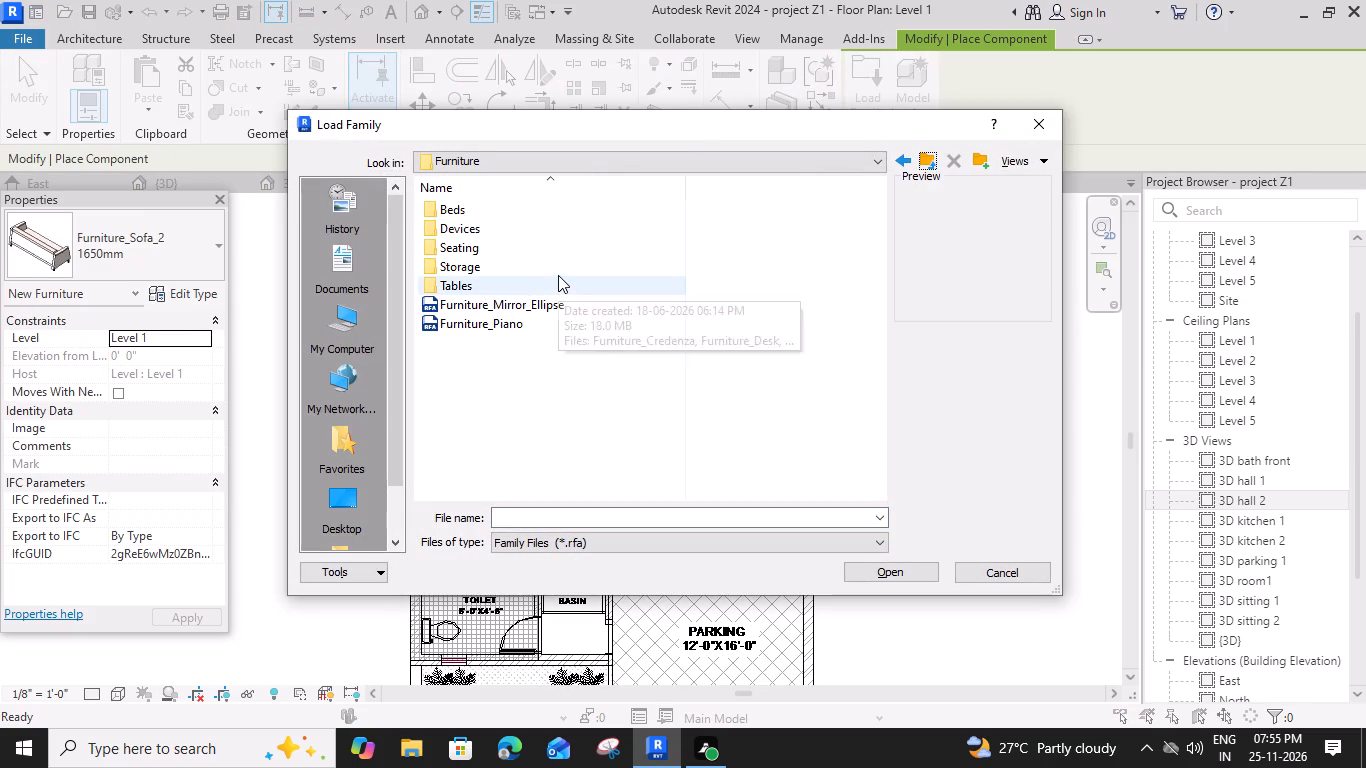
{"action": "left_click", "coordinate": [558, 275]}
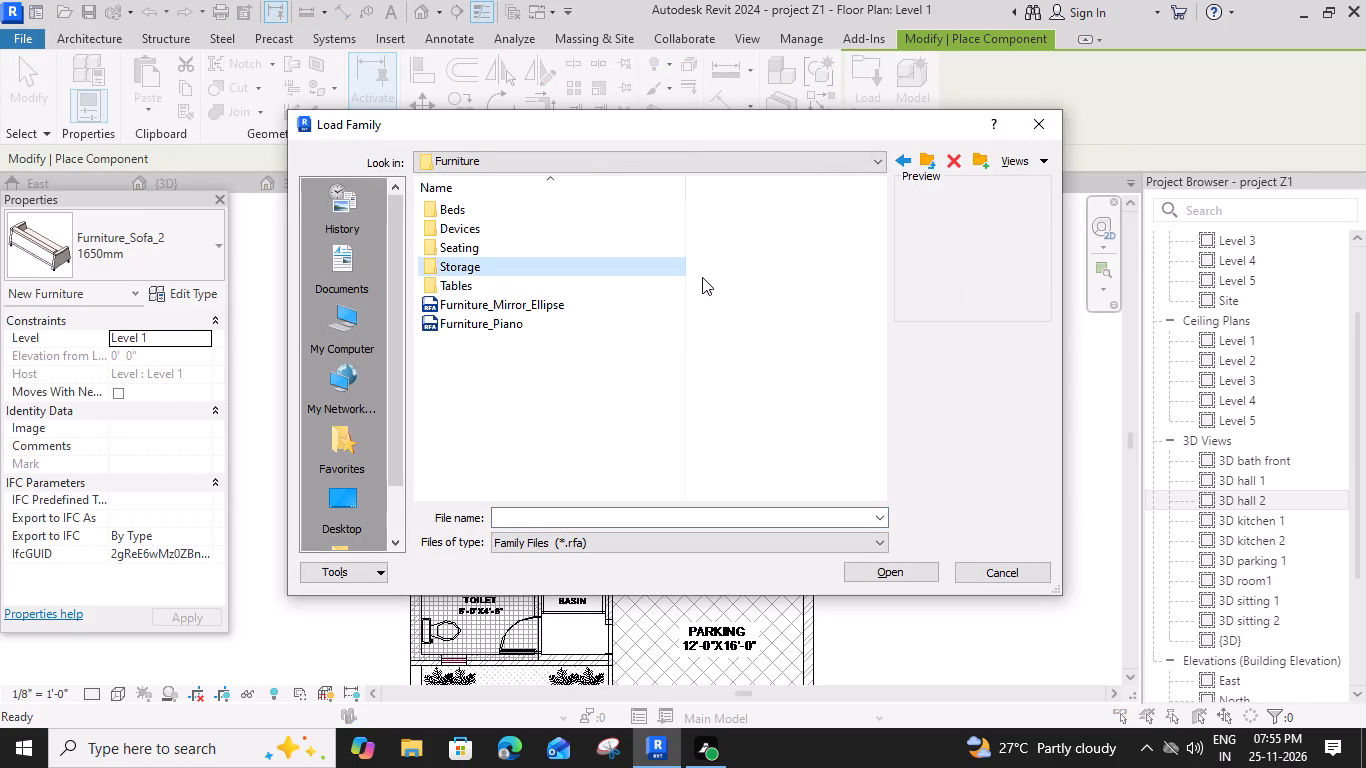
{"action": "double_click", "coordinate": [674, 264]}
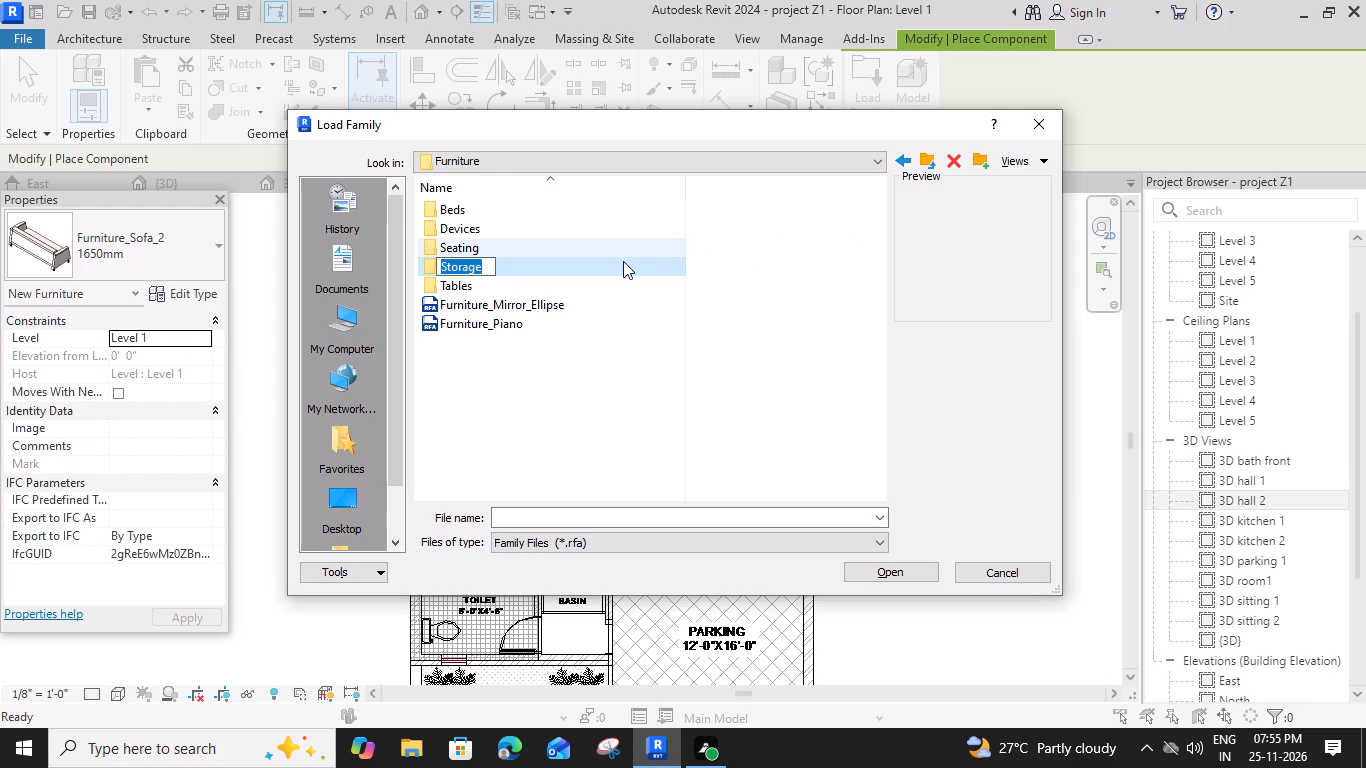
{"action": "left_click", "coordinate": [623, 261]}
{"action": "left_click", "coordinate": [600, 267]}
{"action": "double_click", "coordinate": [641, 289]}
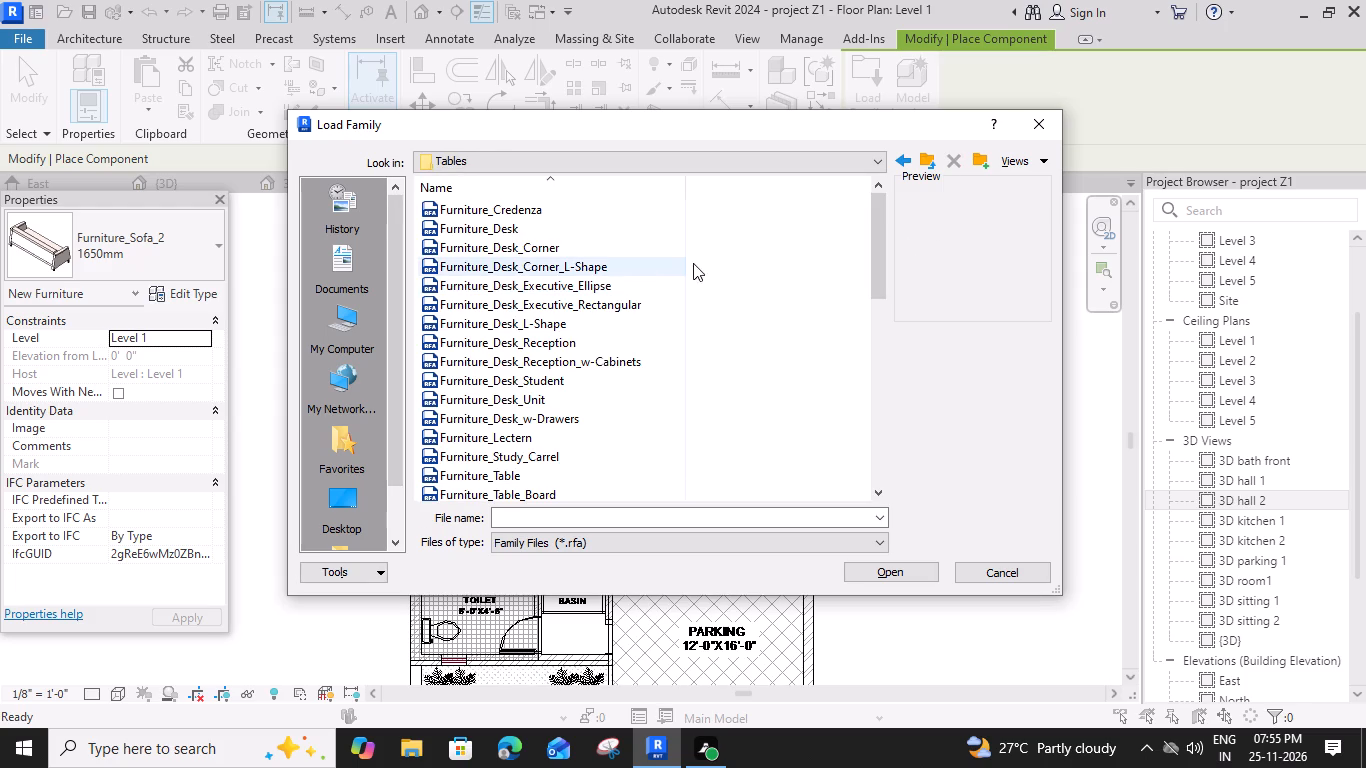
{"action": "left_click", "coordinate": [926, 162]}
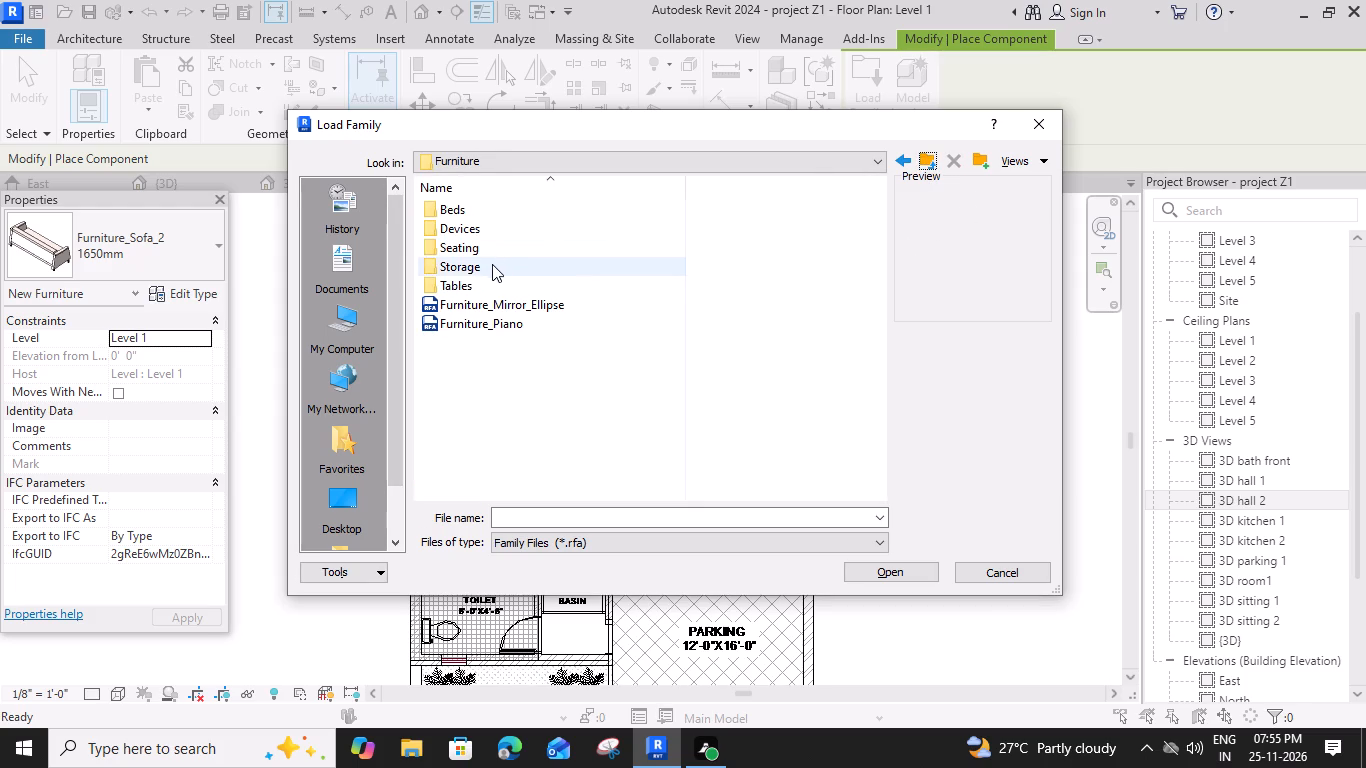
{"action": "left_click", "coordinate": [491, 266]}
{"action": "left_click", "coordinate": [536, 269]}
{"action": "left_click", "coordinate": [536, 269]}
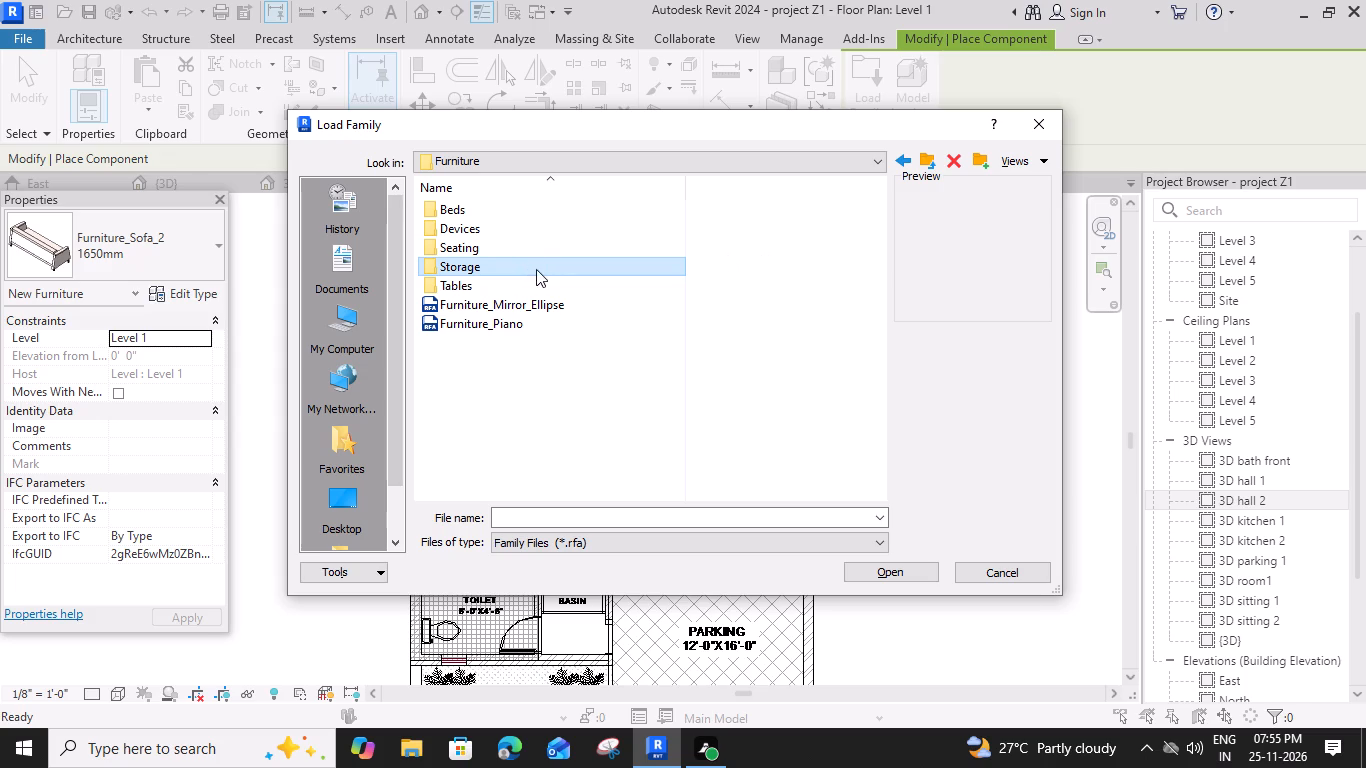
{"action": "left_click", "coordinate": [593, 203]}
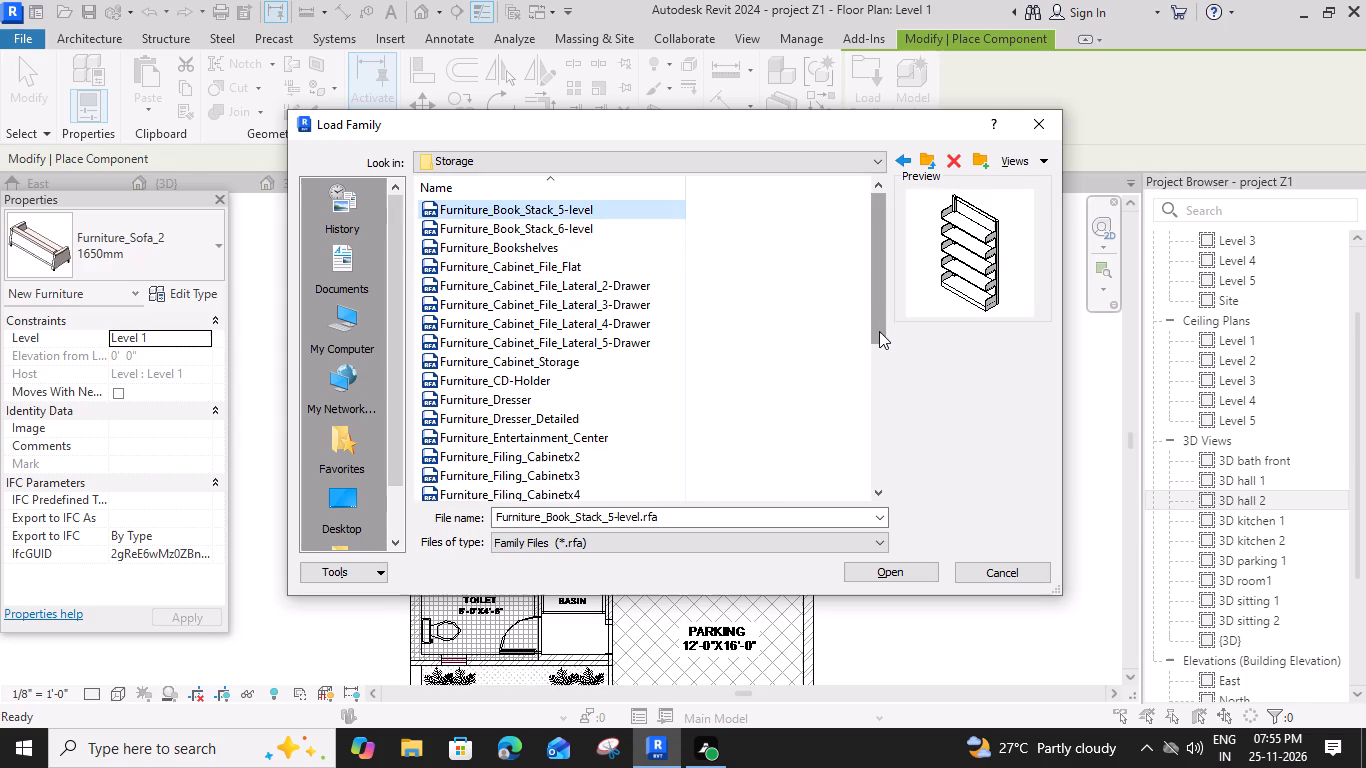
Preview the storage furniture families and load Furniture_Sideboard.
{"action": "key", "text": "Down"}
{"action": "key", "text": "Down"}
{"action": "key", "text": "Down"}
{"action": "key", "text": "Down"}
{"action": "key", "text": "Down"}
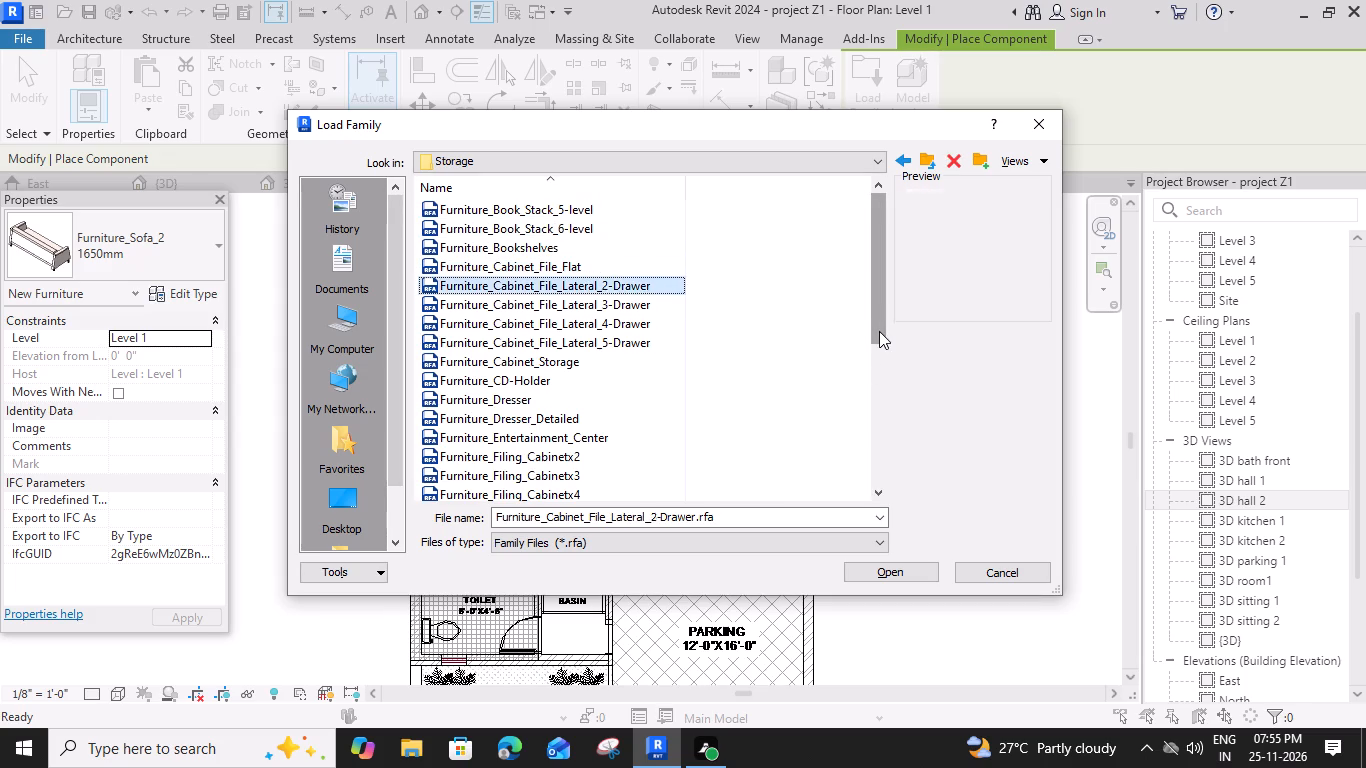
{"action": "key", "text": "Down"}
{"action": "key", "text": "Down"}
{"action": "key", "text": "Down"}
{"action": "key", "text": "Down"}
{"action": "key", "text": "Down"}
{"action": "key", "text": "Down"}
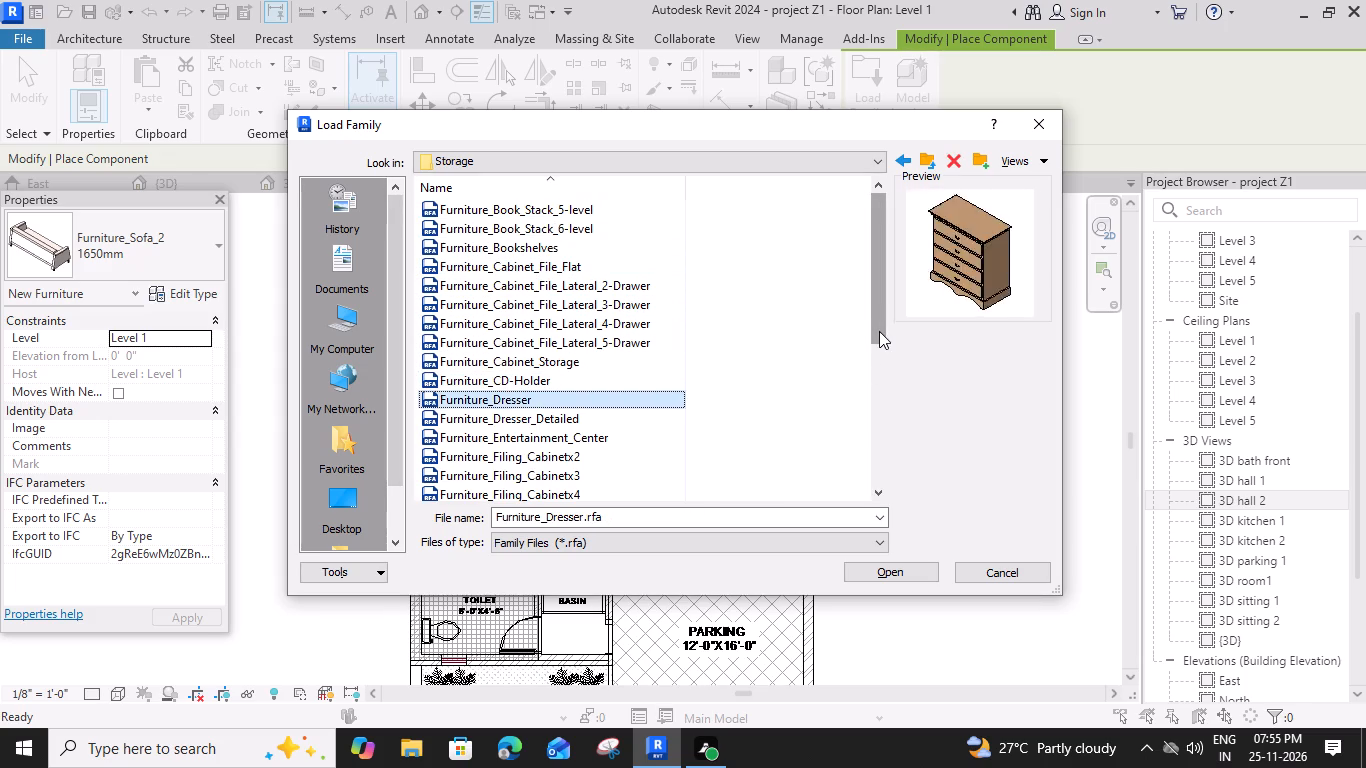
{"action": "key", "text": "Down"}
{"action": "key", "text": "Down"}
{"action": "key", "text": "Down"}
{"action": "key", "text": "Down"}
{"action": "key", "text": "Down"}
{"action": "key", "text": "Down"}
{"action": "key", "text": "Down"}
{"action": "key", "text": "Down"}
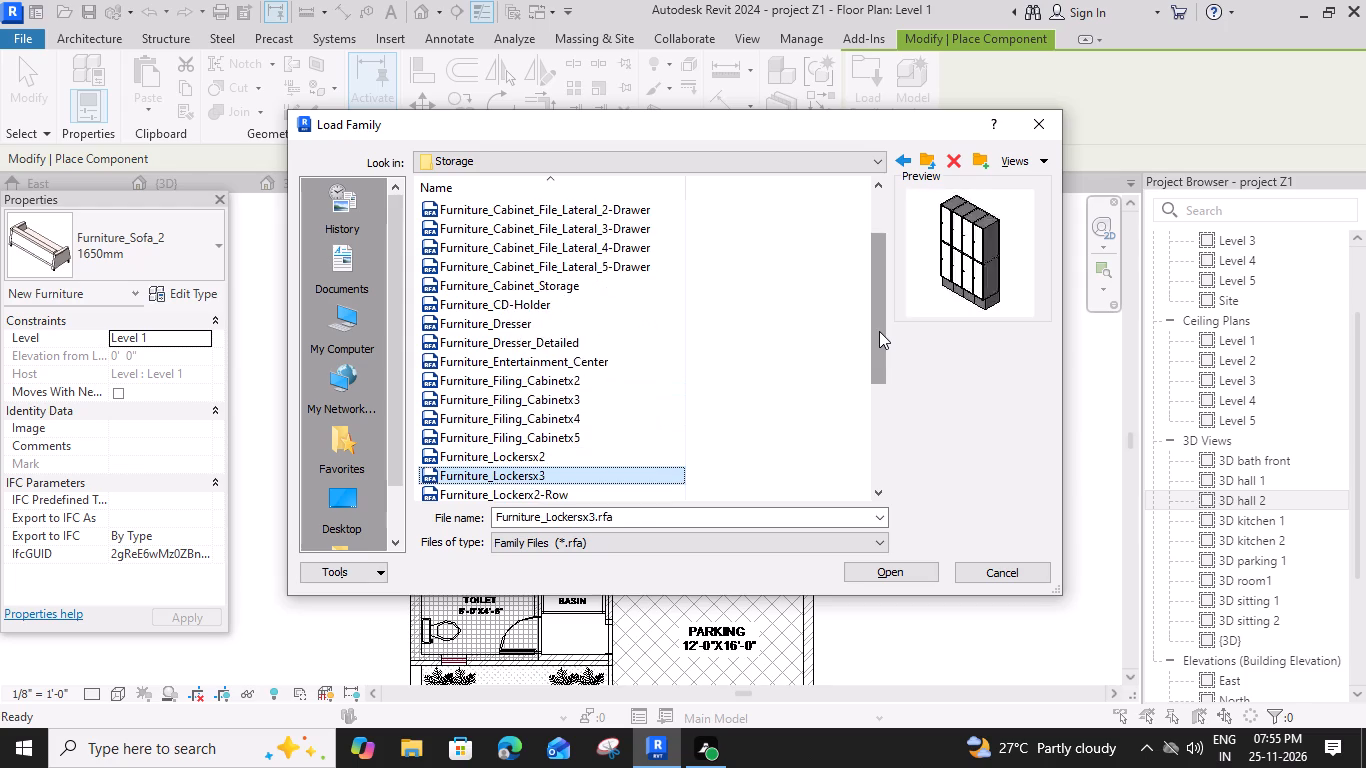
{"action": "key", "text": "Down"}
{"action": "key", "text": "Down"}
{"action": "key", "text": "Down"}
{"action": "key", "text": "Down"}
{"action": "key", "text": "Down"}
{"action": "key", "text": "Down"}
{"action": "key", "text": "Down"}
{"action": "key", "text": "Down"}
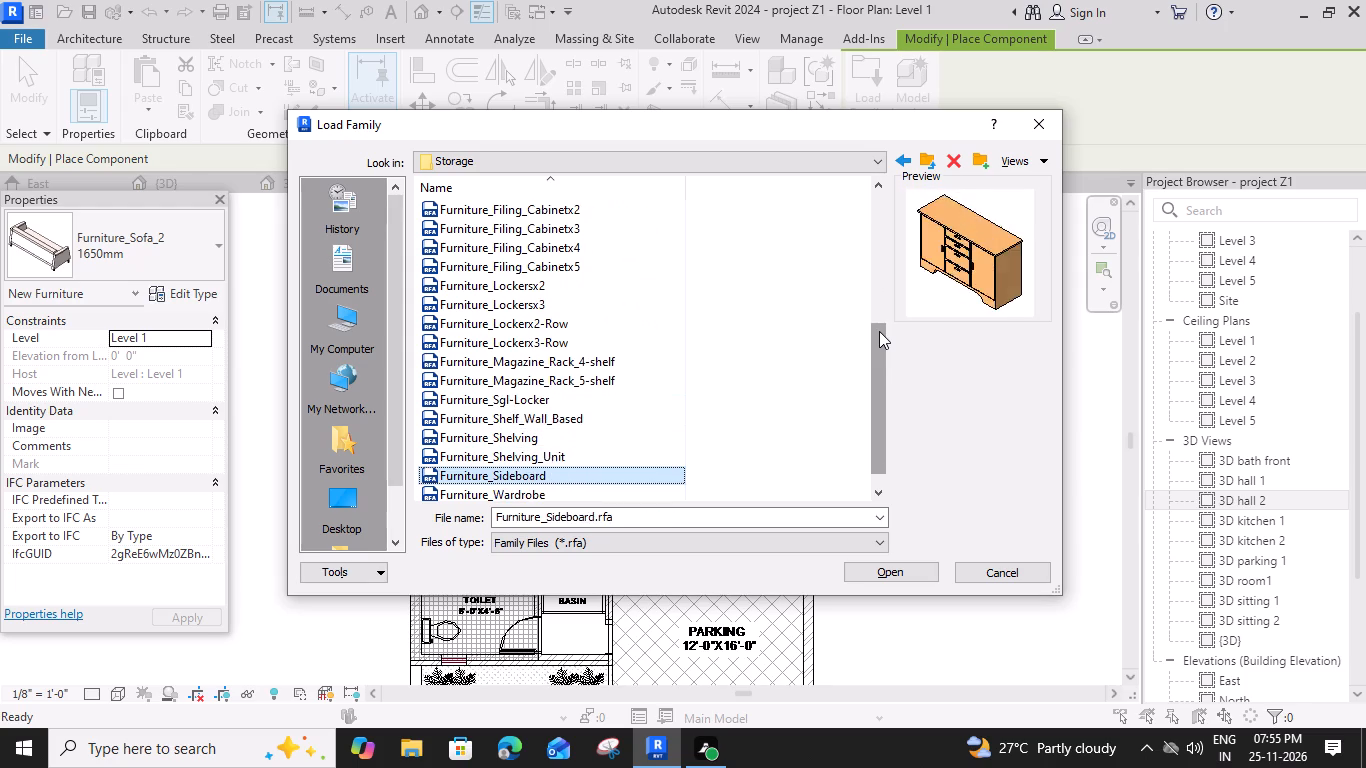
{"action": "key", "text": "Down"}
{"action": "key", "text": "Down"}
{"action": "key", "text": "Down"}
{"action": "key", "text": "Down"}
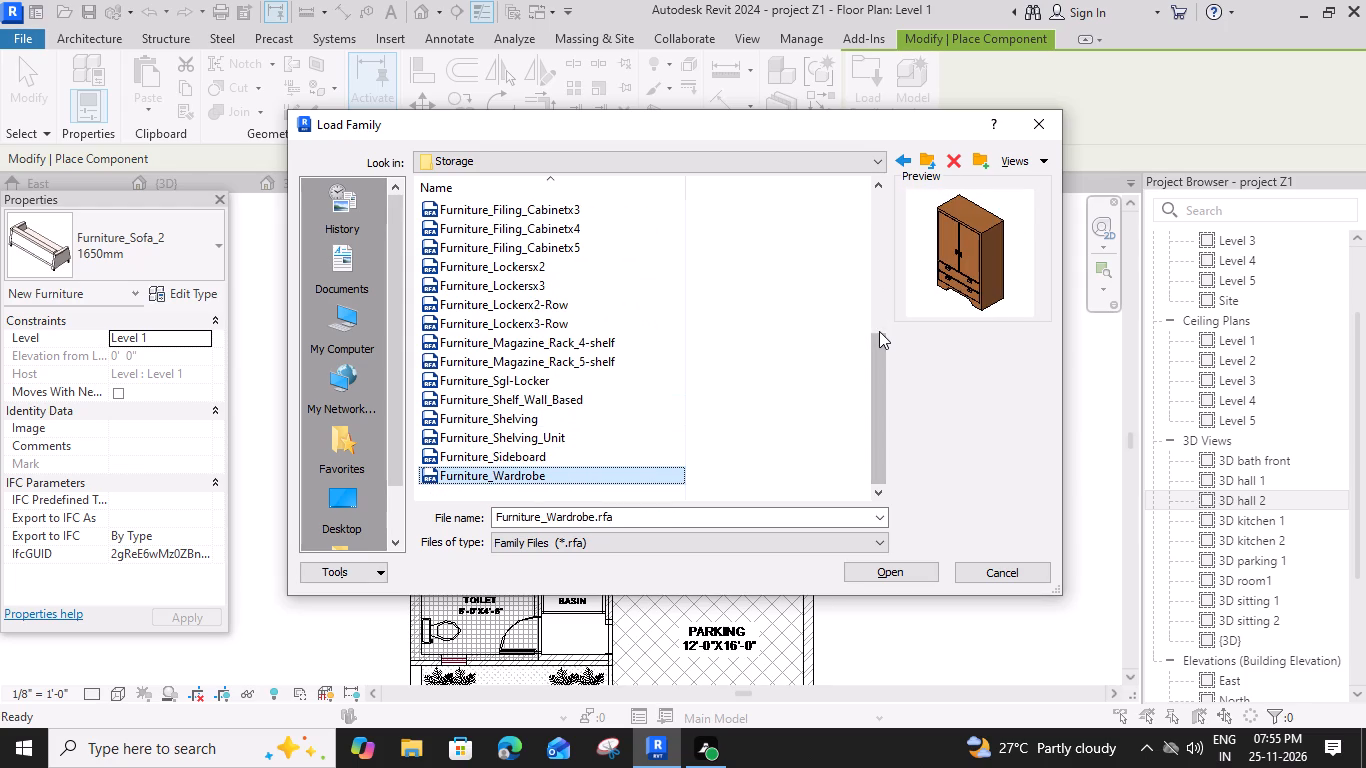
{"action": "key", "text": "Up"}
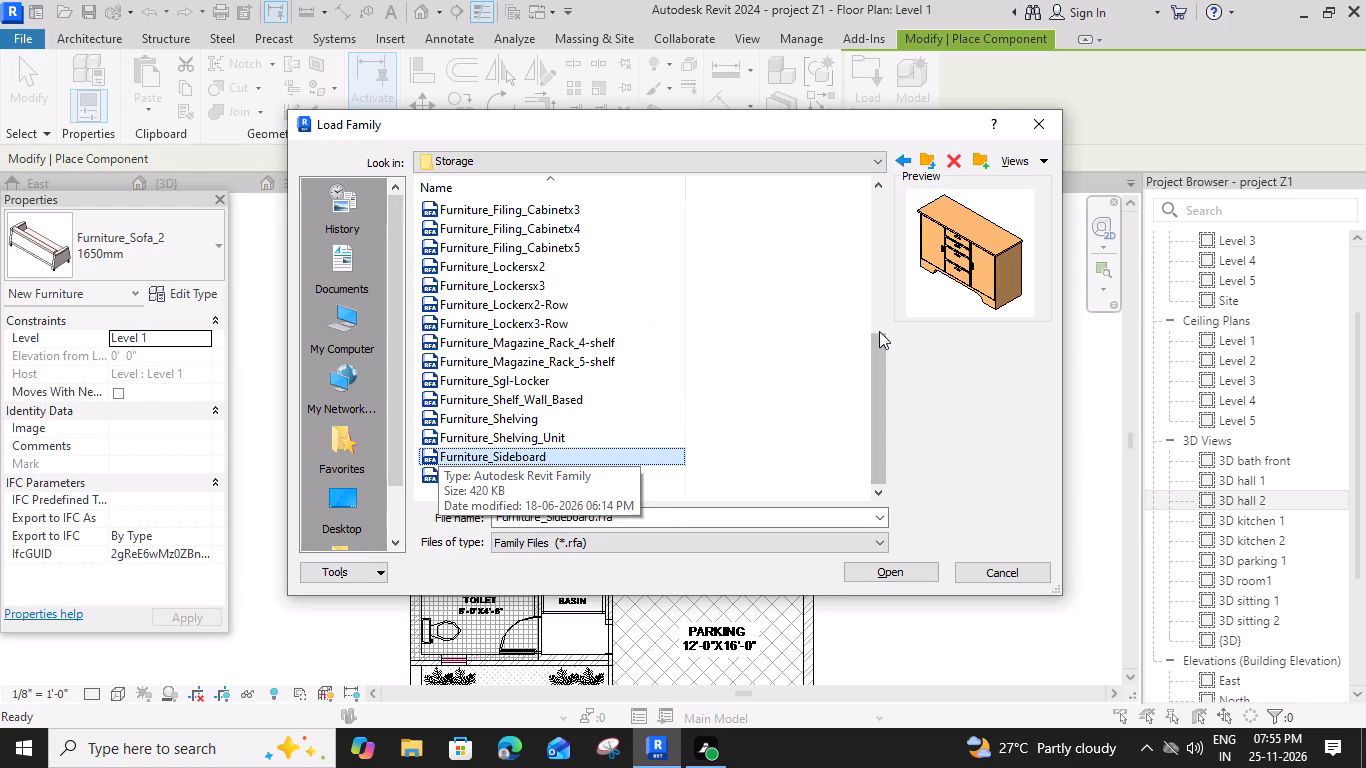
{"action": "left_click", "coordinate": [903, 578]}
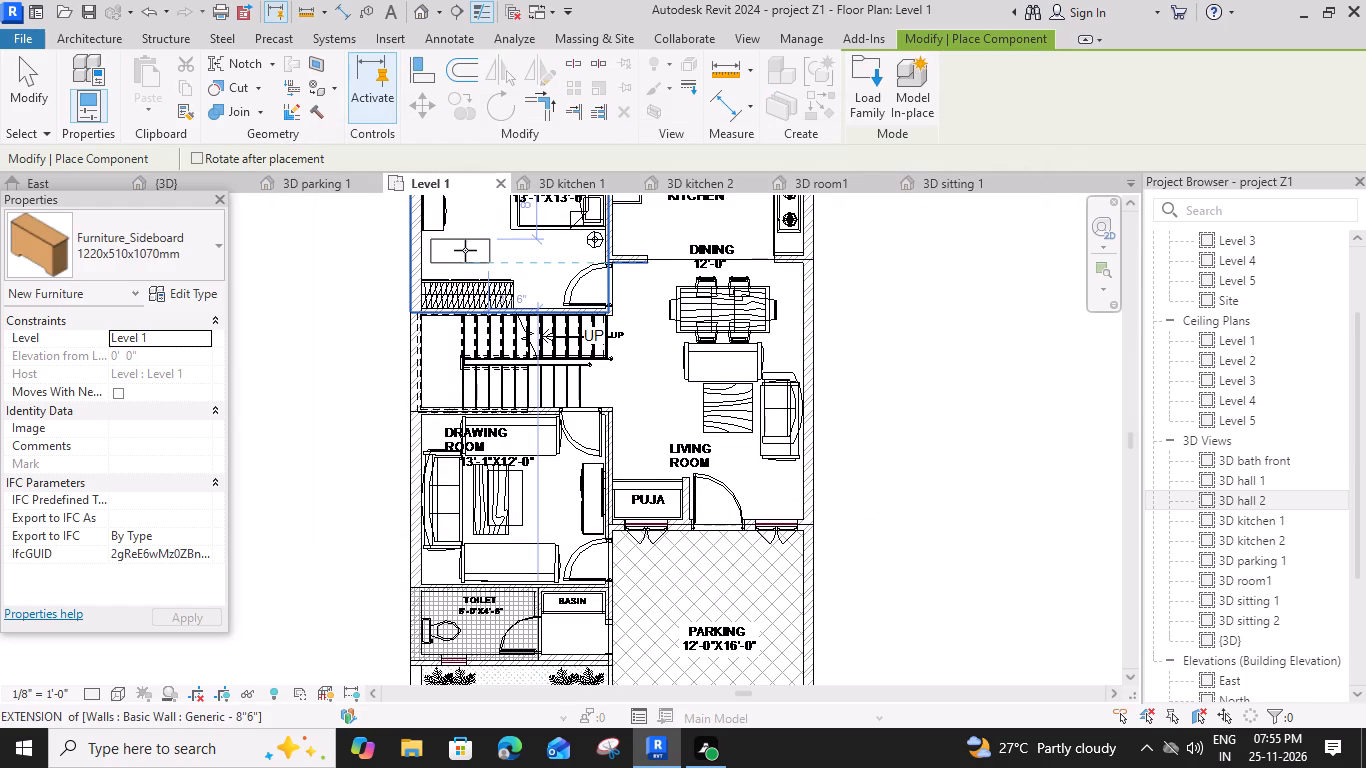
Place a Furniture_Sideboard 1220x510x1070mm, rotated lengthwise along the Bedroom's left-hand wall, over the cabinet outline opposite the bed.
{"action": "middle_click_drag", "start_coordinate": [471, 256], "coordinate": [510, 334]}
{"action": "scroll", "coordinate": [492, 299], "scroll_direction": "up", "scroll_amount": 3}
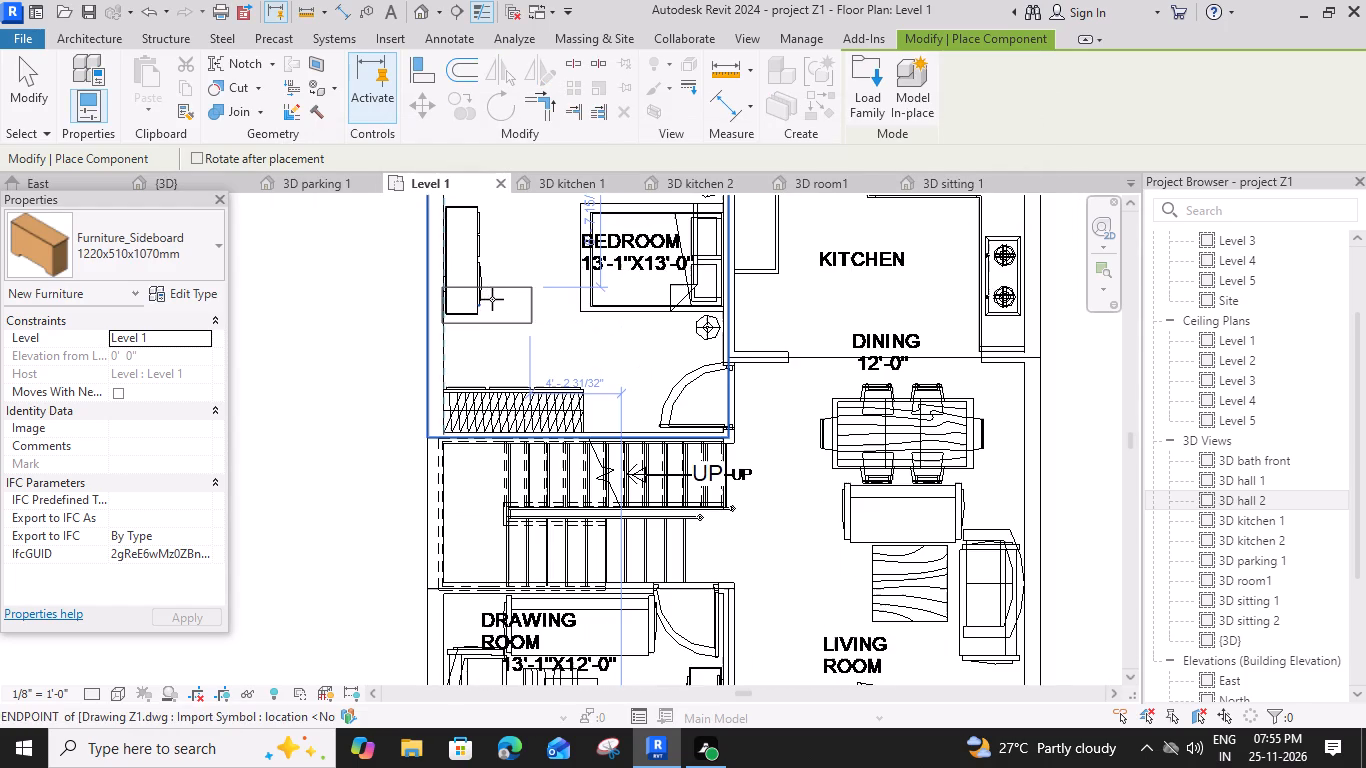
{"action": "key", "text": "space"}
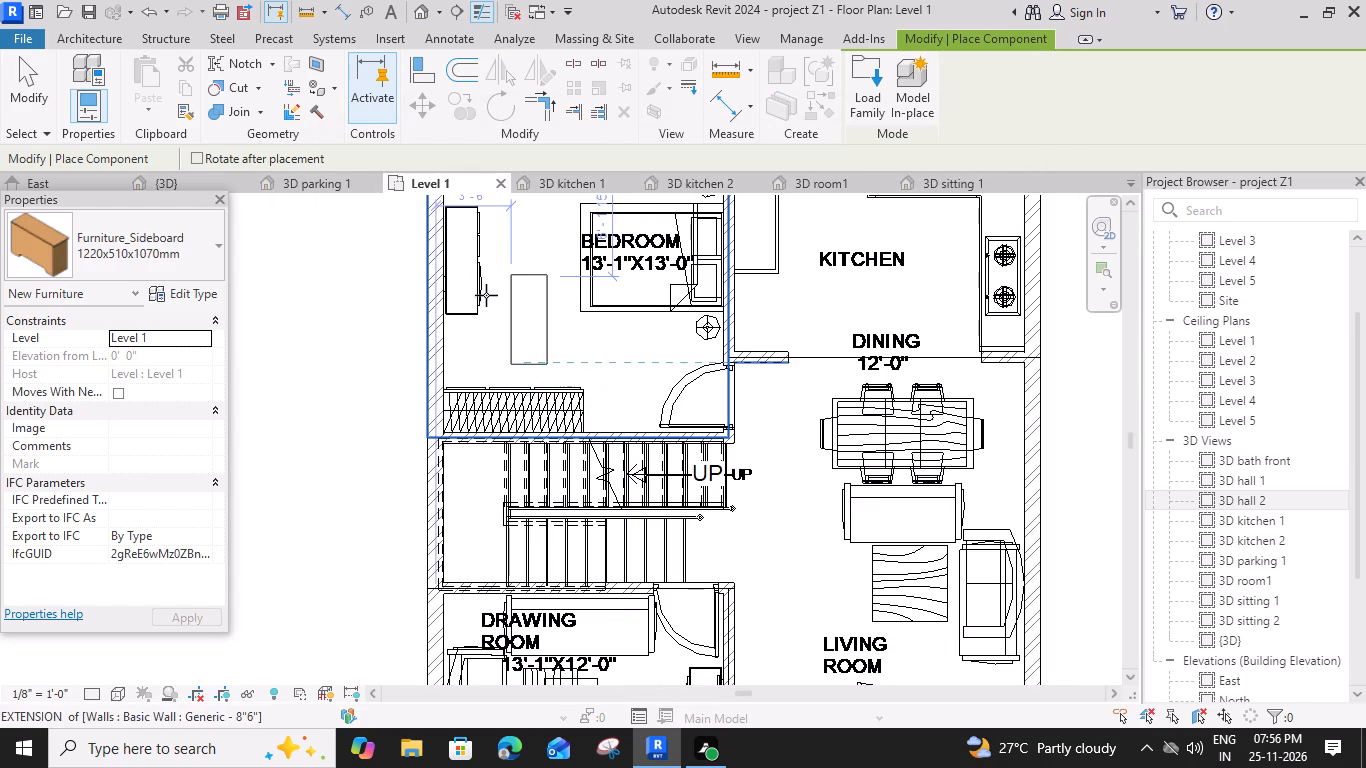
{"action": "scroll", "coordinate": [455, 252], "scroll_direction": "up", "scroll_amount": 4}
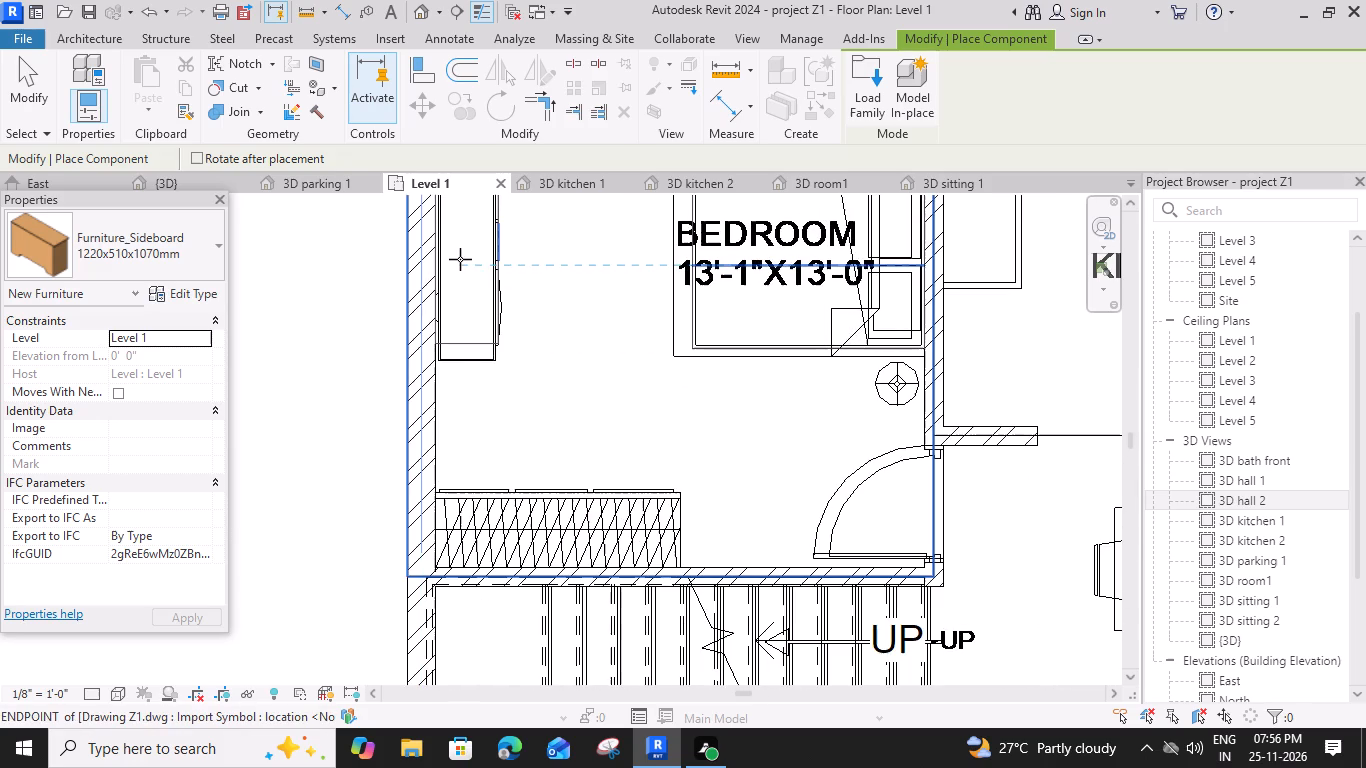
{"action": "left_click", "coordinate": [460, 259]}
{"action": "key", "text": "Escape"}
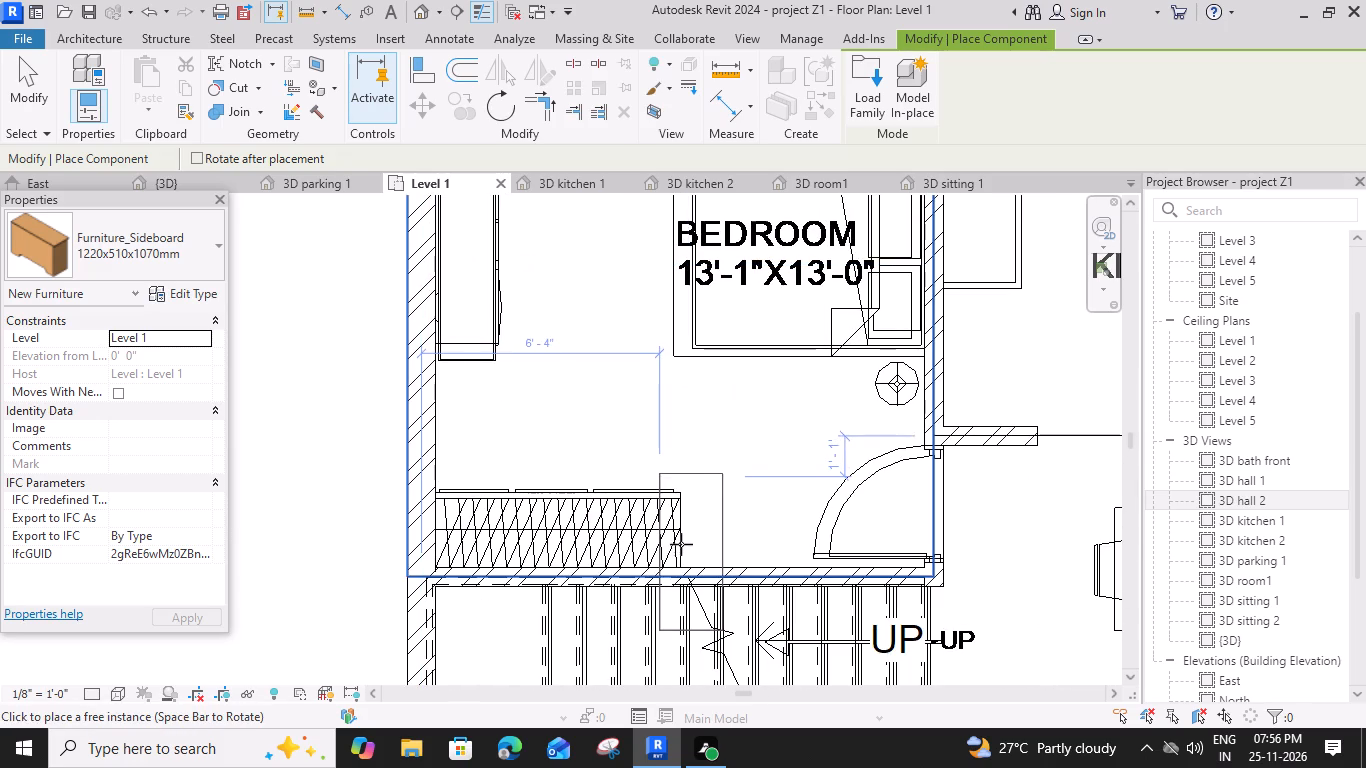
{"action": "key", "text": "Escape"}
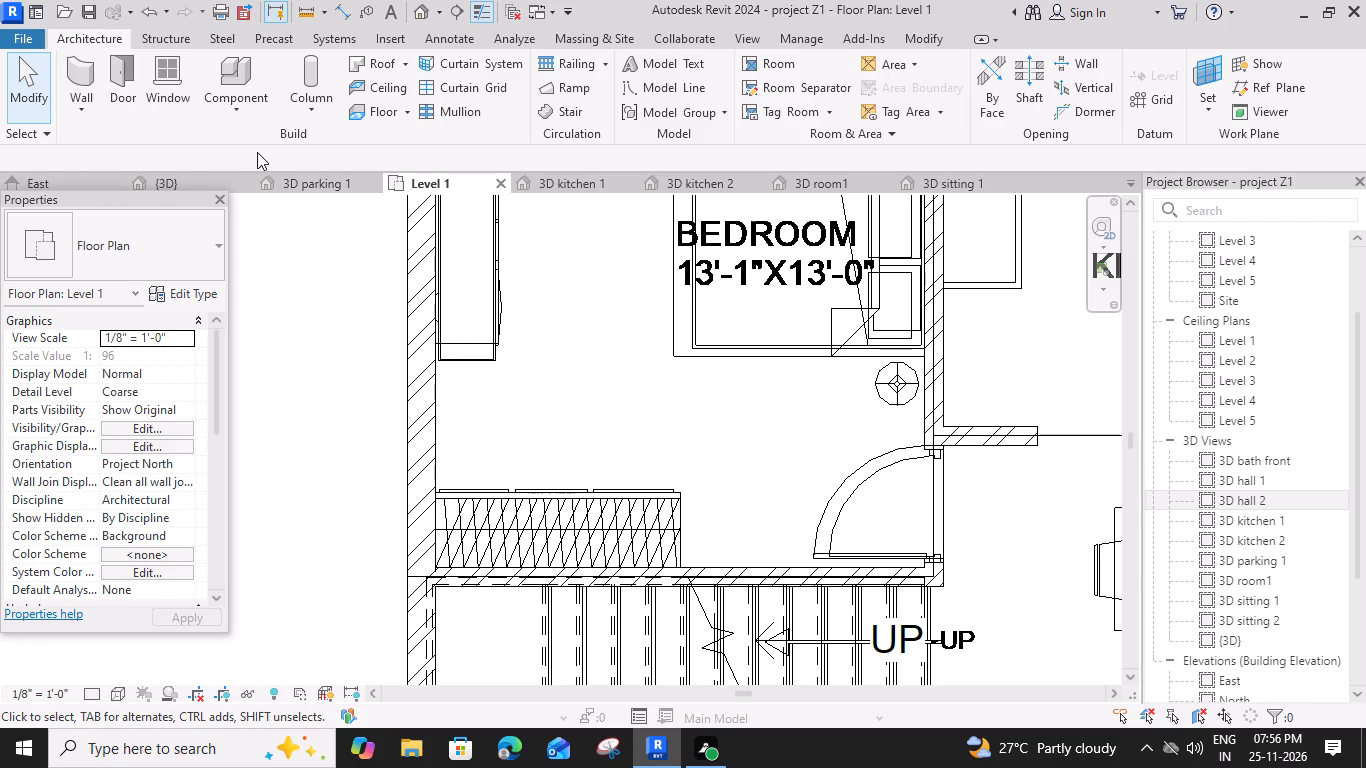
Review the house exterior in {3D} and the 3D kitchen 2 and 3D room1 views, examining the bedroom sideboard, and return to Level 1.
{"action": "left_click", "coordinate": [213, 179]}
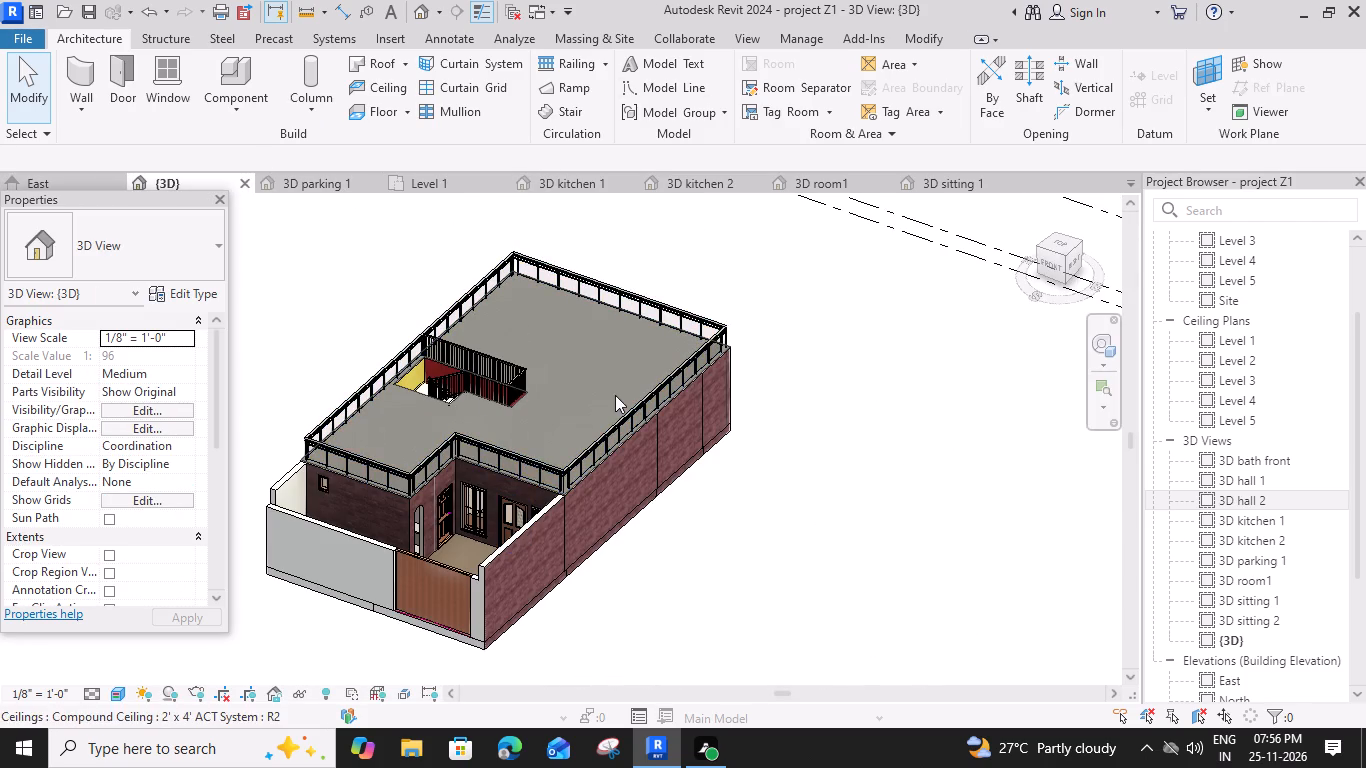
{"action": "middle_click_drag", "start_coordinate": [516, 458], "coordinate": [527, 343]}
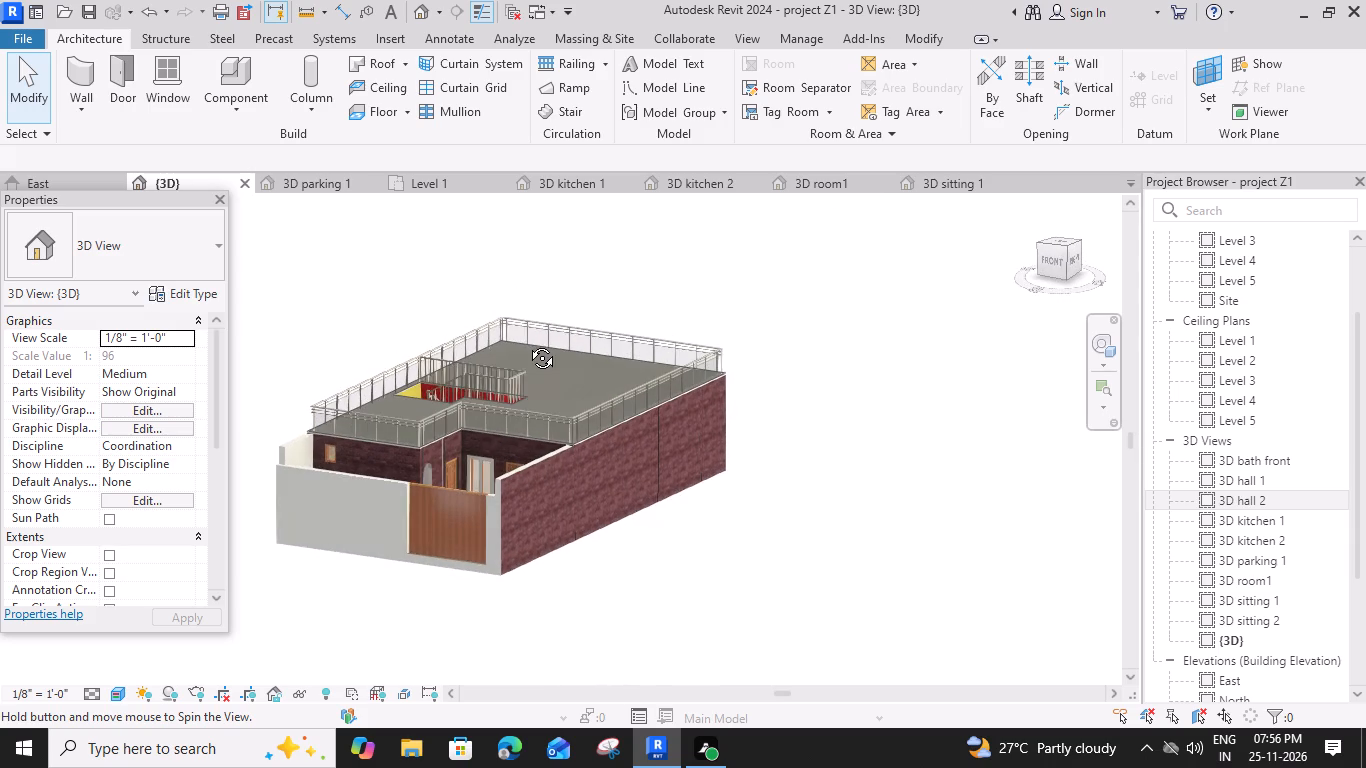
{"action": "middle_click_drag", "start_coordinate": [527, 343], "coordinate": [911, 560]}
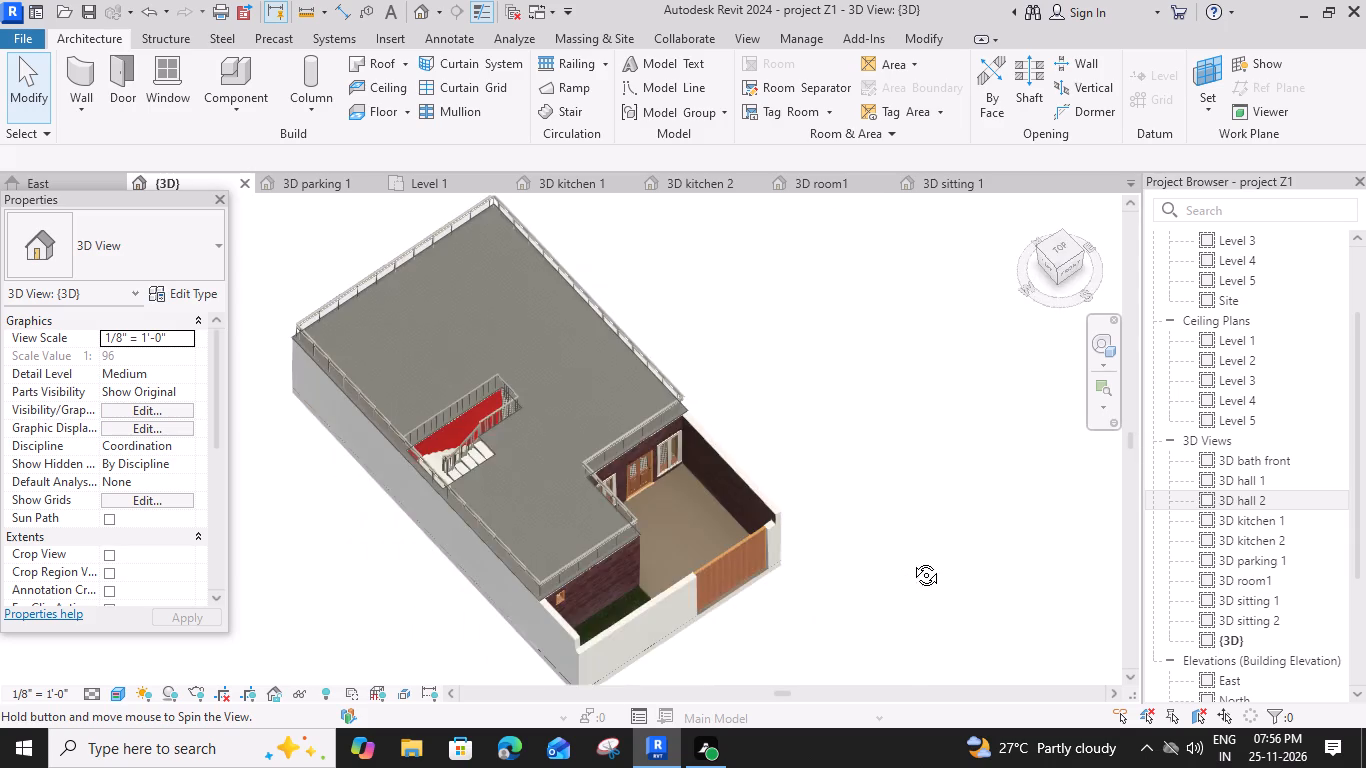
{"action": "middle_click_drag", "start_coordinate": [911, 560], "coordinate": [884, 382]}
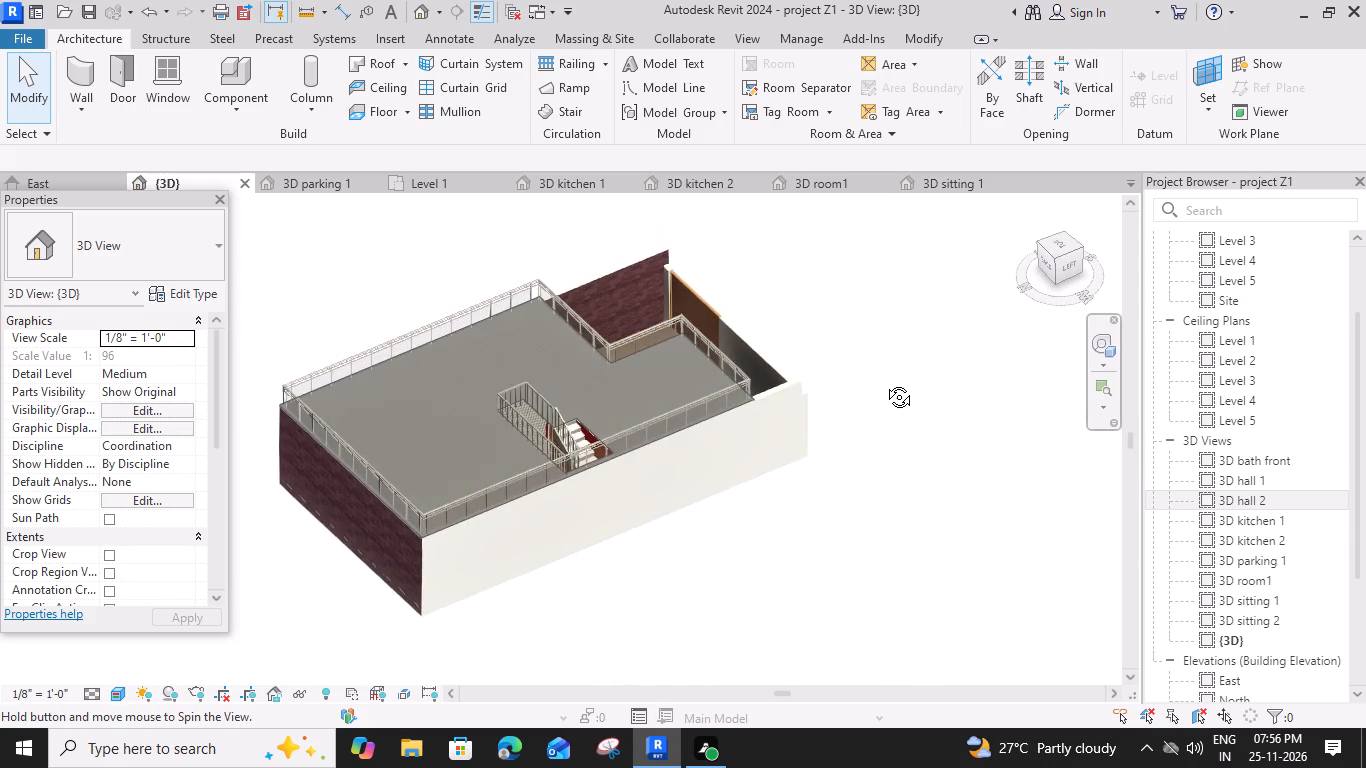
{"action": "middle_click_drag", "start_coordinate": [884, 382], "coordinate": [489, 470]}
{"action": "left_click", "coordinate": [694, 175]}
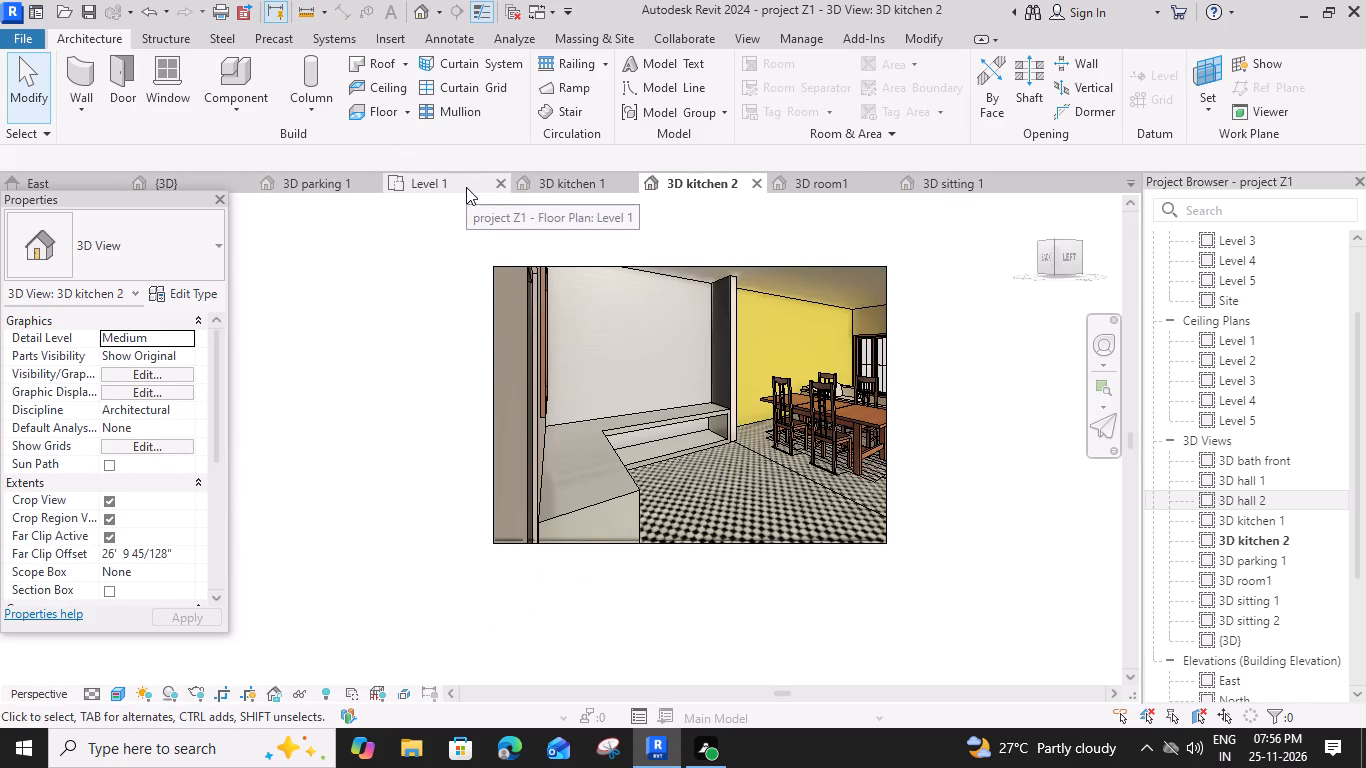
{"action": "left_click", "coordinate": [817, 182]}
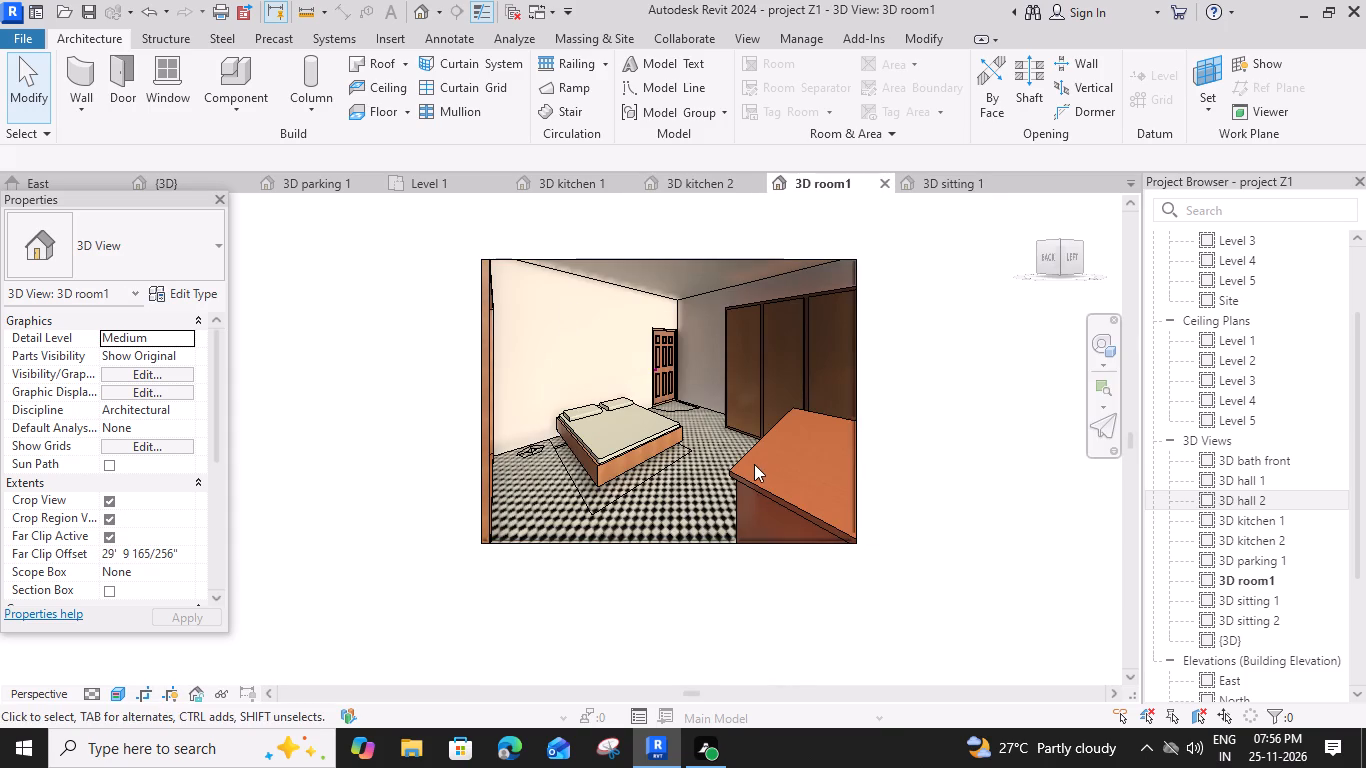
{"action": "scroll", "coordinate": [754, 464], "scroll_direction": "down", "scroll_amount": 1}
{"action": "middle_click_drag", "start_coordinate": [615, 455], "coordinate": [610, 484]}
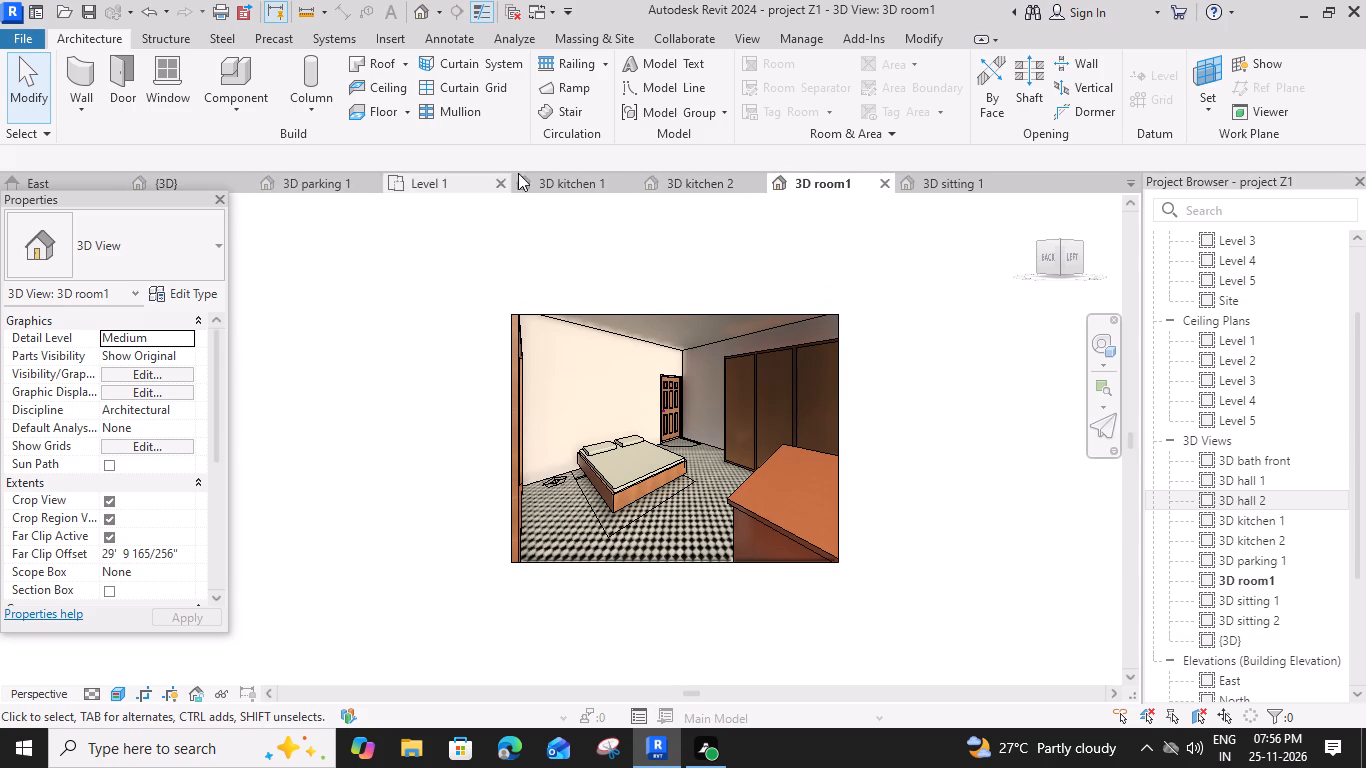
{"action": "left_click", "coordinate": [437, 190]}
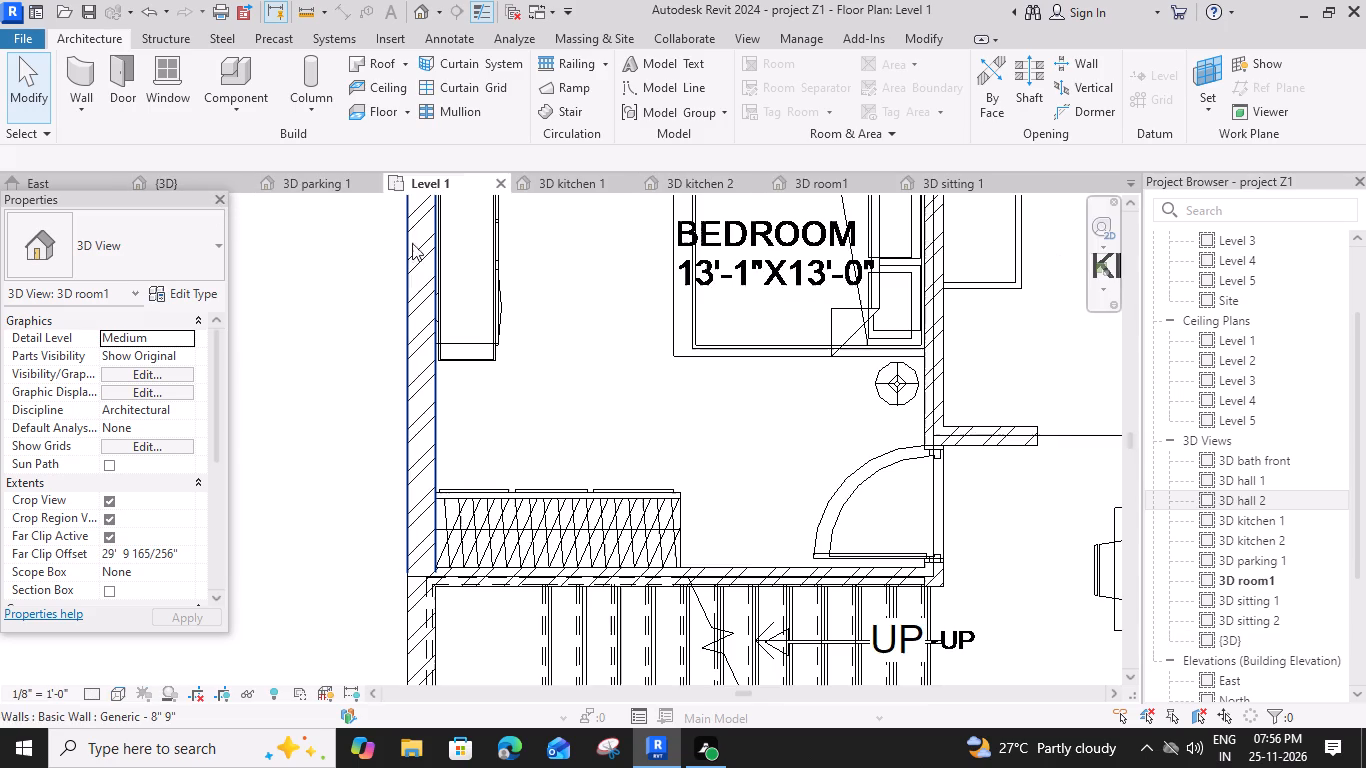
Create a perspective camera view of the Bedroom from its door corner, aimed diagonally across the sideboard toward the opposite outer corner.
{"action": "left_click", "coordinate": [438, 18]}
{"action": "left_click", "coordinate": [460, 61]}
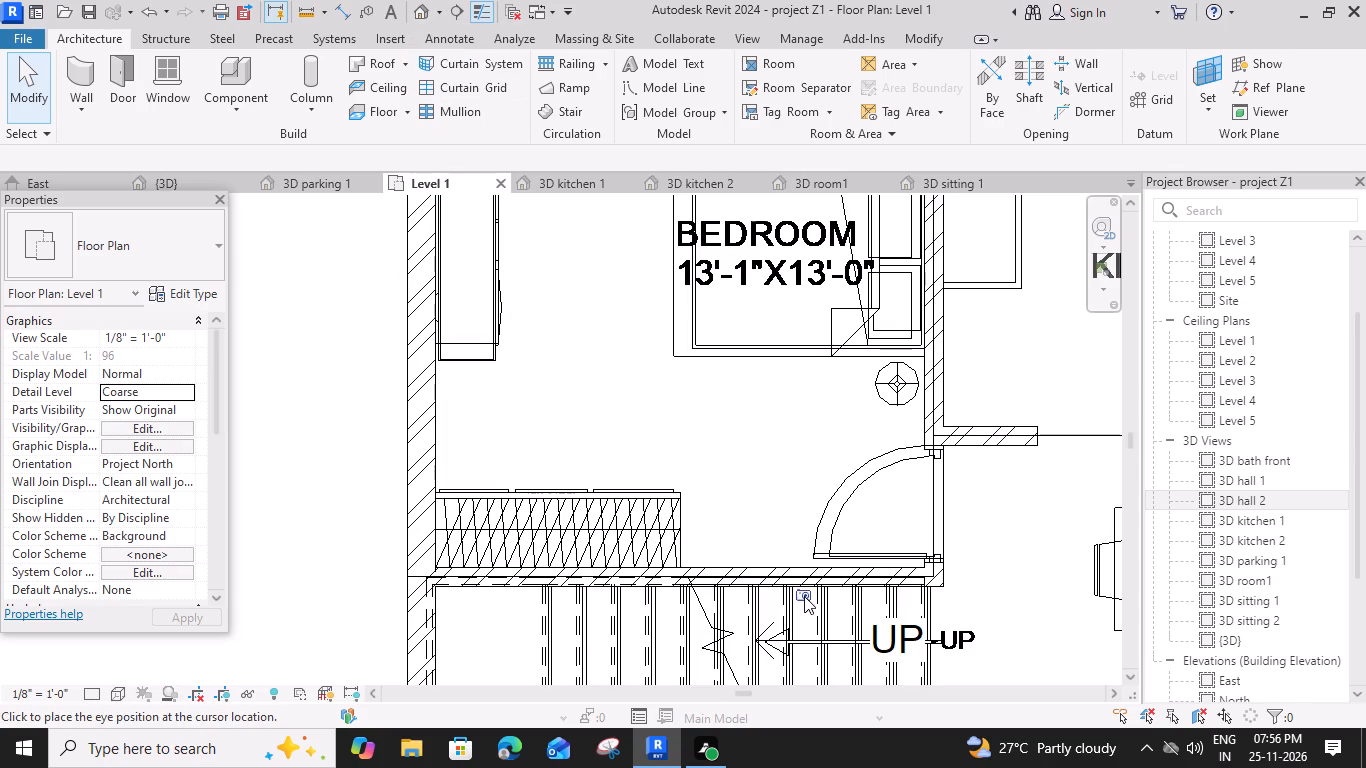
{"action": "left_click", "coordinate": [925, 561]}
{"action": "scroll", "coordinate": [602, 295], "scroll_direction": "down", "scroll_amount": 3}
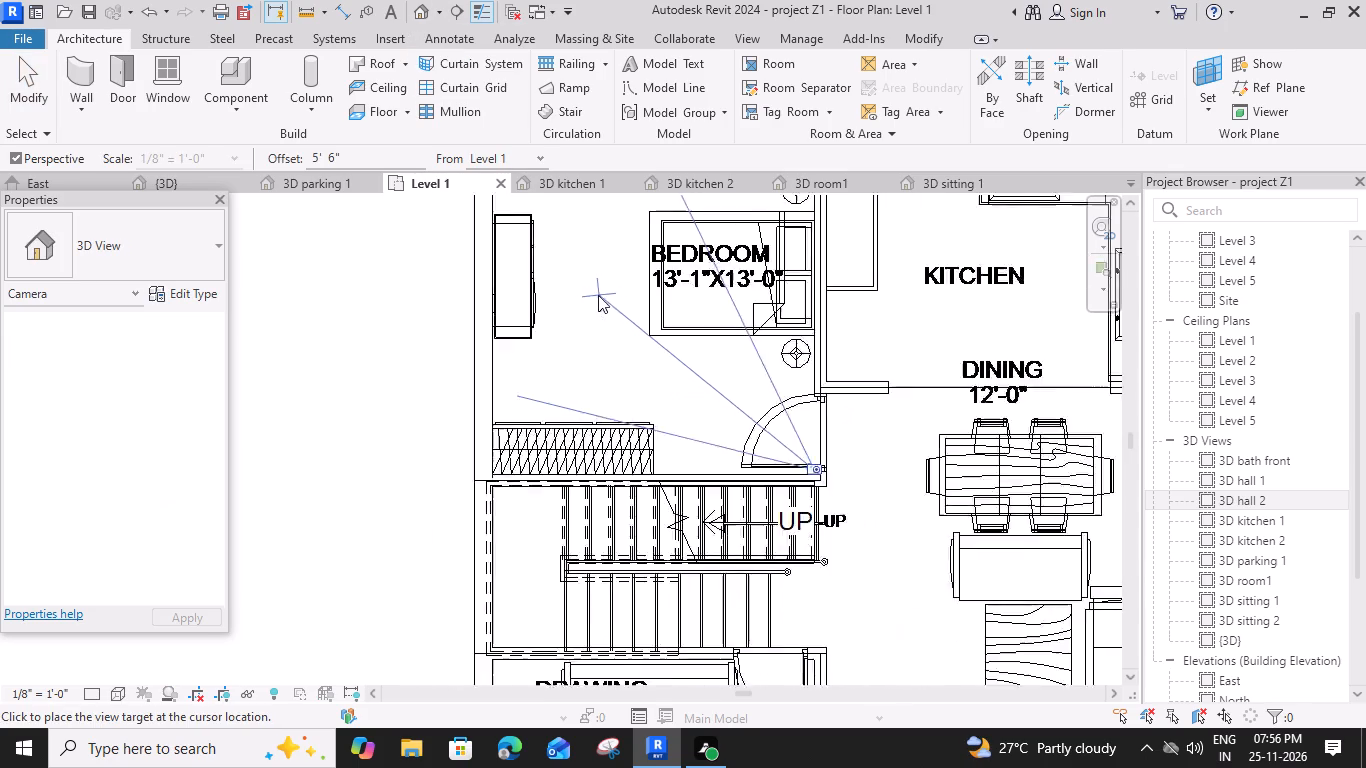
{"action": "scroll", "coordinate": [598, 295], "scroll_direction": "down", "scroll_amount": 1}
{"action": "middle_click_drag", "start_coordinate": [569, 271], "coordinate": [557, 424]}
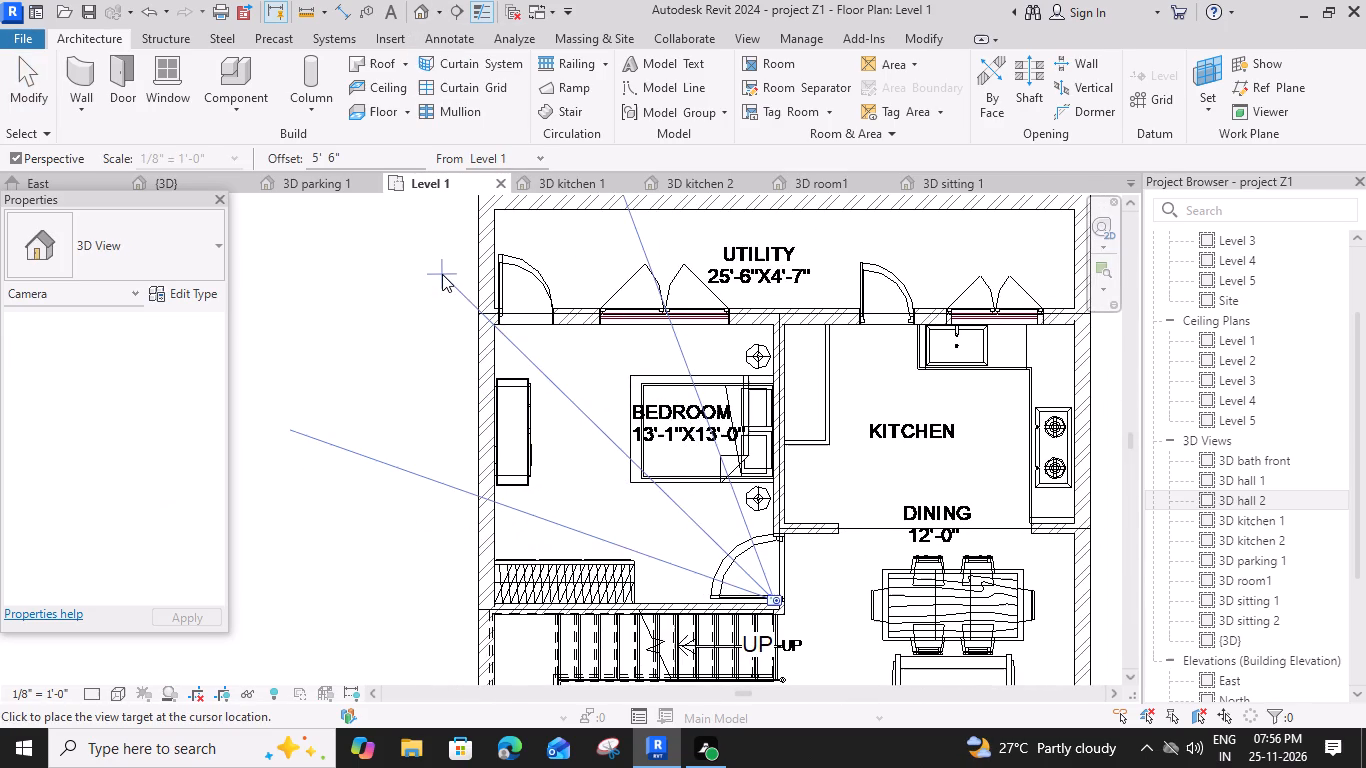
{"action": "left_click", "coordinate": [442, 274]}
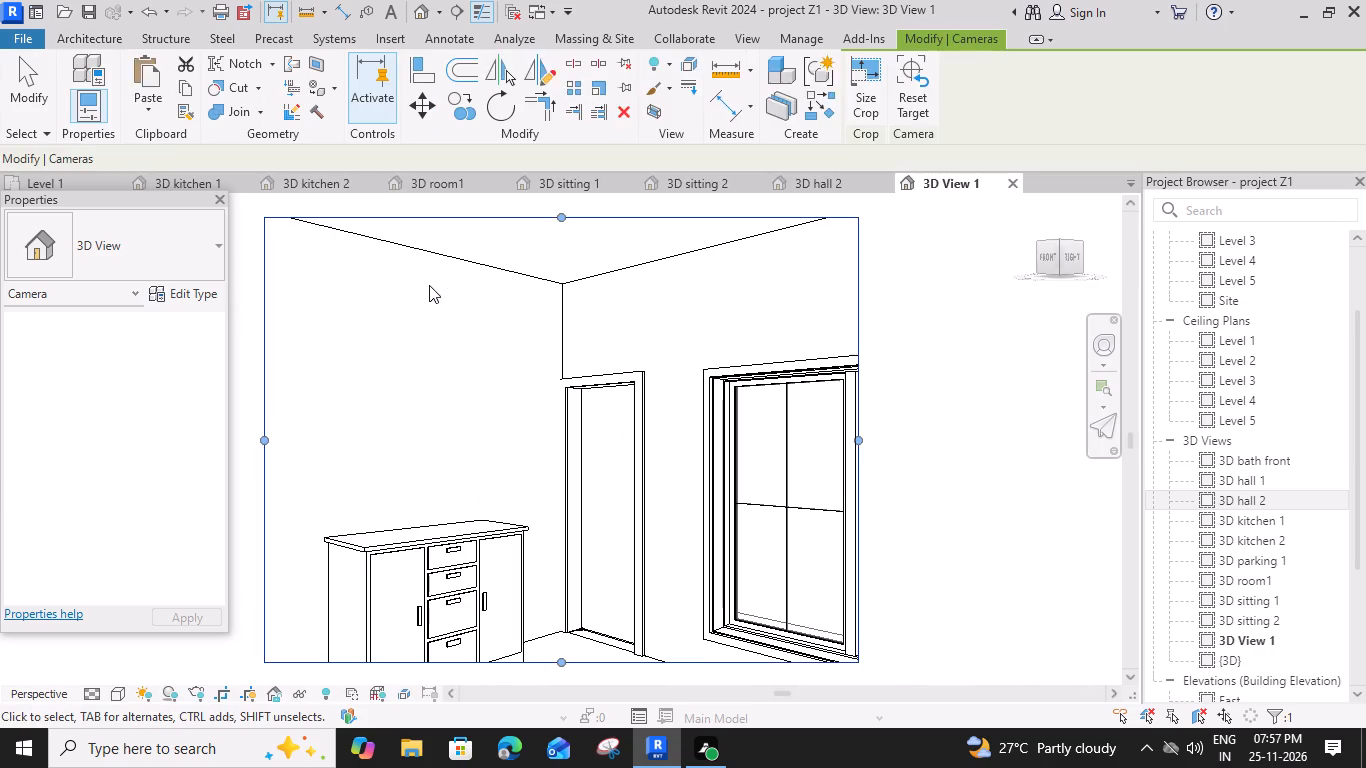
Extend the new camera view's crop region on both sides and downward to take in the sideboard, window and start of the bed.
{"action": "scroll", "coordinate": [554, 383], "scroll_direction": "down", "scroll_amount": 3}
{"action": "middle_click_drag", "start_coordinate": [565, 421], "coordinate": [649, 413]}
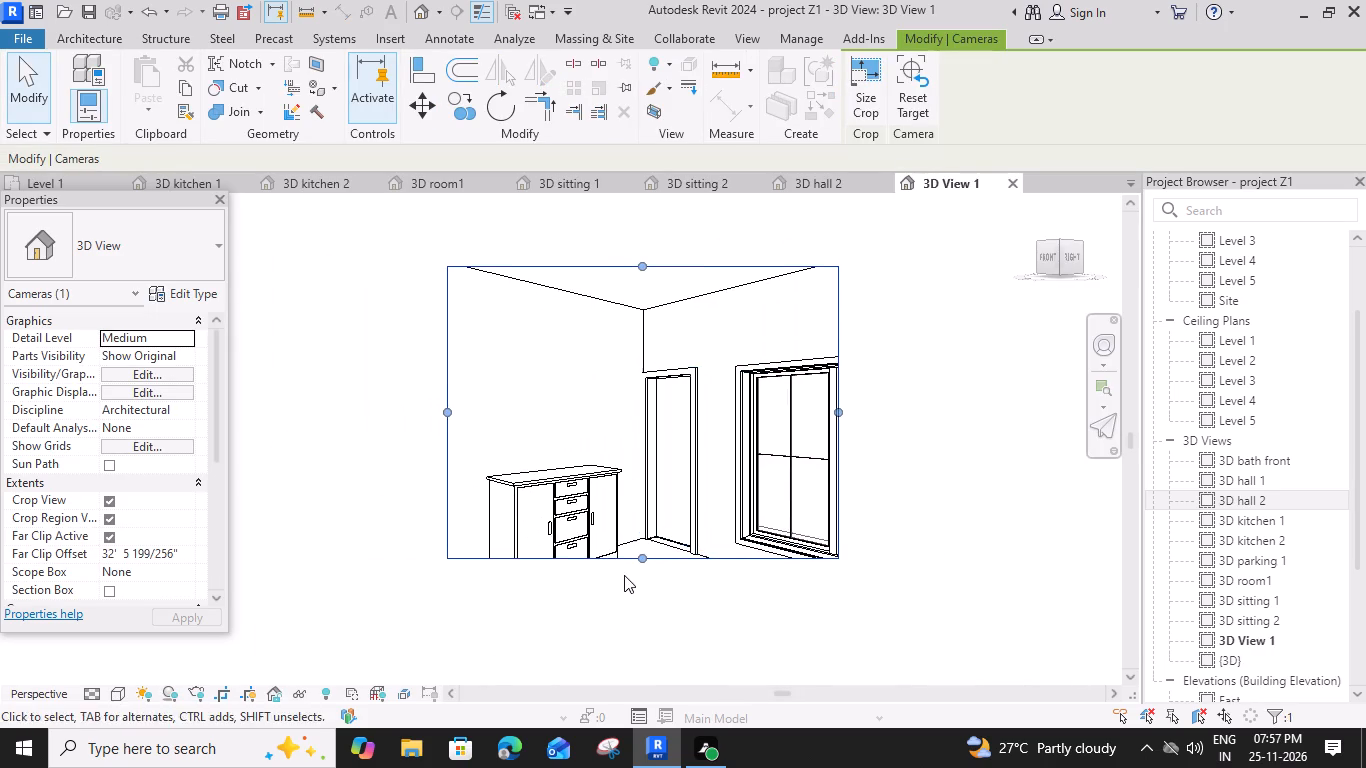
{"action": "left_click_drag", "start_coordinate": [639, 555], "coordinate": [646, 593]}
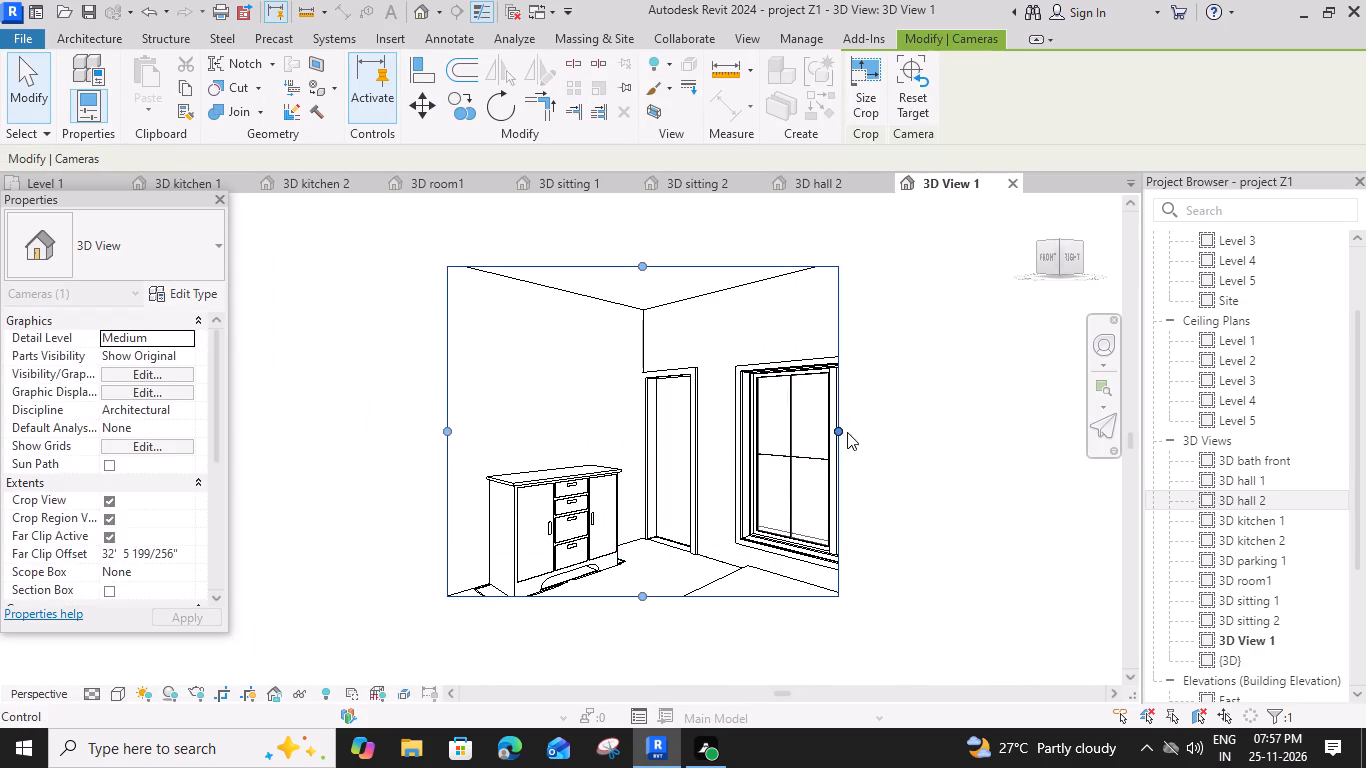
{"action": "left_click_drag", "start_coordinate": [837, 429], "coordinate": [929, 433]}
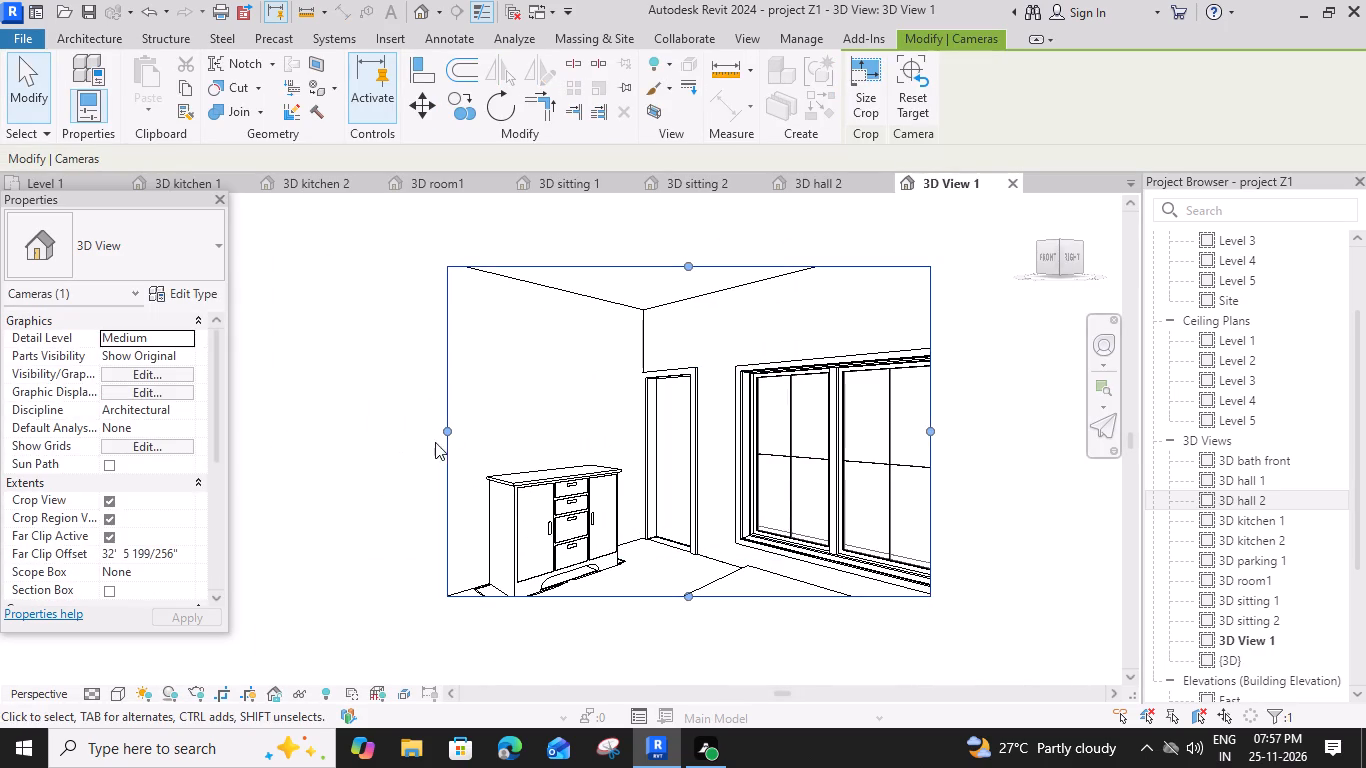
{"action": "left_click_drag", "start_coordinate": [447, 428], "coordinate": [417, 431]}
{"action": "scroll", "coordinate": [602, 435], "scroll_direction": "down", "scroll_amount": 2}
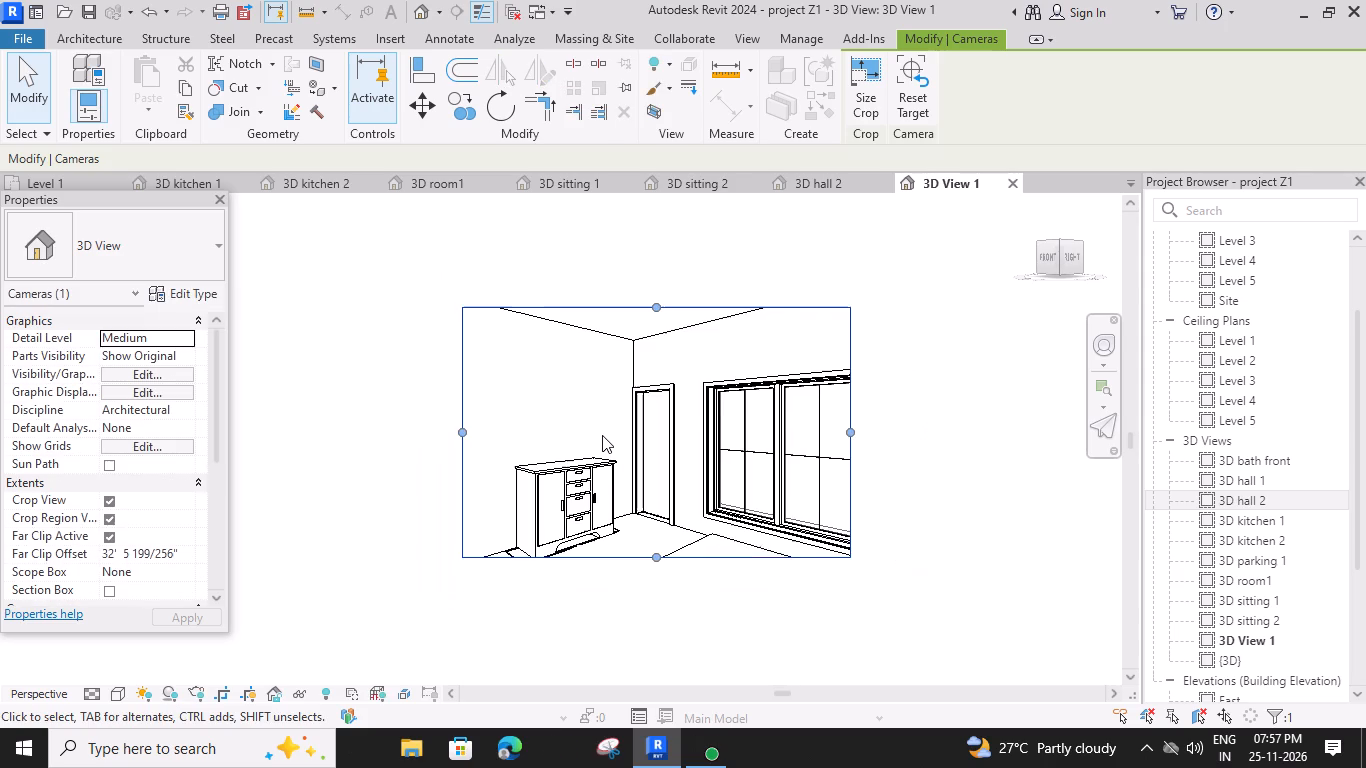
{"action": "middle_click_drag", "start_coordinate": [642, 462], "coordinate": [677, 457]}
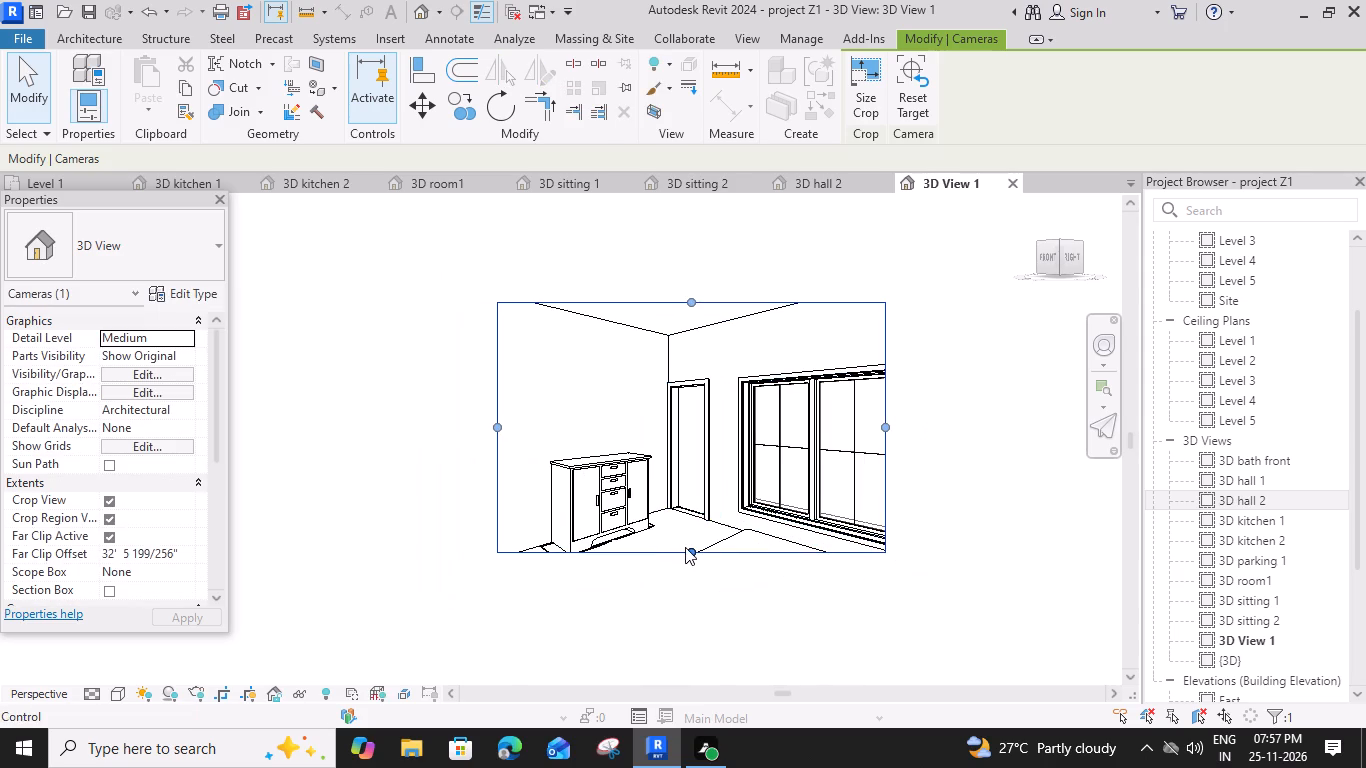
{"action": "left_click_drag", "start_coordinate": [498, 423], "coordinate": [373, 431]}
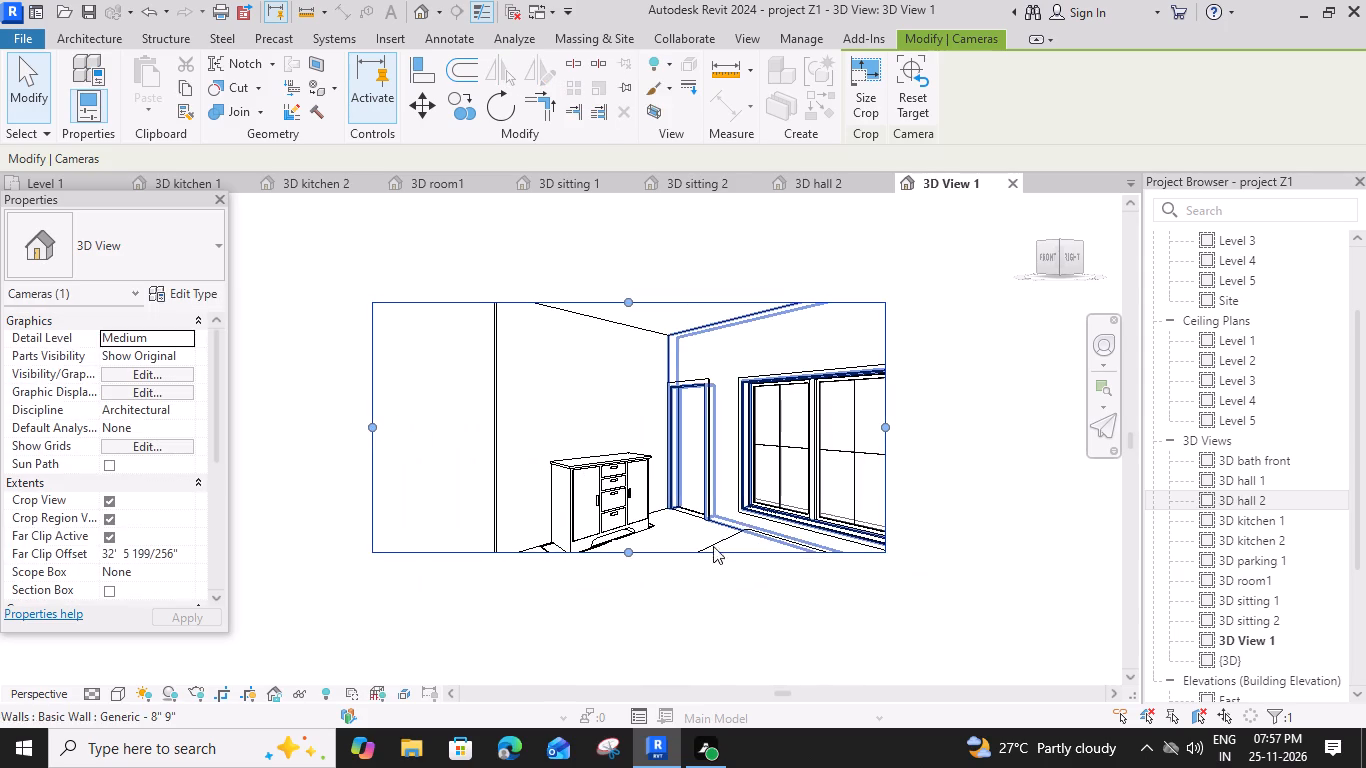
{"action": "left_click_drag", "start_coordinate": [628, 553], "coordinate": [637, 632]}
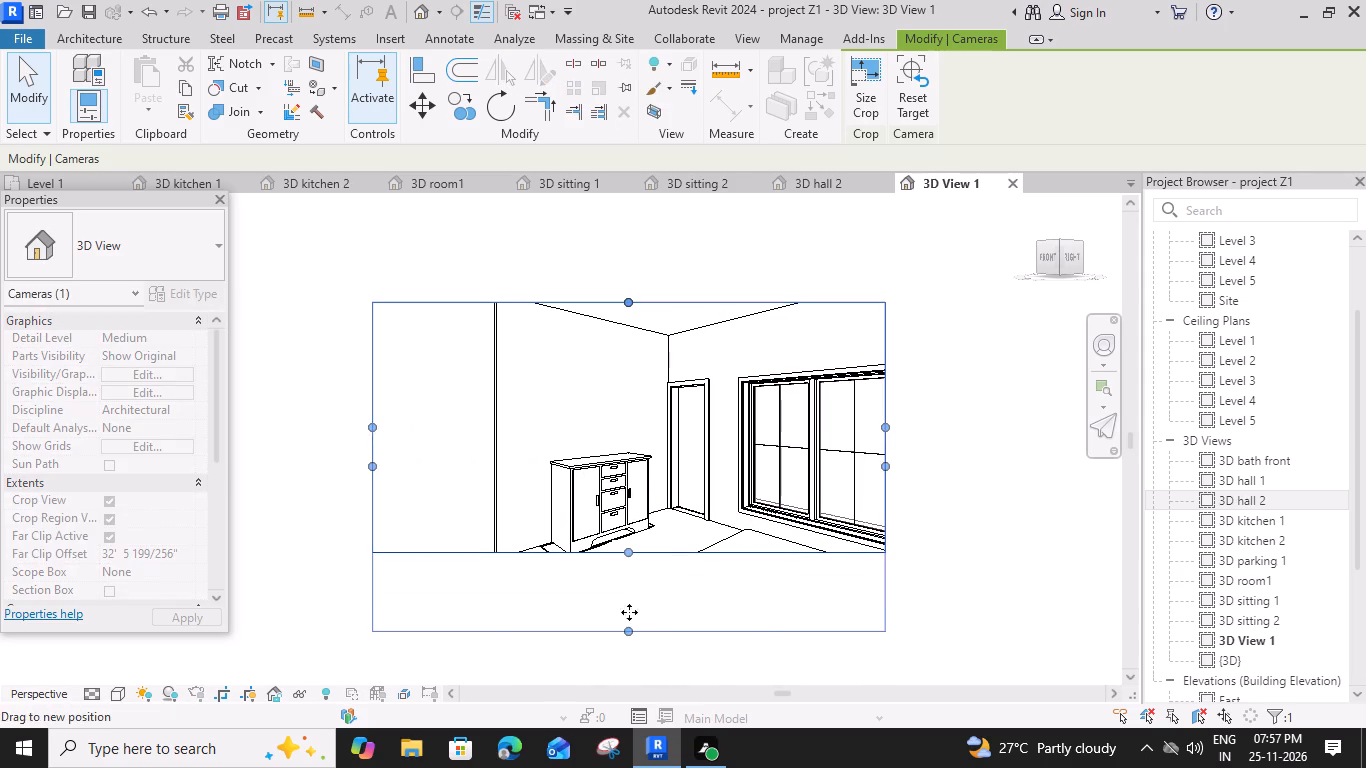
Enlarge the crop region further toward the floor and the bed's head end to take in the bed and its pillows.
{"action": "scroll", "coordinate": [640, 507], "scroll_direction": "down", "scroll_amount": 2}
{"action": "middle_click_drag", "start_coordinate": [640, 506], "coordinate": [692, 438]}
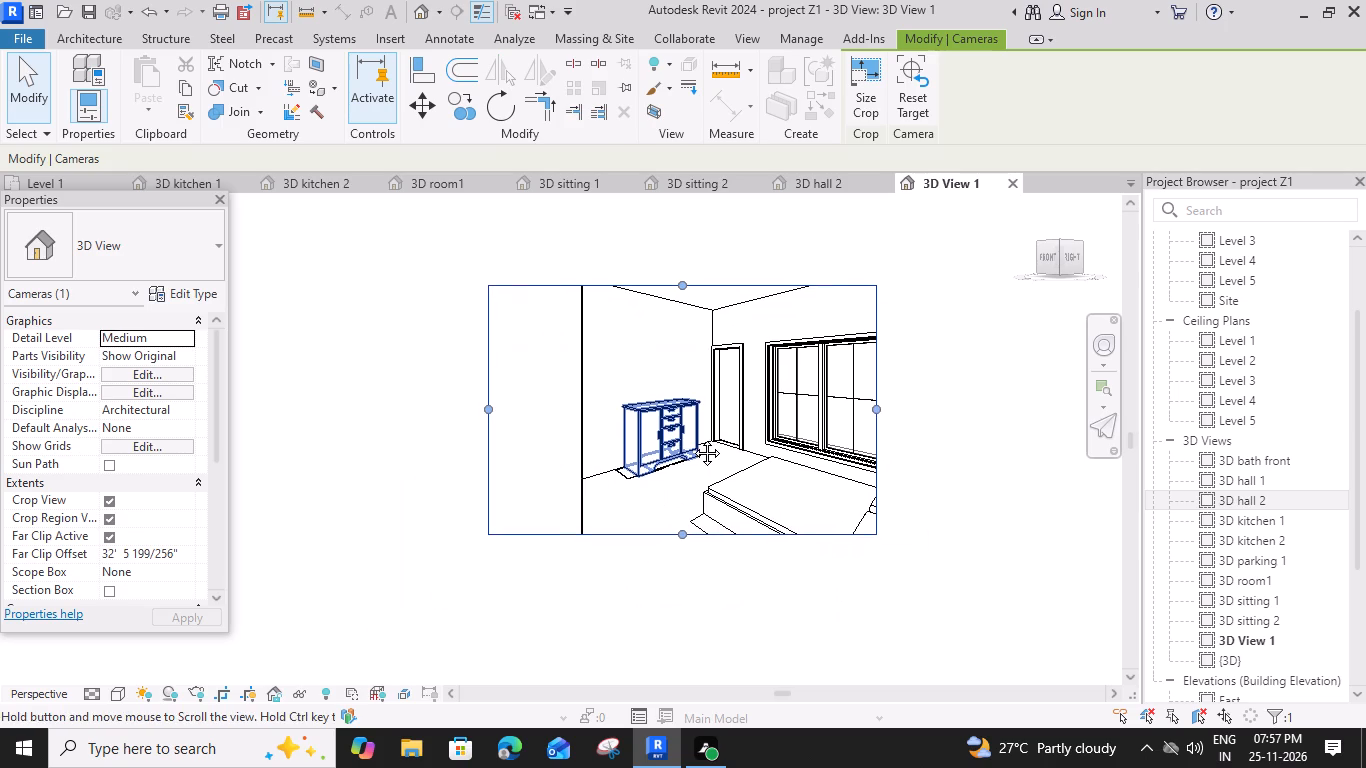
{"action": "middle_click_drag", "start_coordinate": [692, 438], "coordinate": [691, 438]}
{"action": "left_click_drag", "start_coordinate": [679, 536], "coordinate": [676, 605]}
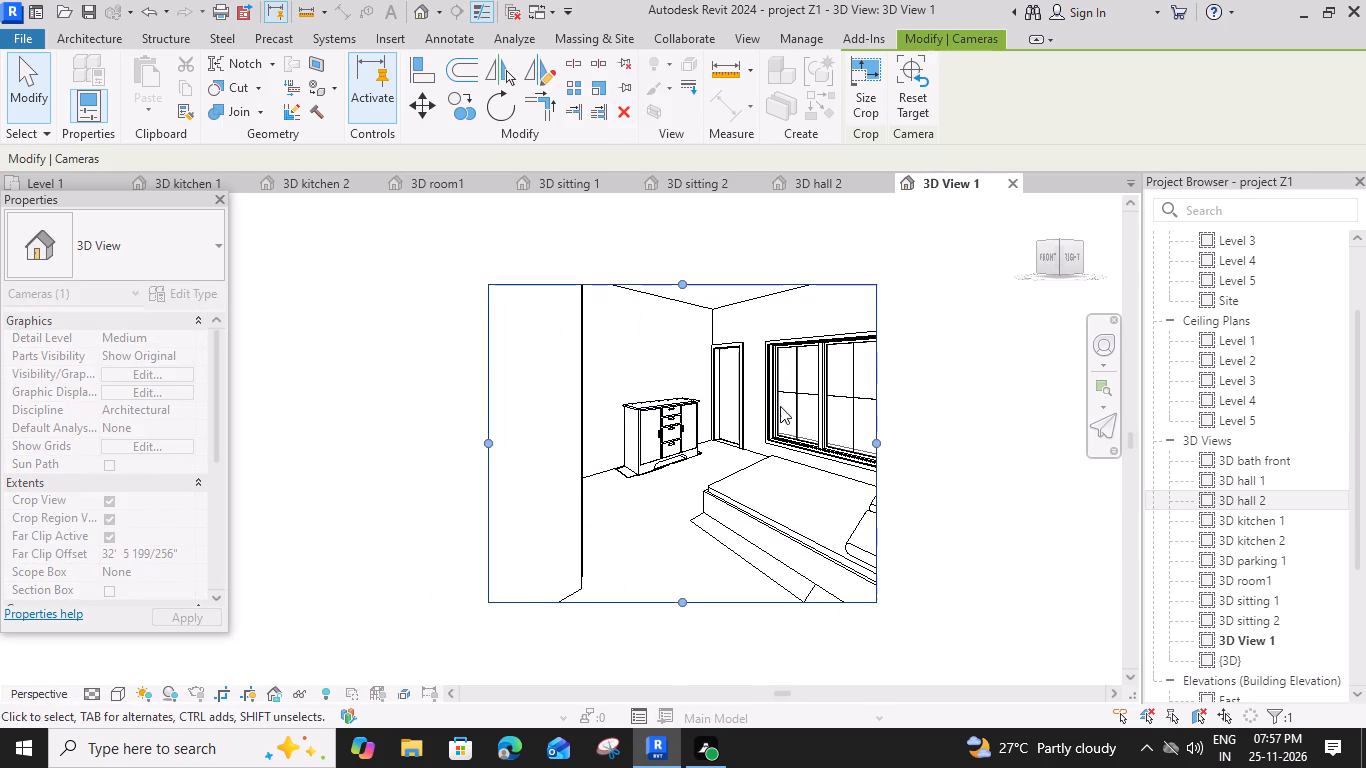
{"action": "left_click_drag", "start_coordinate": [875, 446], "coordinate": [896, 451]}
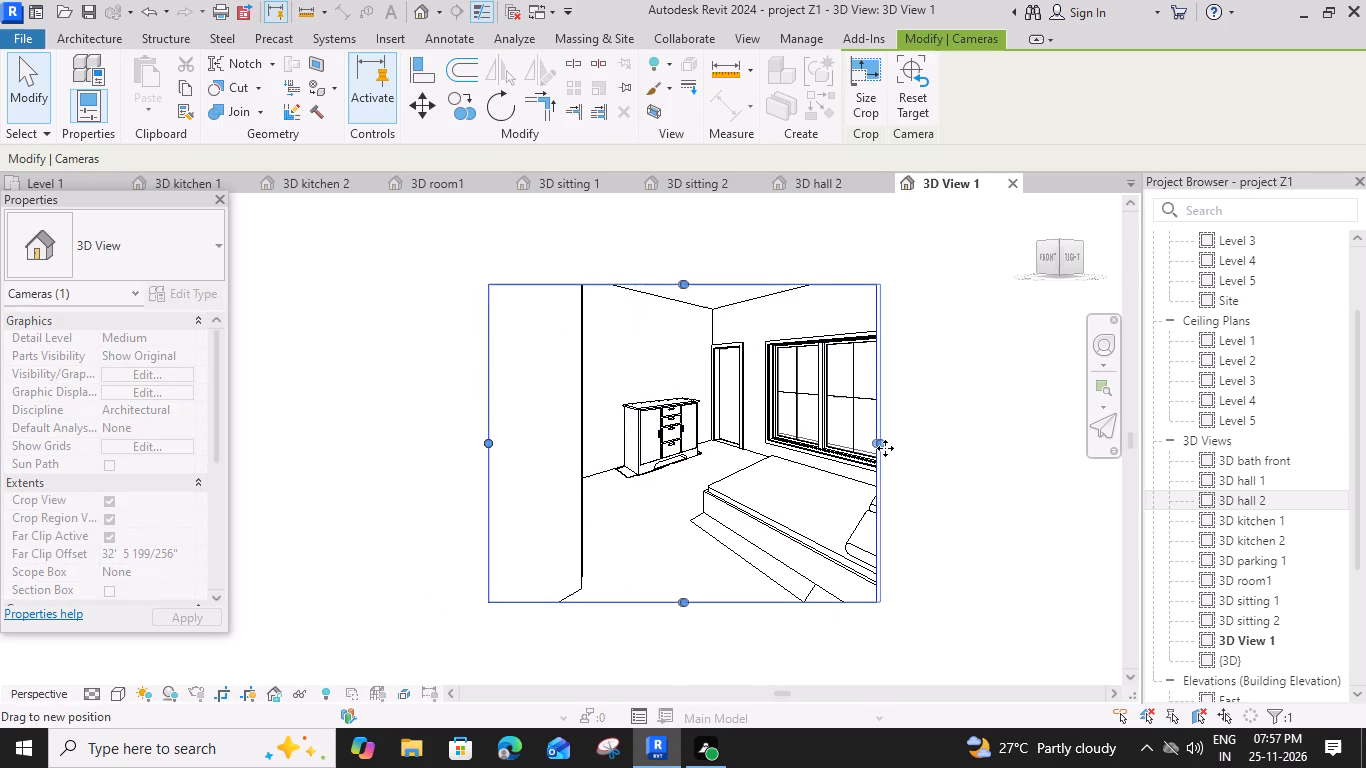
{"action": "middle_click_drag", "start_coordinate": [763, 465], "coordinate": [685, 453]}
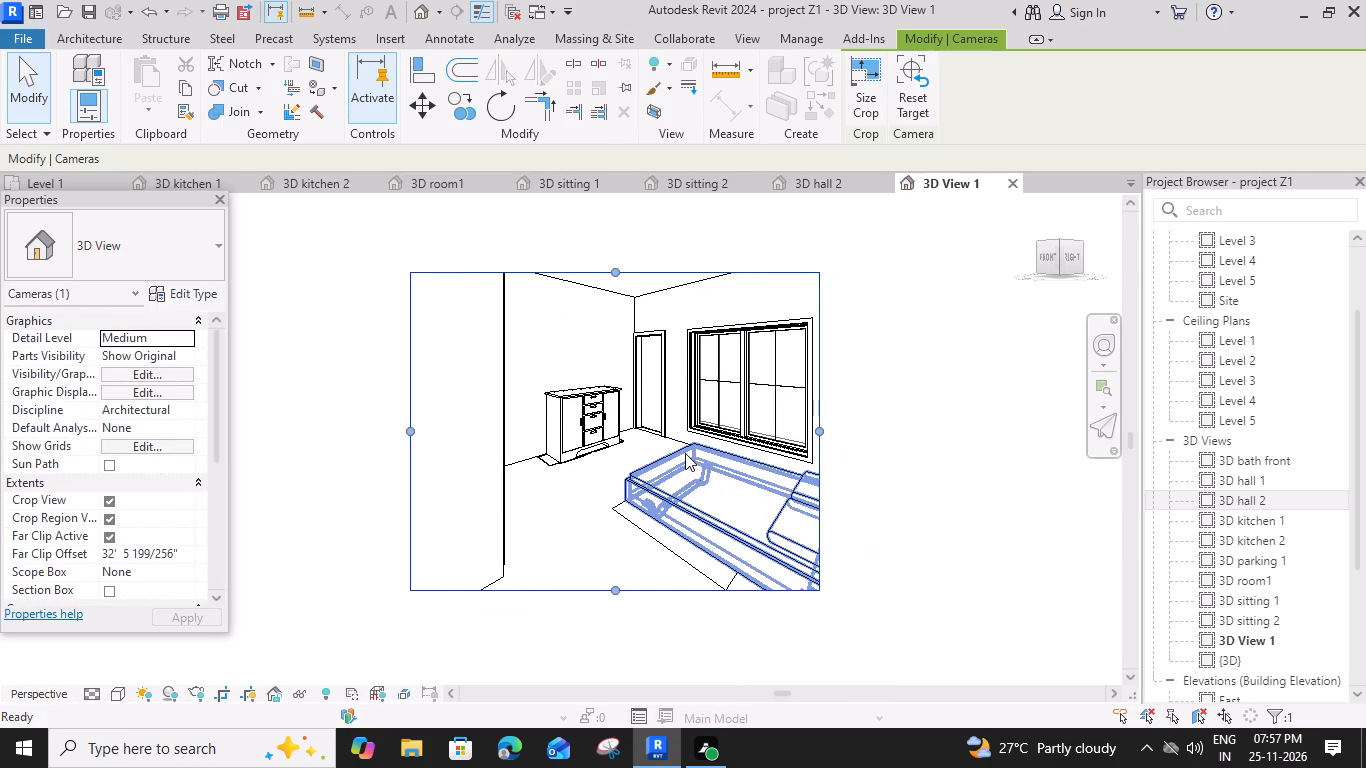
{"action": "left_click_drag", "start_coordinate": [821, 432], "coordinate": [827, 432]}
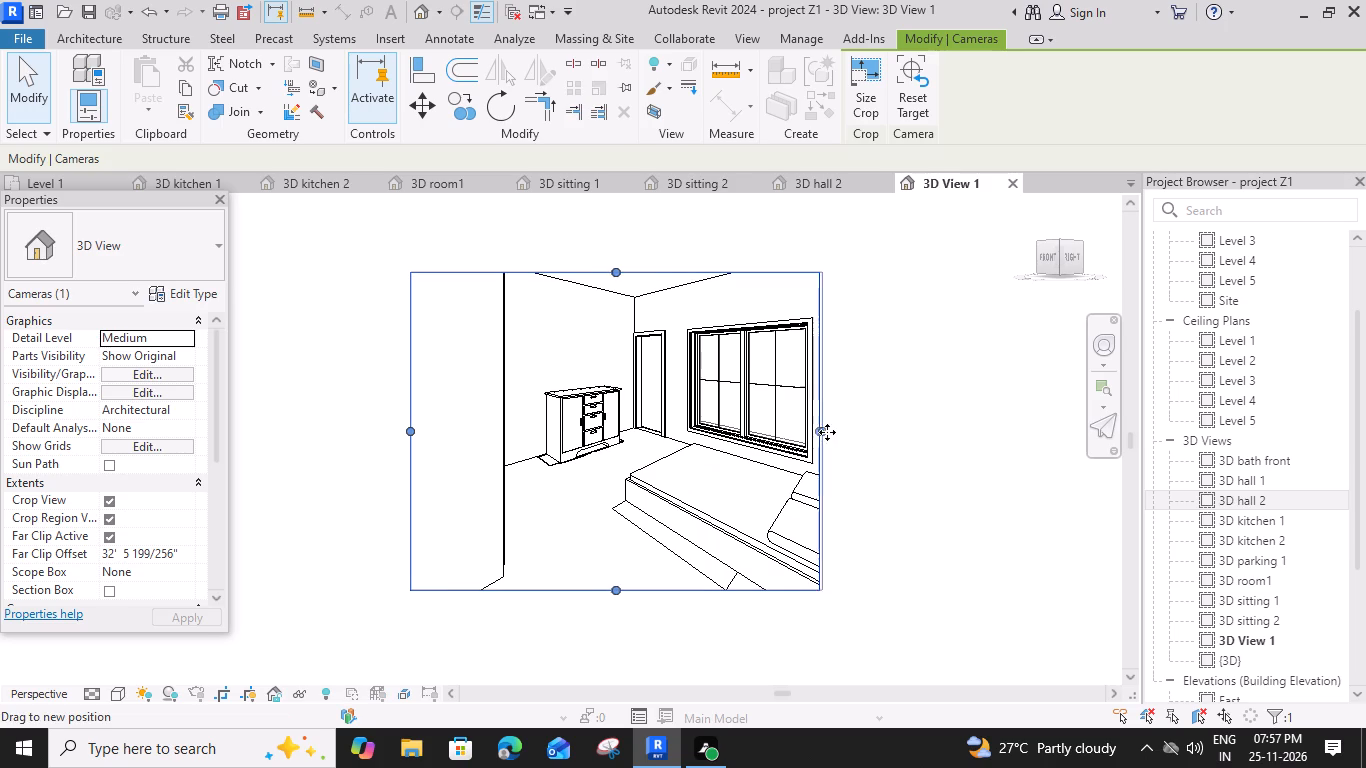
{"action": "left_click_drag", "start_coordinate": [827, 432], "coordinate": [856, 433]}
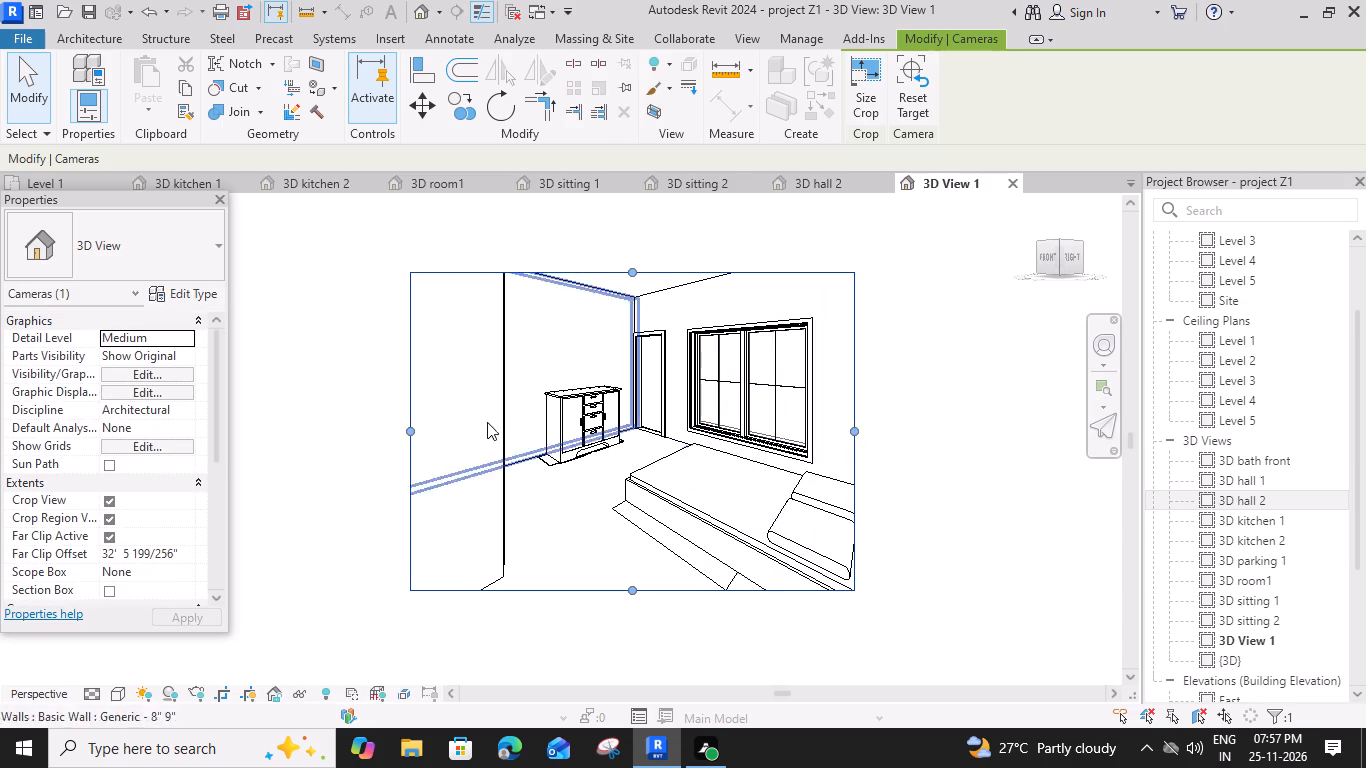
{"action": "left_click_drag", "start_coordinate": [628, 593], "coordinate": [629, 631]}
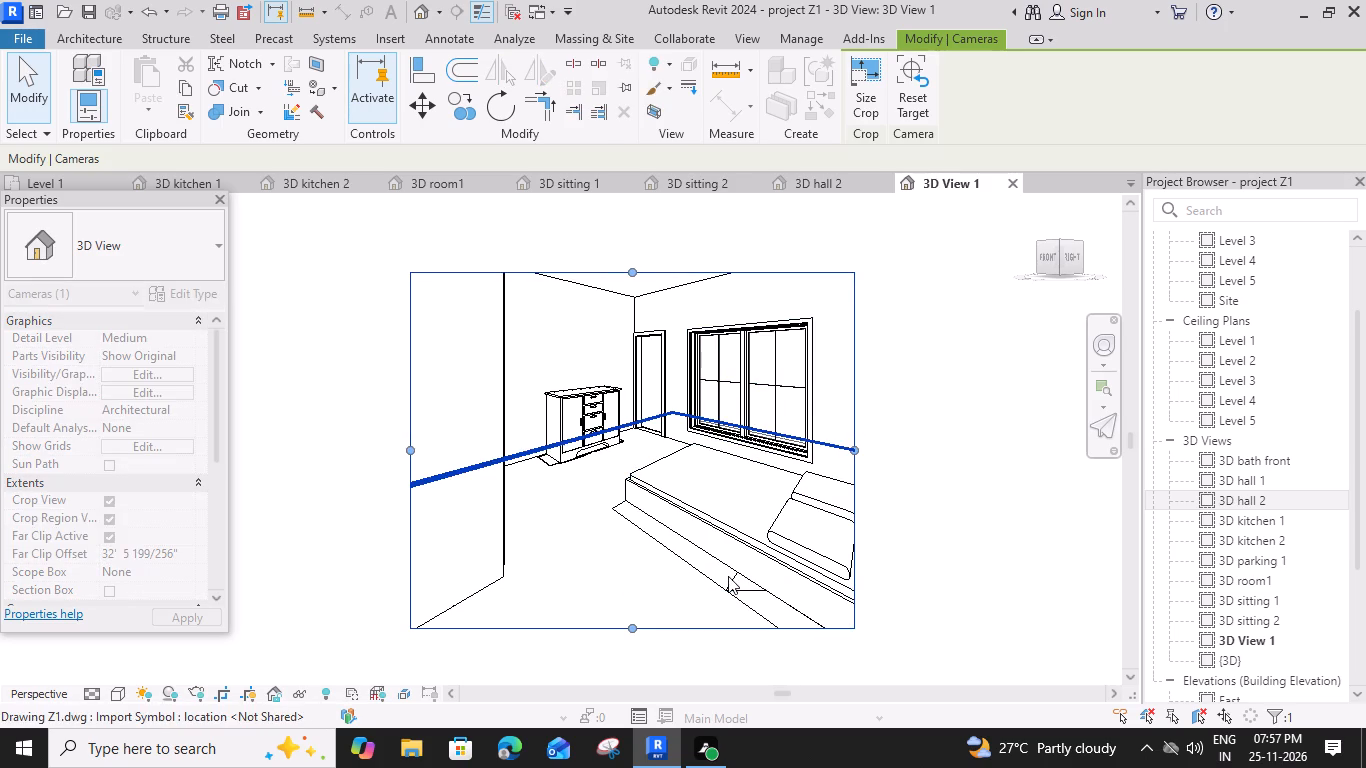
{"action": "middle_click_drag", "start_coordinate": [668, 560], "coordinate": [679, 526]}
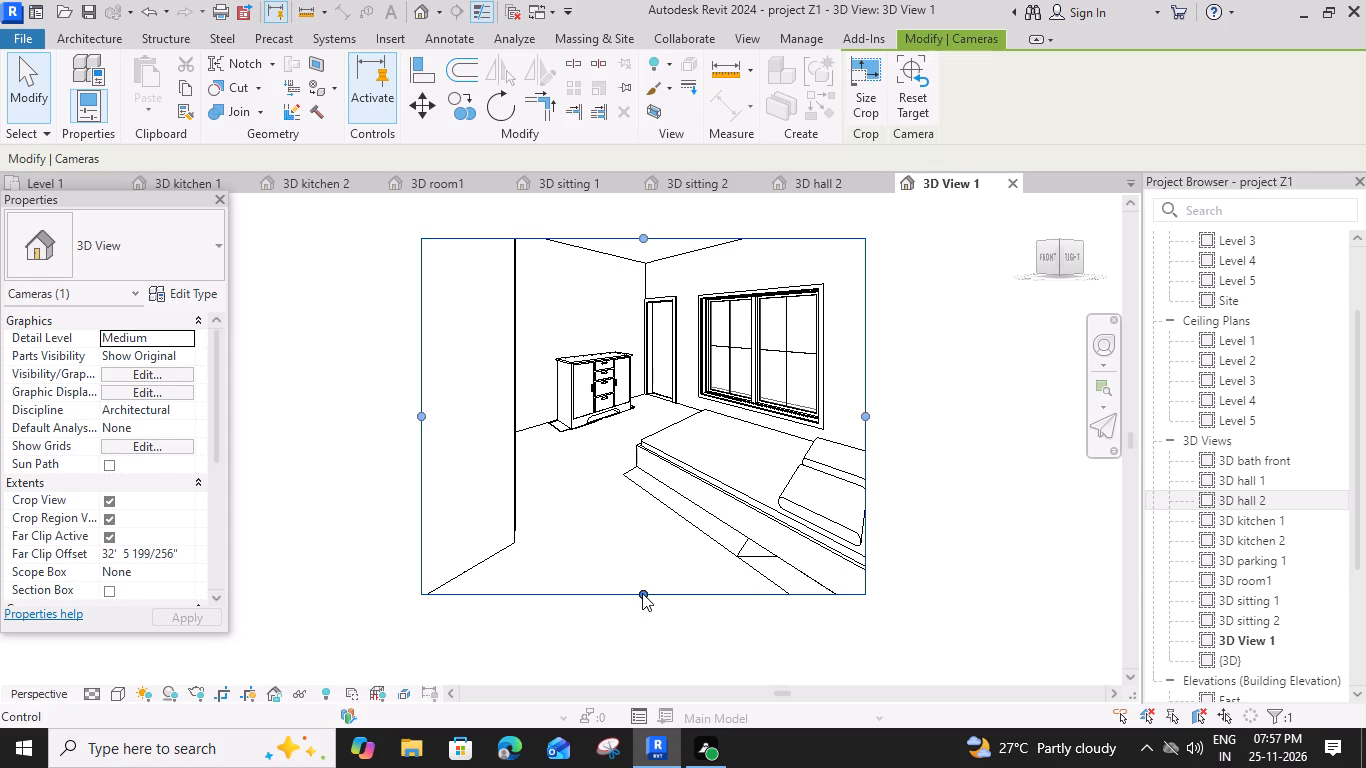
{"action": "left_click_drag", "start_coordinate": [642, 593], "coordinate": [647, 611]}
{"action": "left_click_drag", "start_coordinate": [864, 426], "coordinate": [889, 432]}
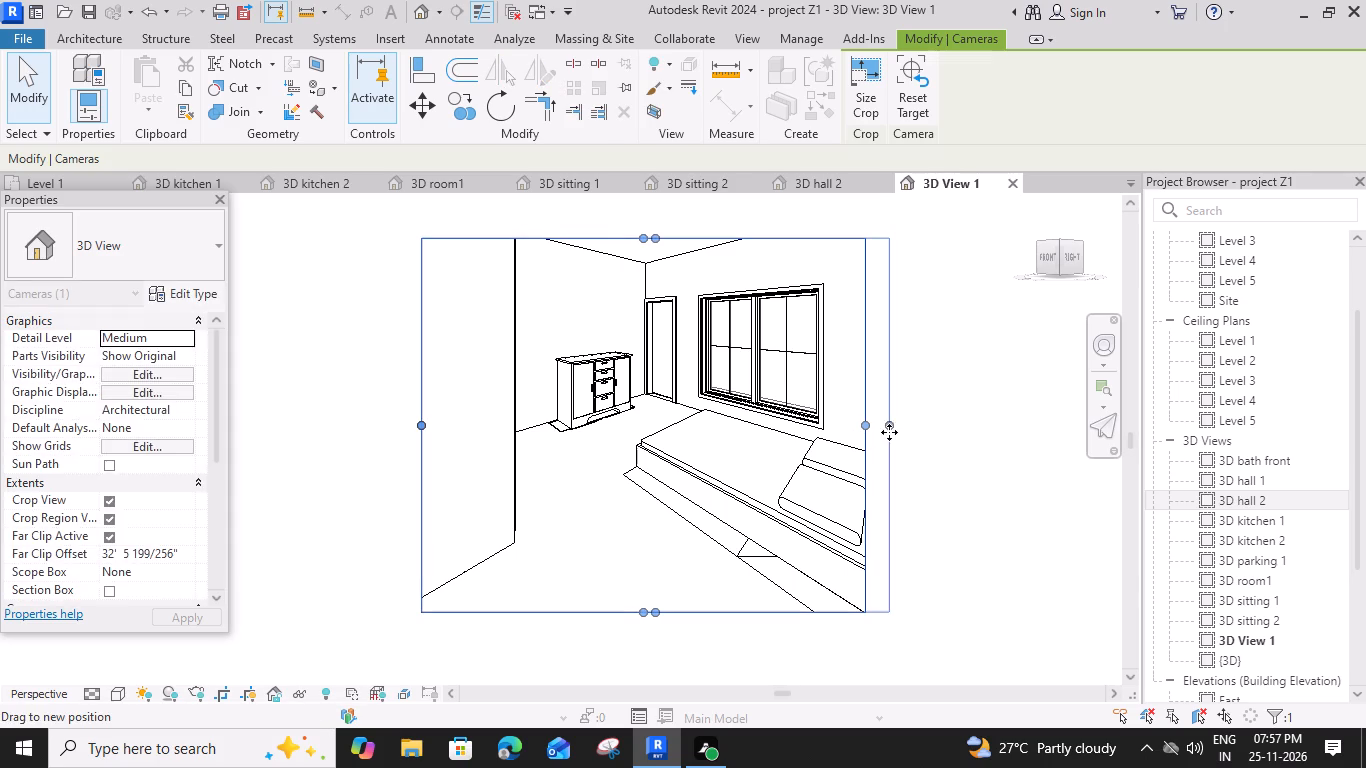
{"action": "left_click_drag", "start_coordinate": [889, 432], "coordinate": [892, 434]}
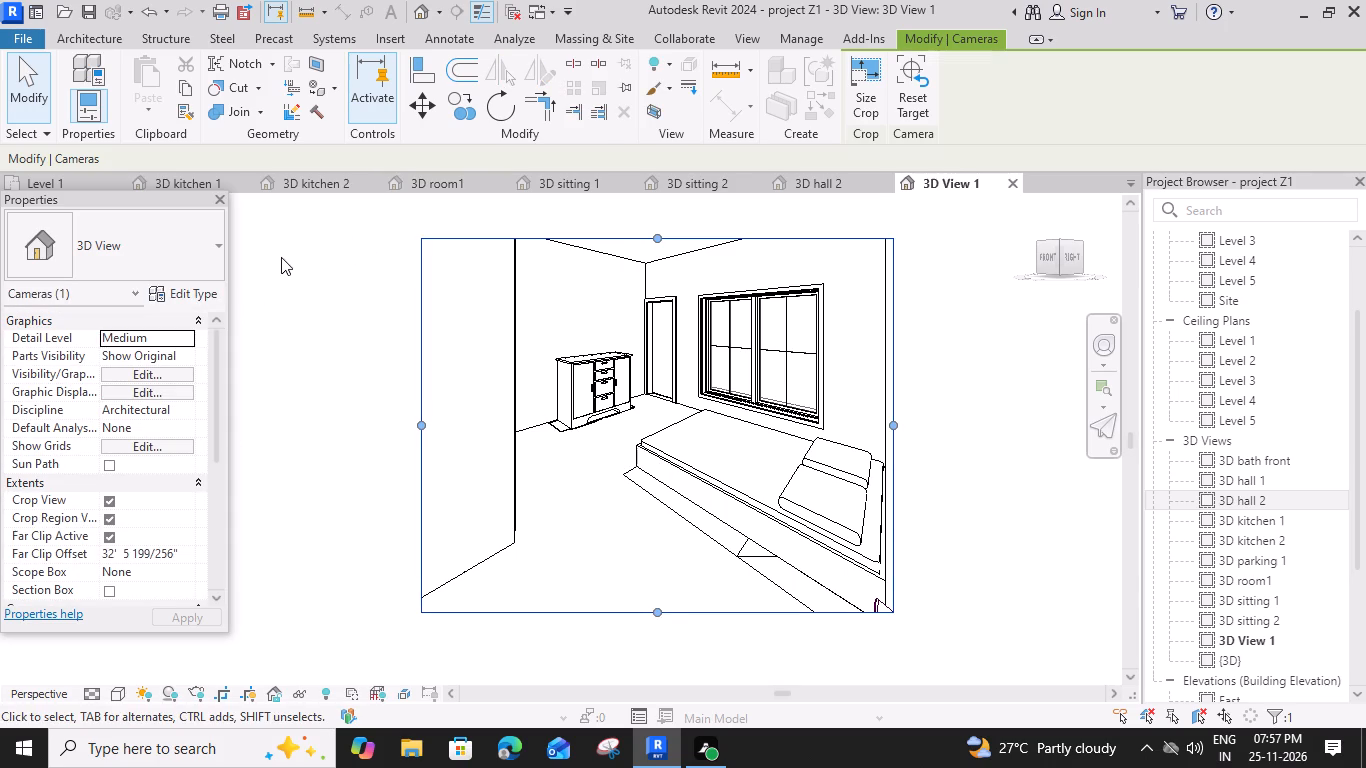
Set the Bedroom camera view's visual style to Realistic and deselect its crop region.
{"action": "left_click", "coordinate": [107, 698]}
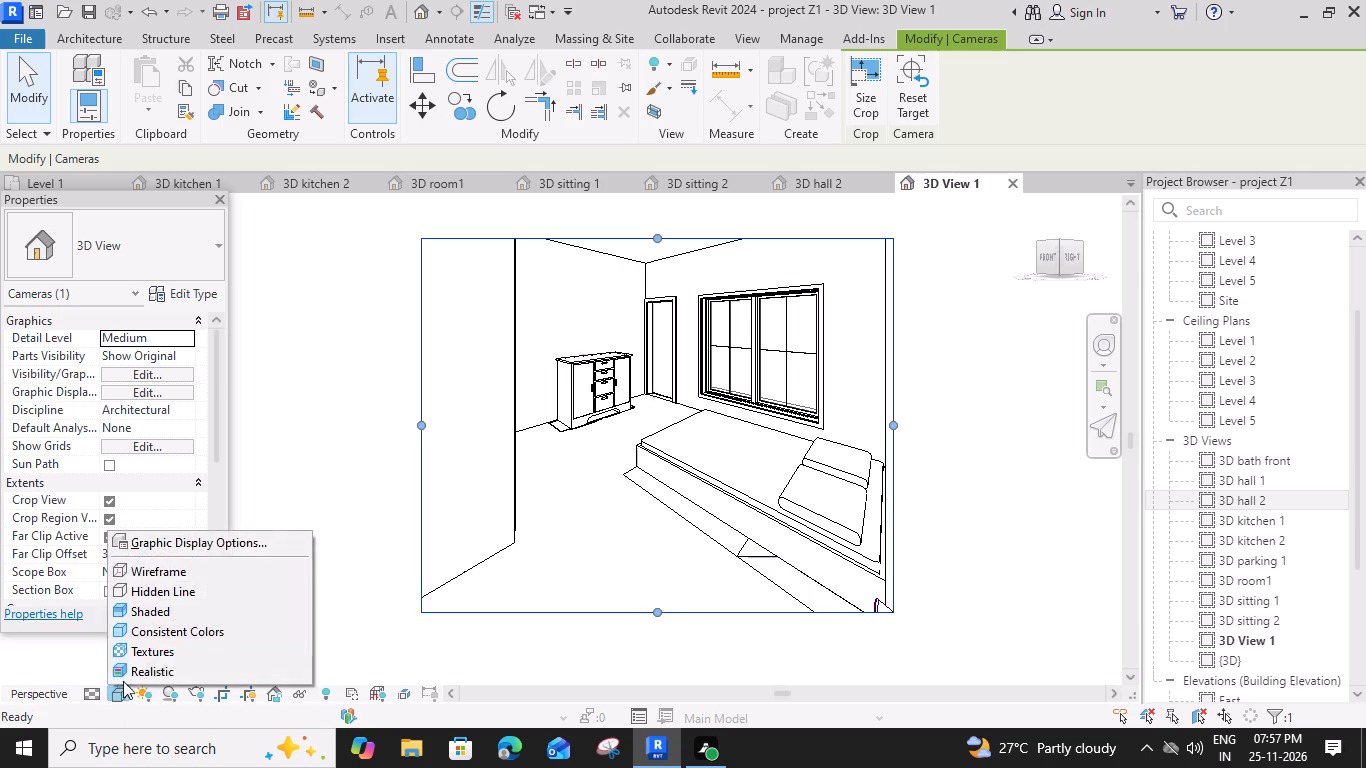
{"action": "left_click", "coordinate": [139, 666]}
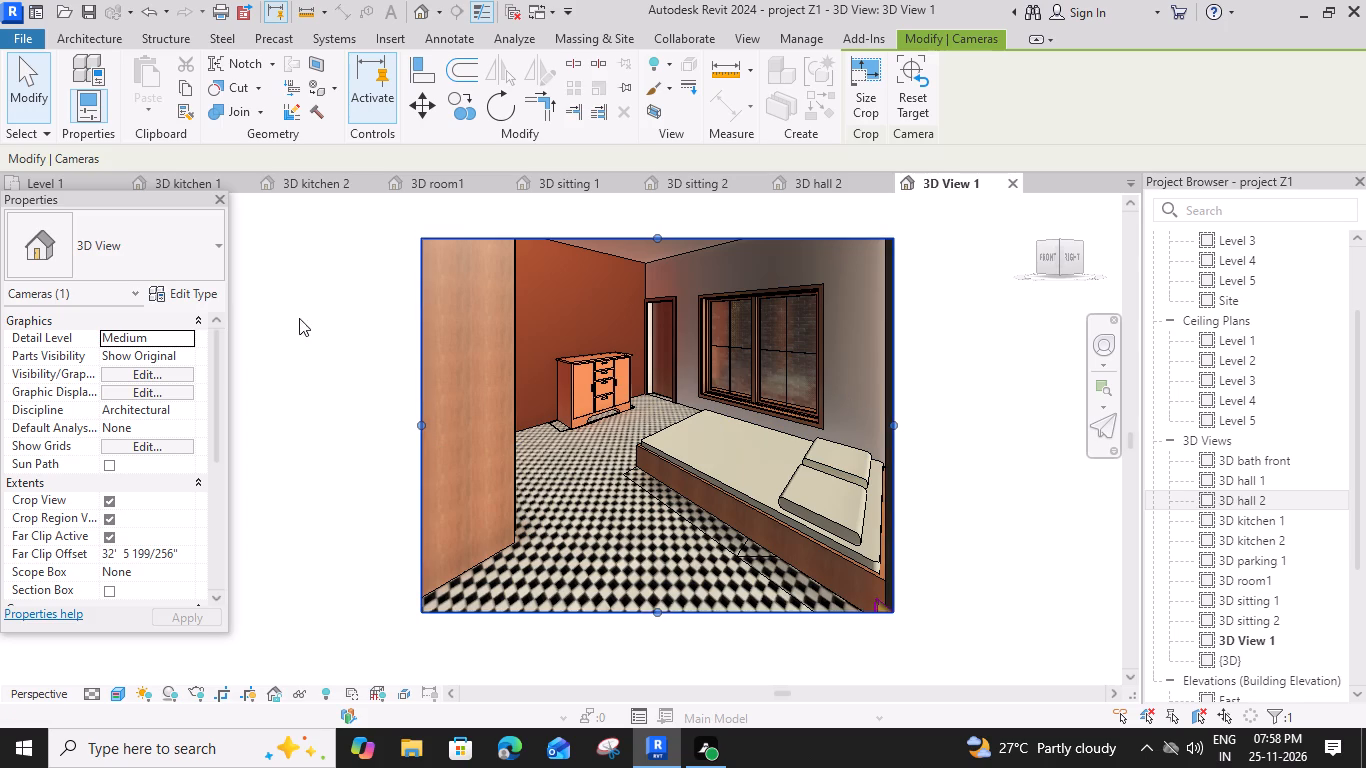
{"action": "middle_click_drag", "start_coordinate": [597, 432], "coordinate": [618, 450]}
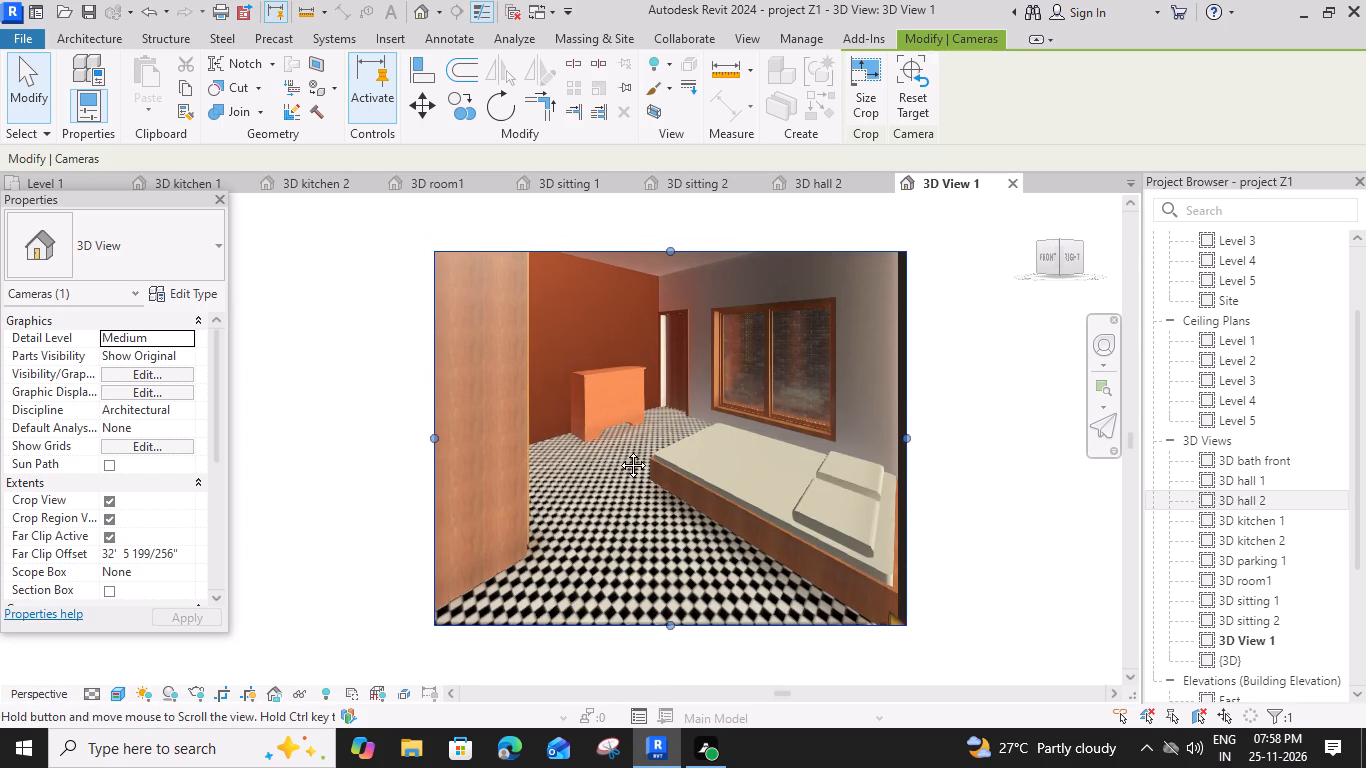
{"action": "left_click", "coordinate": [1019, 464]}
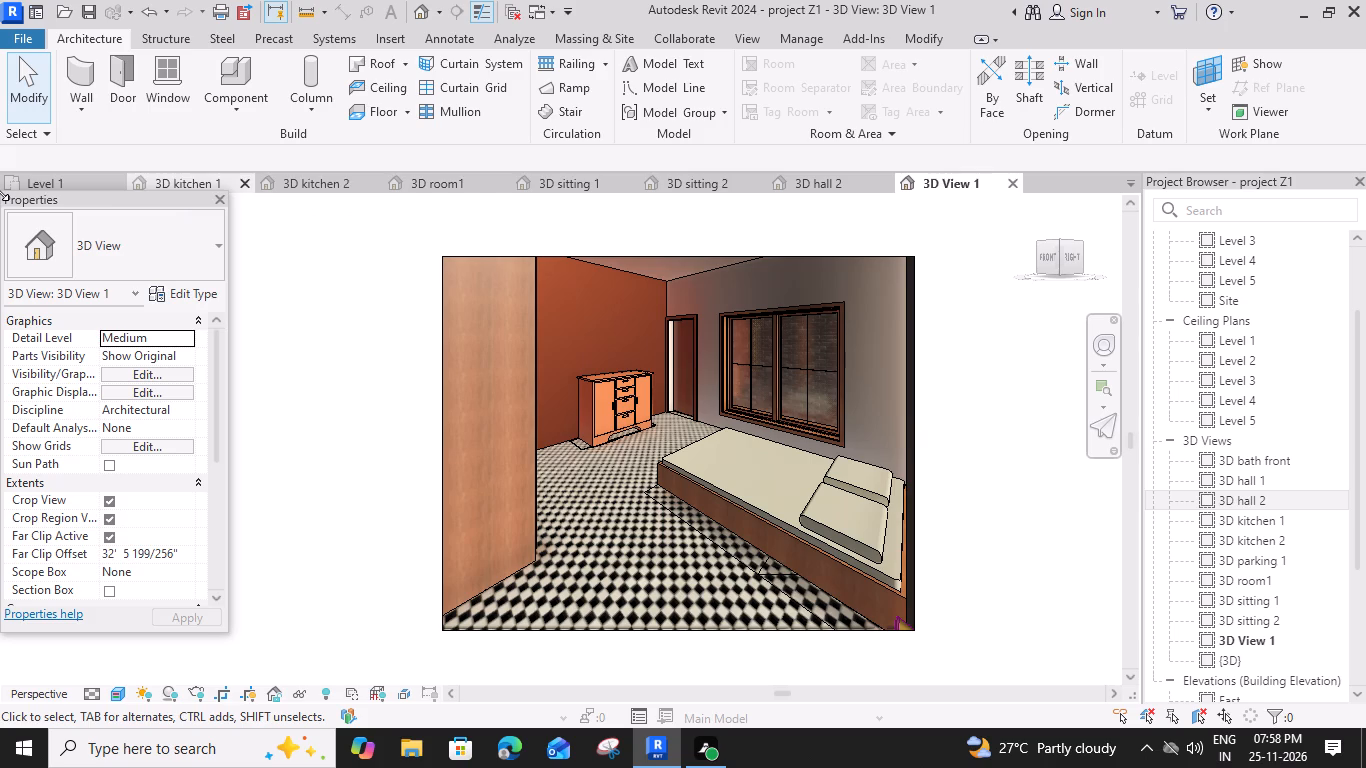
Place a 42" Furniture_TV_Plasma in the Bedroom on the Level 1 plan, rotated to sit against the outer wall behind the sideboard.
{"action": "left_click", "coordinate": [42, 178]}
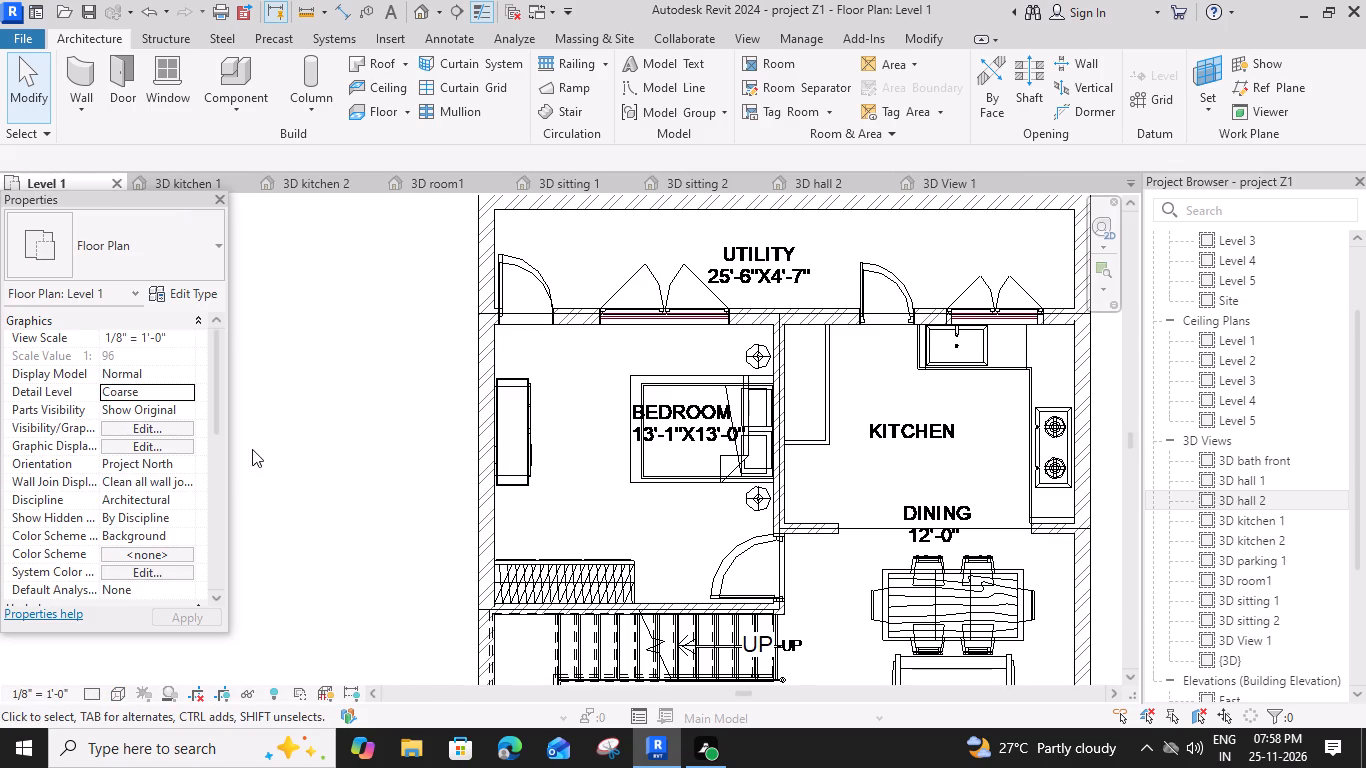
{"action": "left_click", "coordinate": [256, 119]}
{"action": "left_click", "coordinate": [259, 140]}
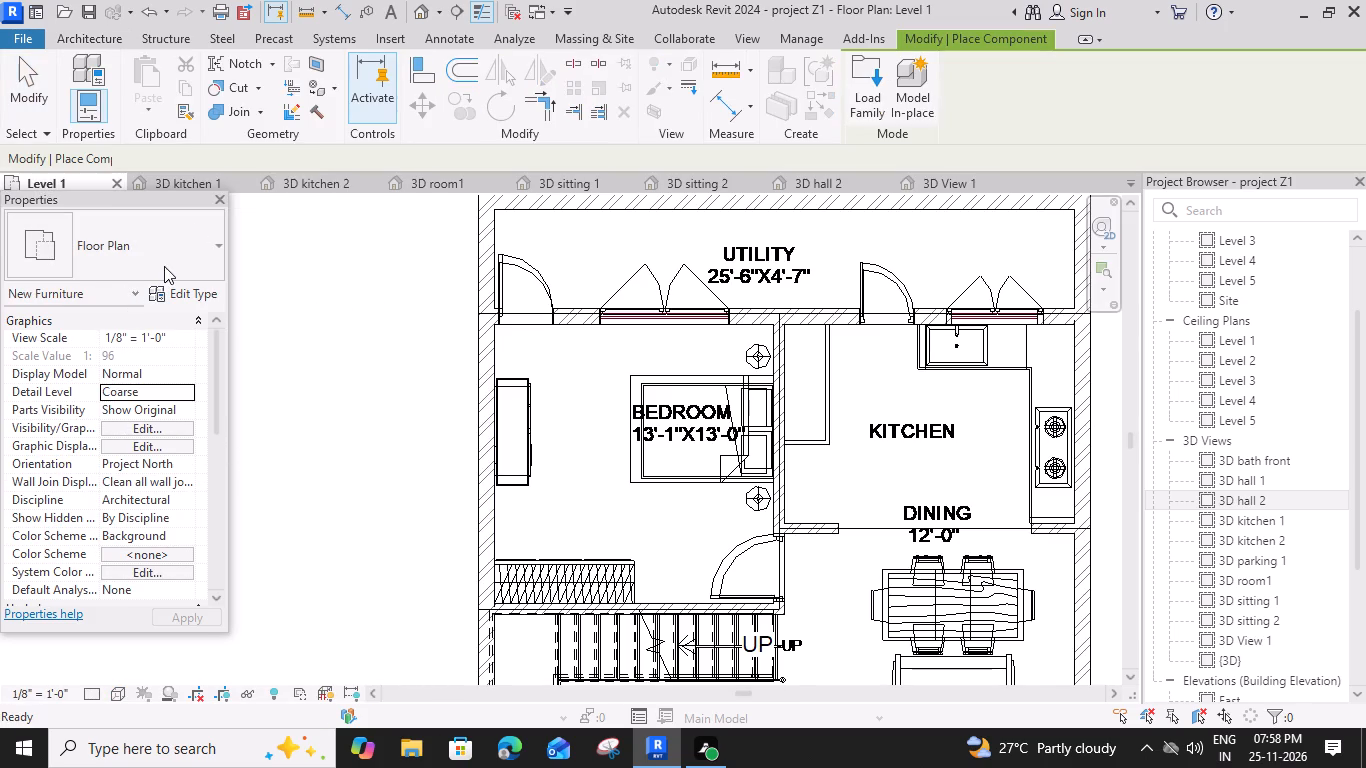
{"action": "left_click", "coordinate": [205, 257]}
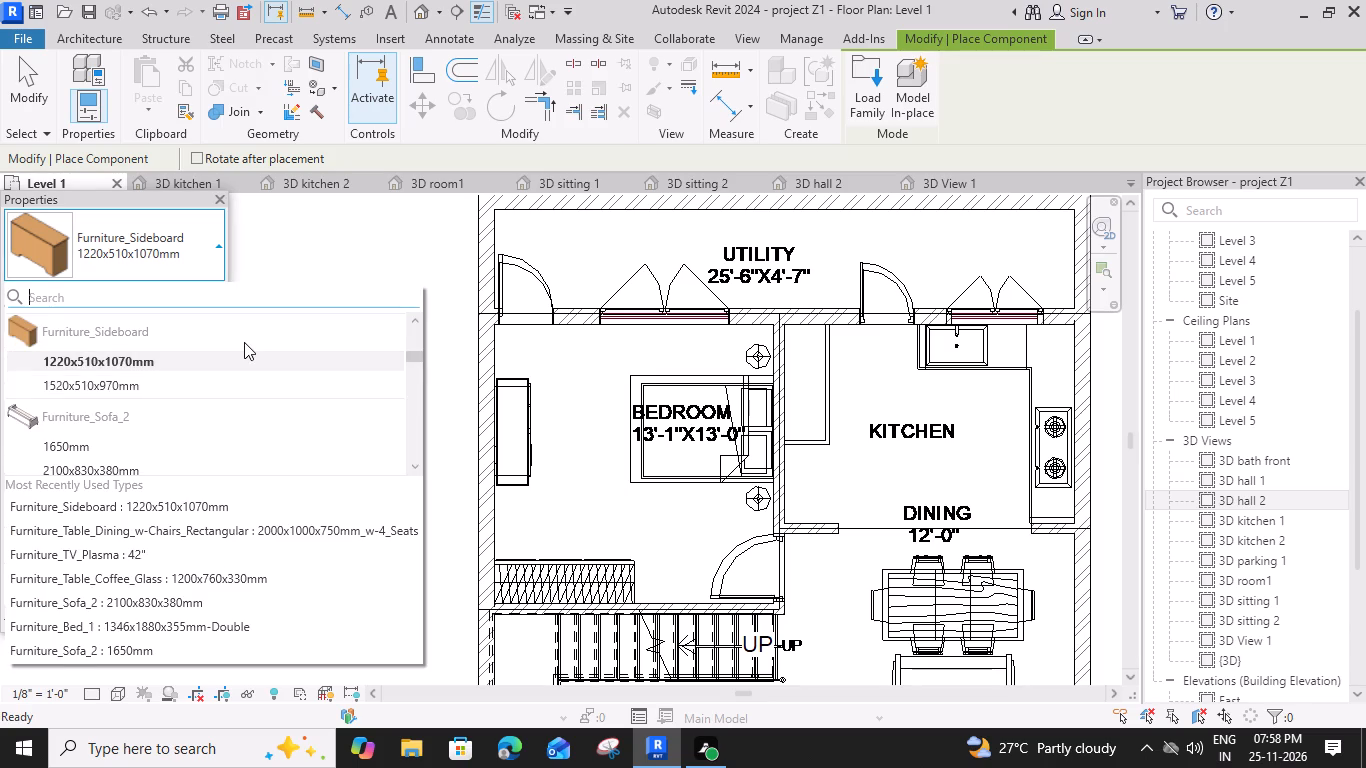
{"action": "scroll", "coordinate": [244, 342], "scroll_direction": "up", "scroll_amount": 4}
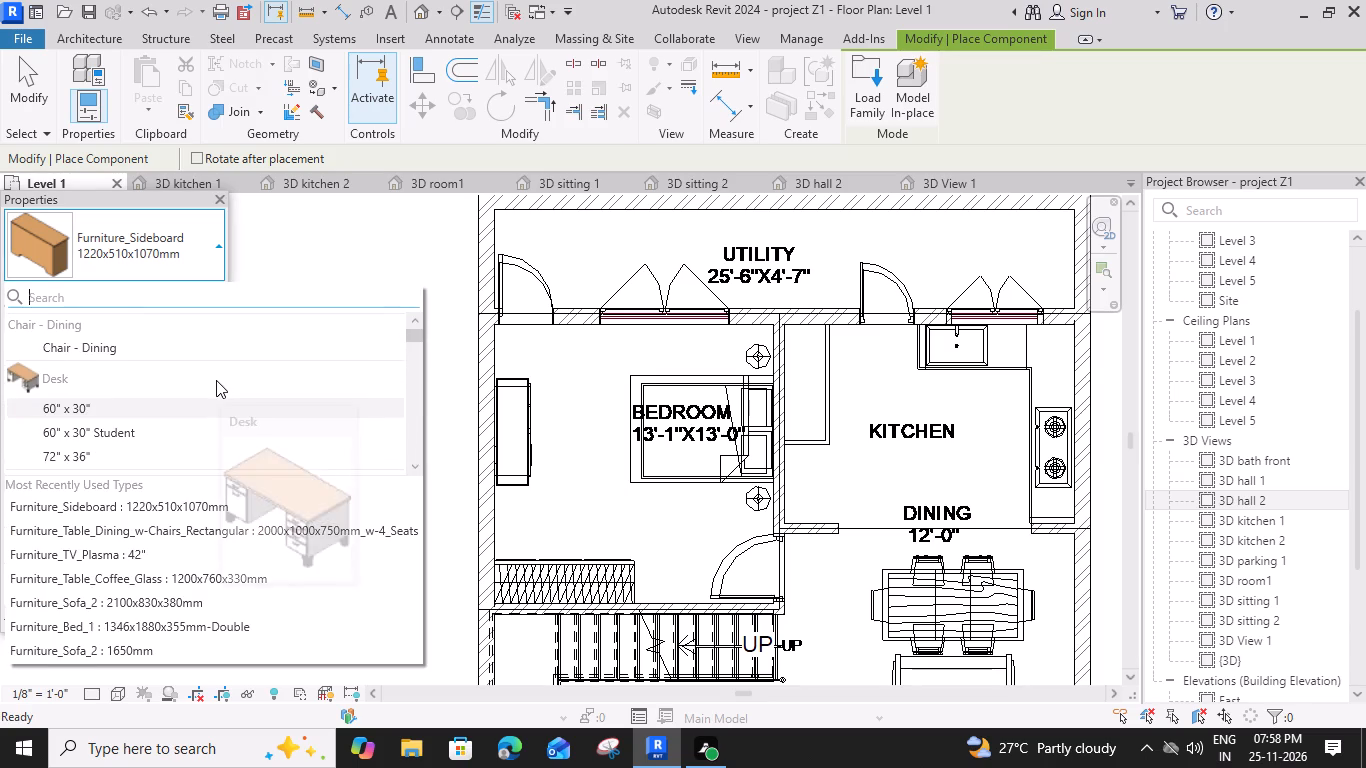
{"action": "scroll", "coordinate": [216, 380], "scroll_direction": "up", "scroll_amount": 3}
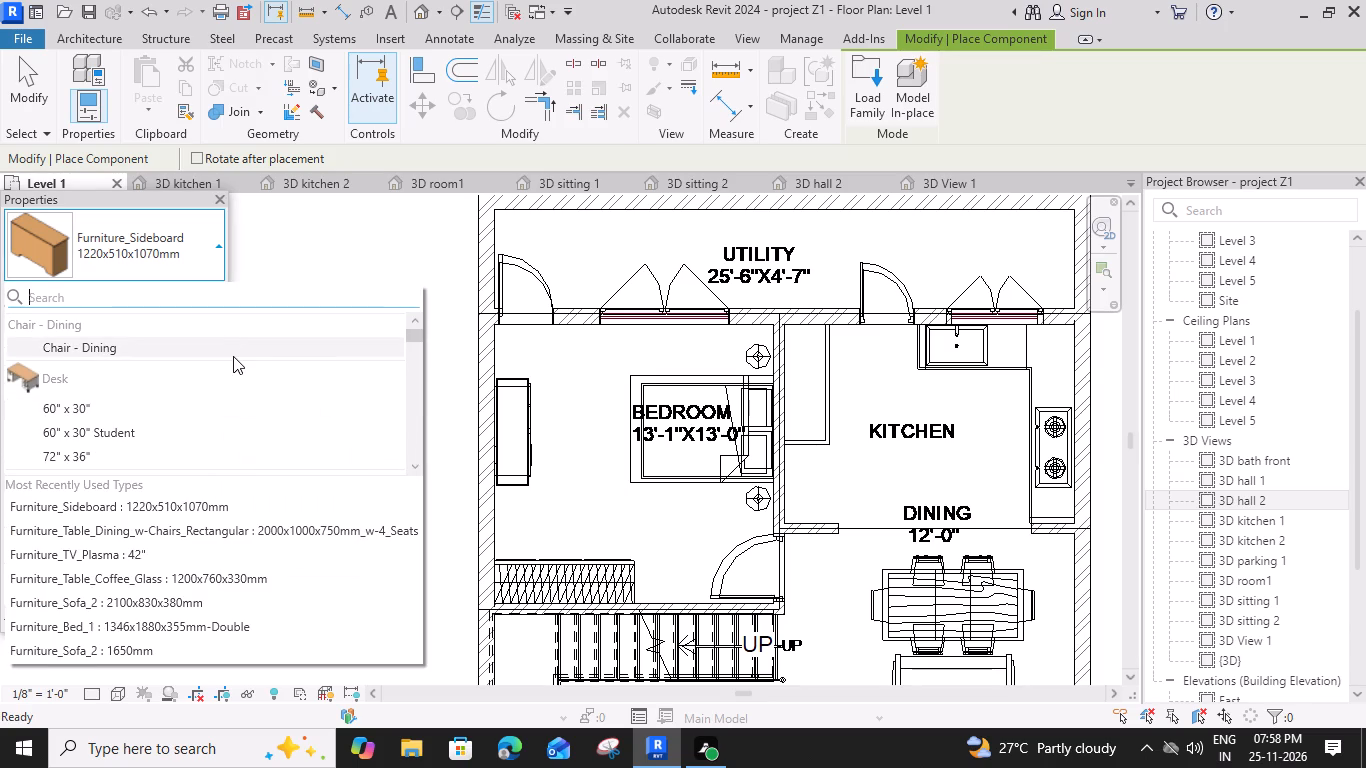
{"action": "scroll", "coordinate": [232, 356], "scroll_direction": "down", "scroll_amount": 3}
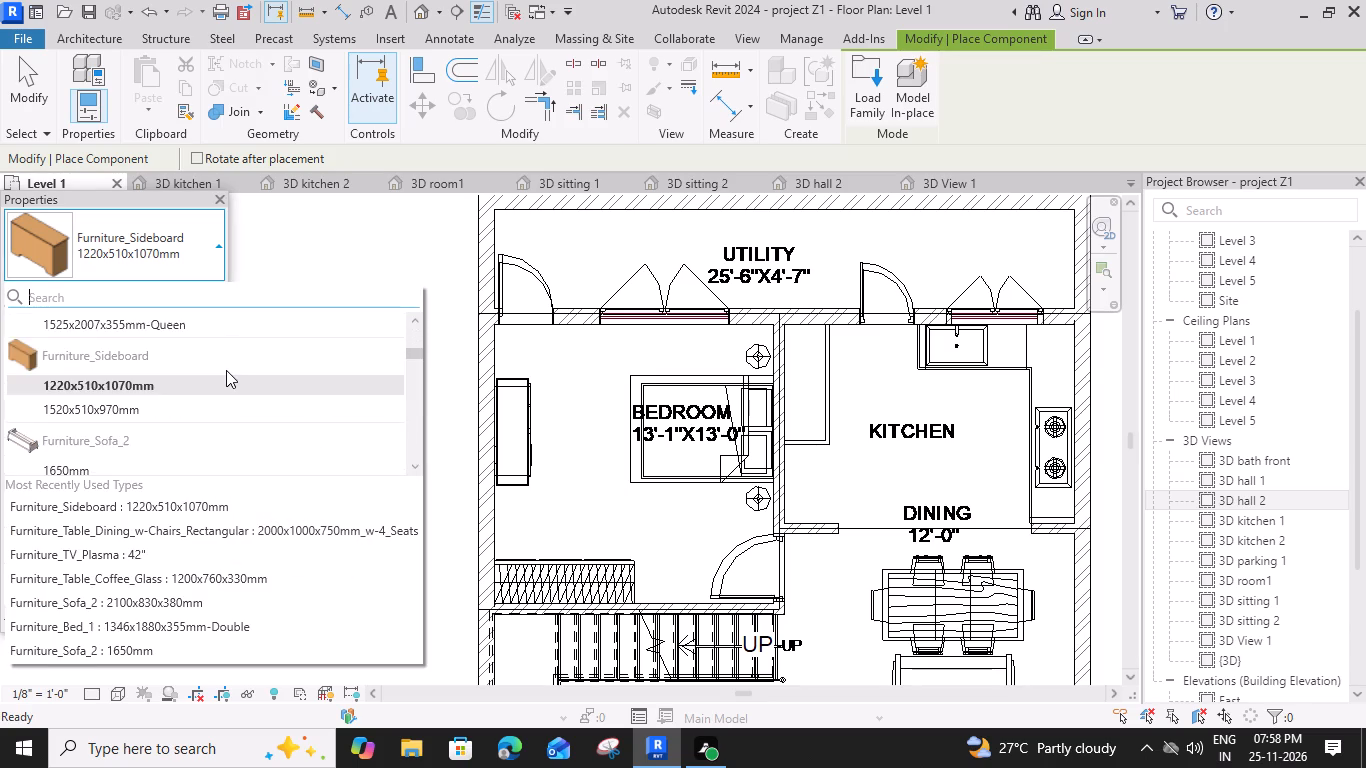
{"action": "scroll", "coordinate": [226, 370], "scroll_direction": "down", "scroll_amount": 5}
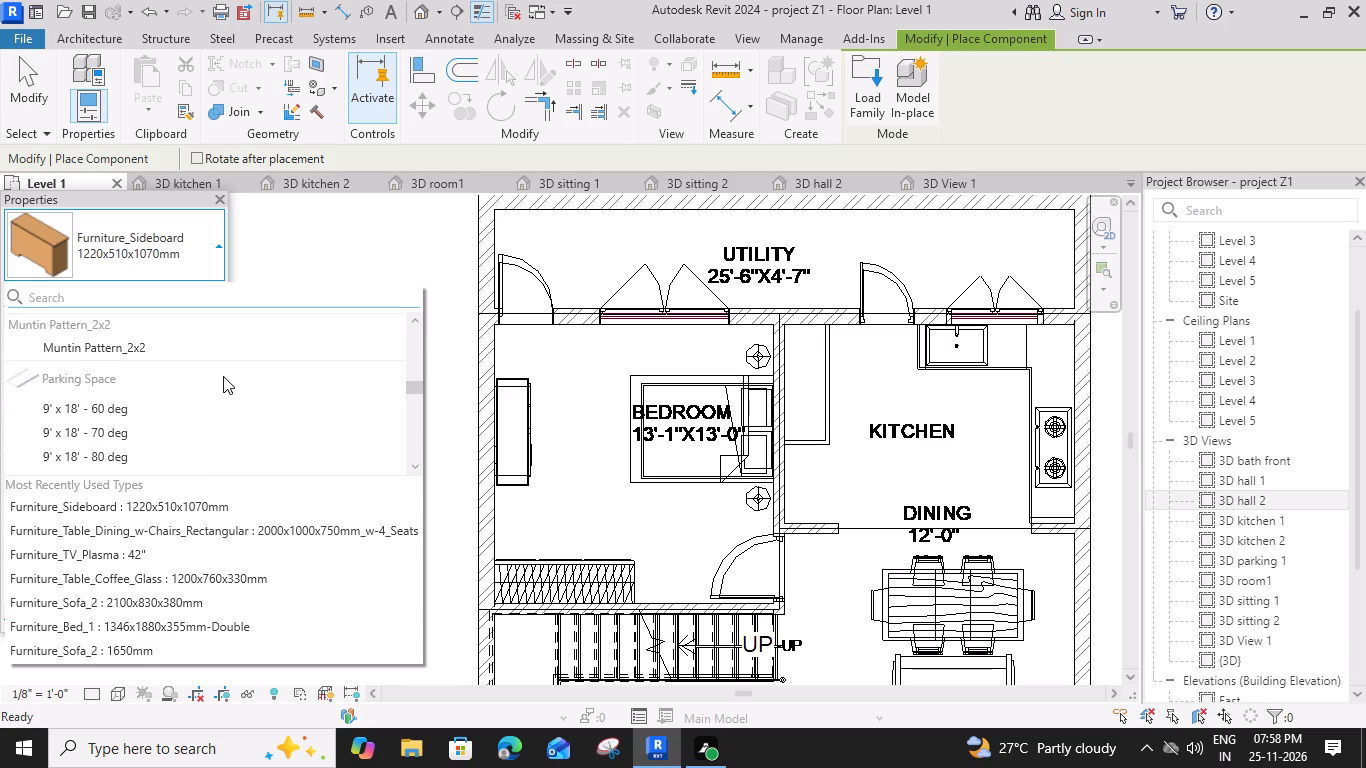
{"action": "scroll", "coordinate": [222, 369], "scroll_direction": "up", "scroll_amount": 2}
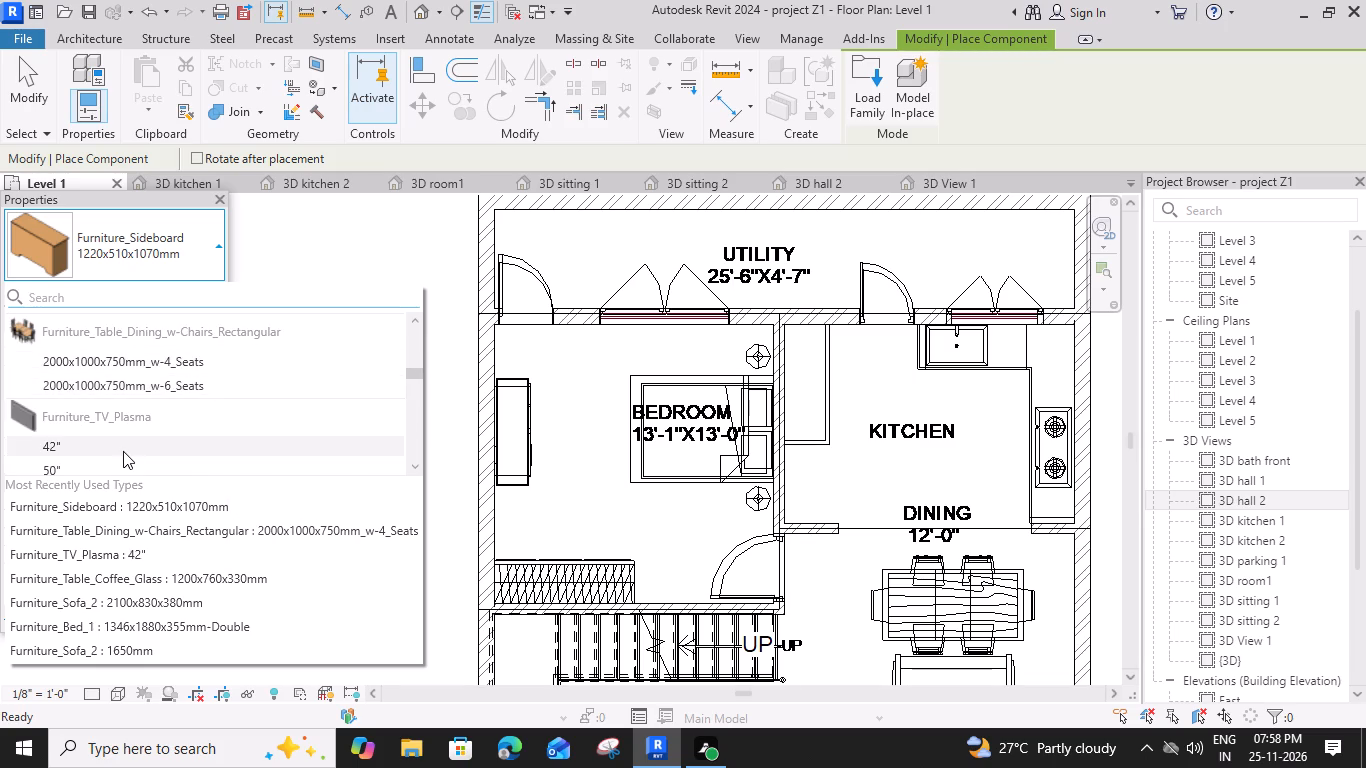
{"action": "left_click", "coordinate": [123, 451]}
{"action": "scroll", "coordinate": [493, 415], "scroll_direction": "up", "scroll_amount": 4}
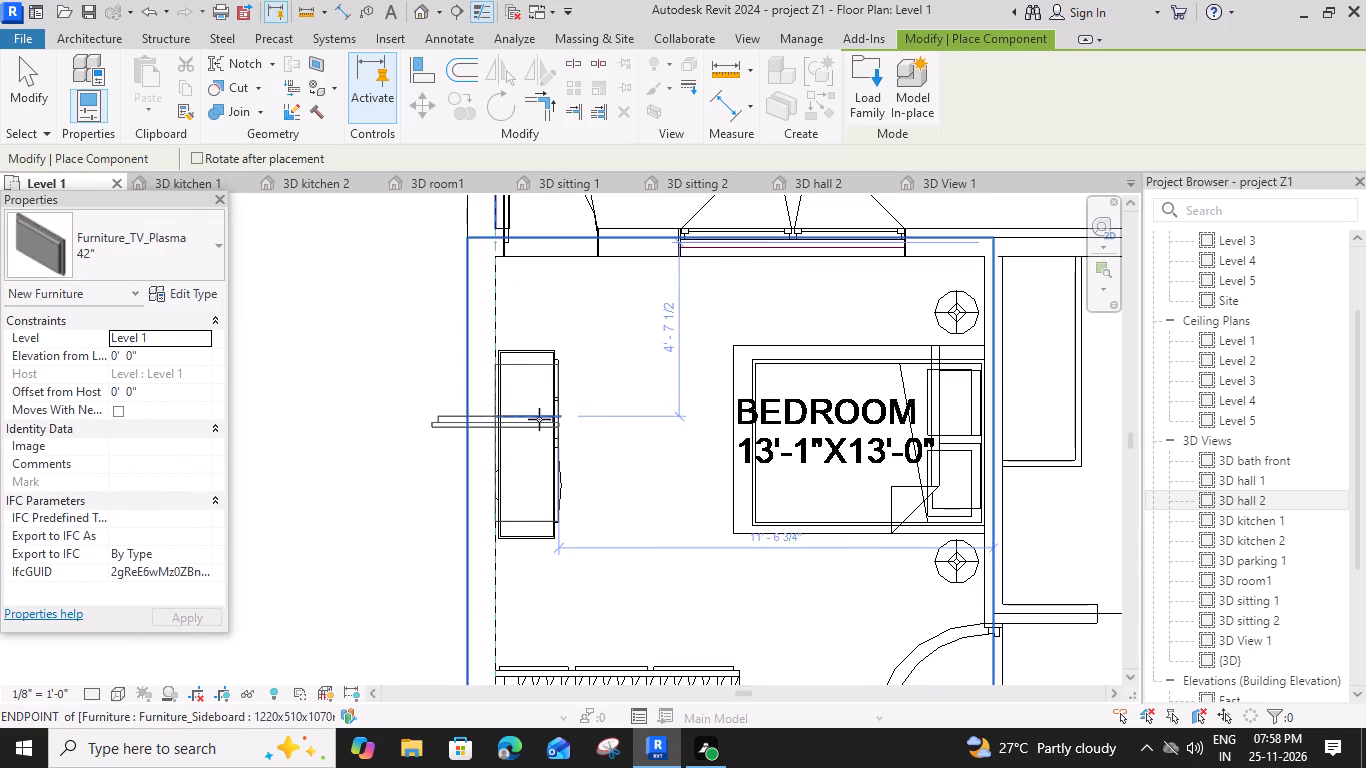
{"action": "key", "text": "space"}
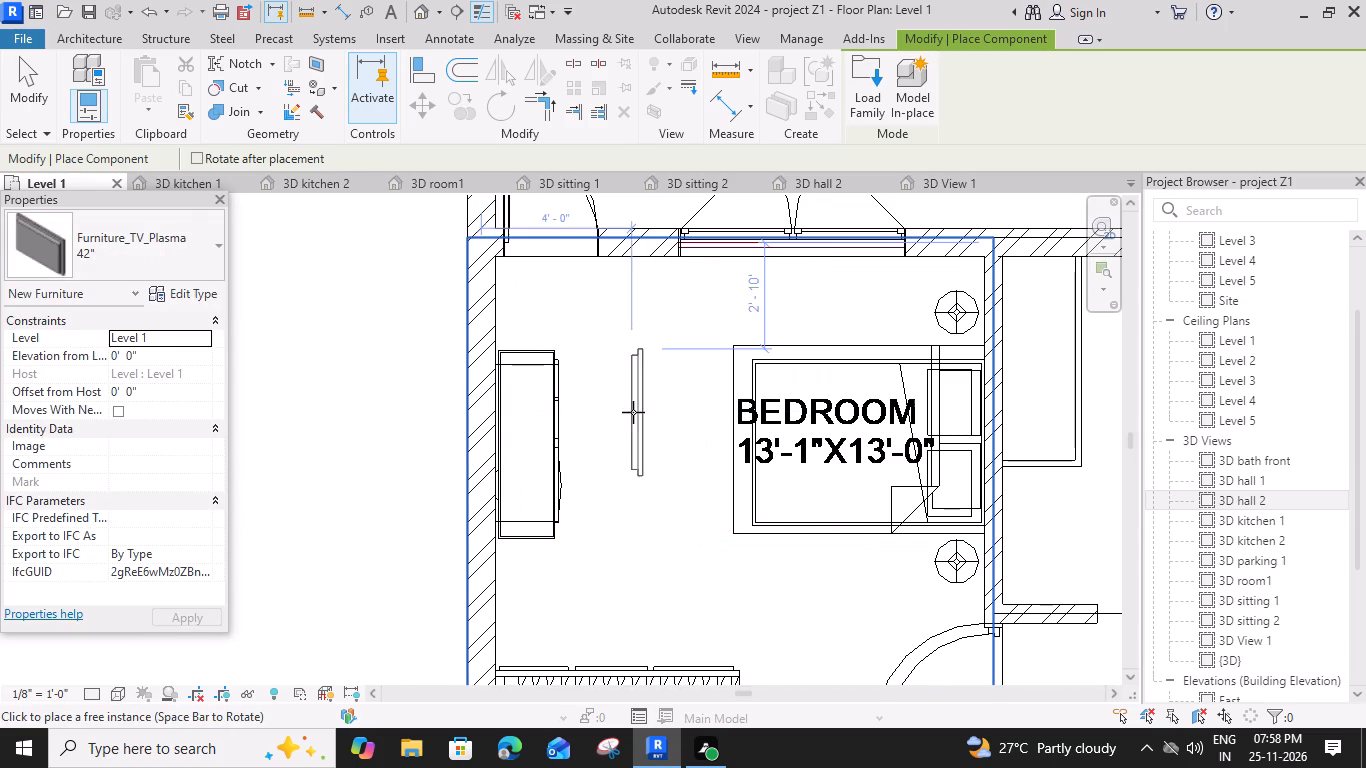
{"action": "scroll", "coordinate": [502, 432], "scroll_direction": "up", "scroll_amount": 3}
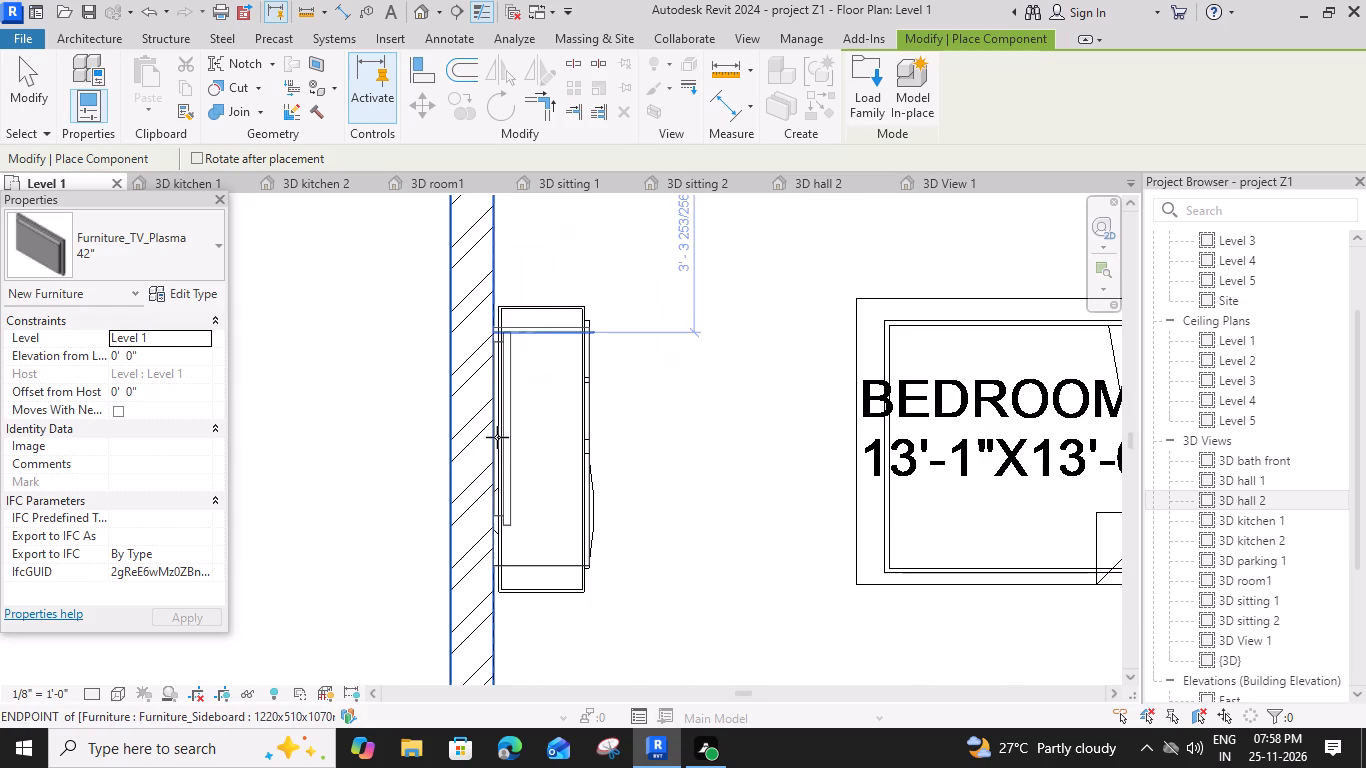
{"action": "left_click", "coordinate": [495, 437]}
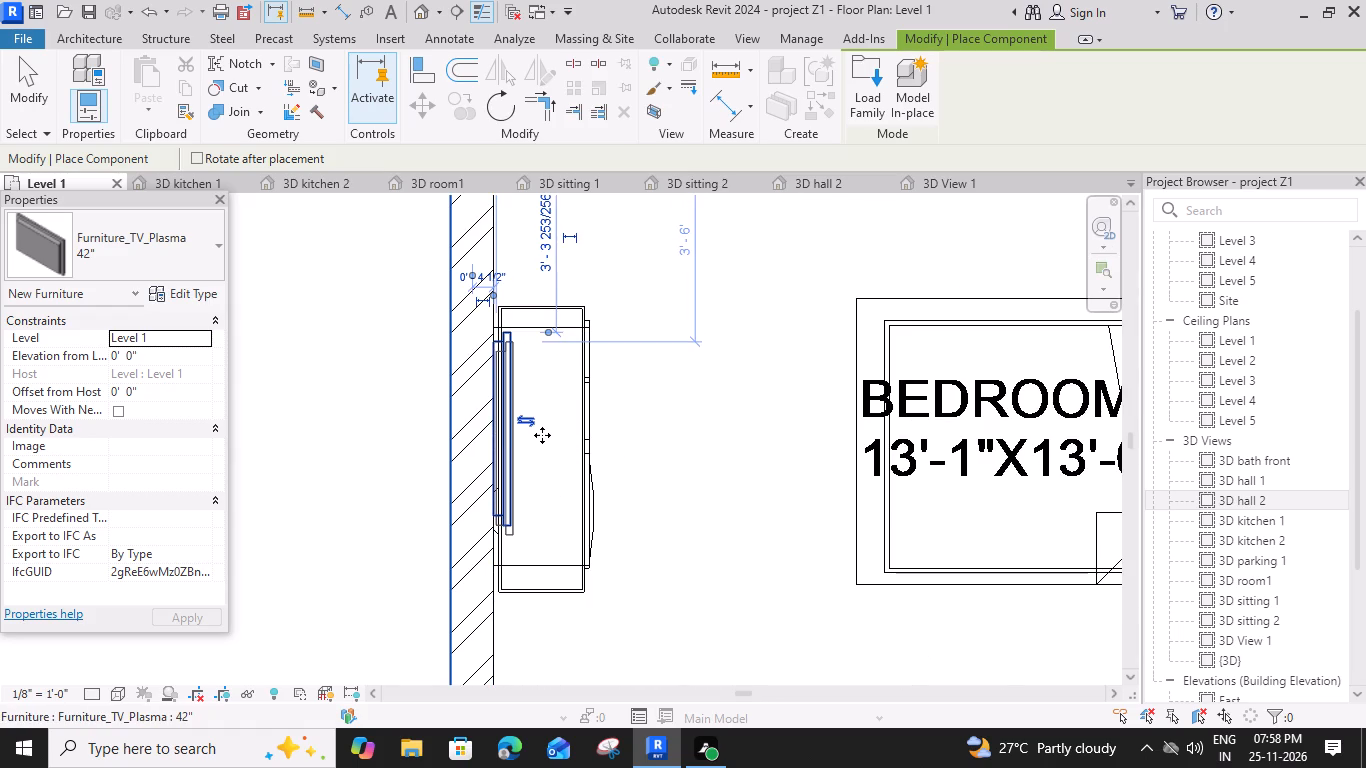
{"action": "key", "text": "Escape"}
{"action": "key", "text": "Escape"}
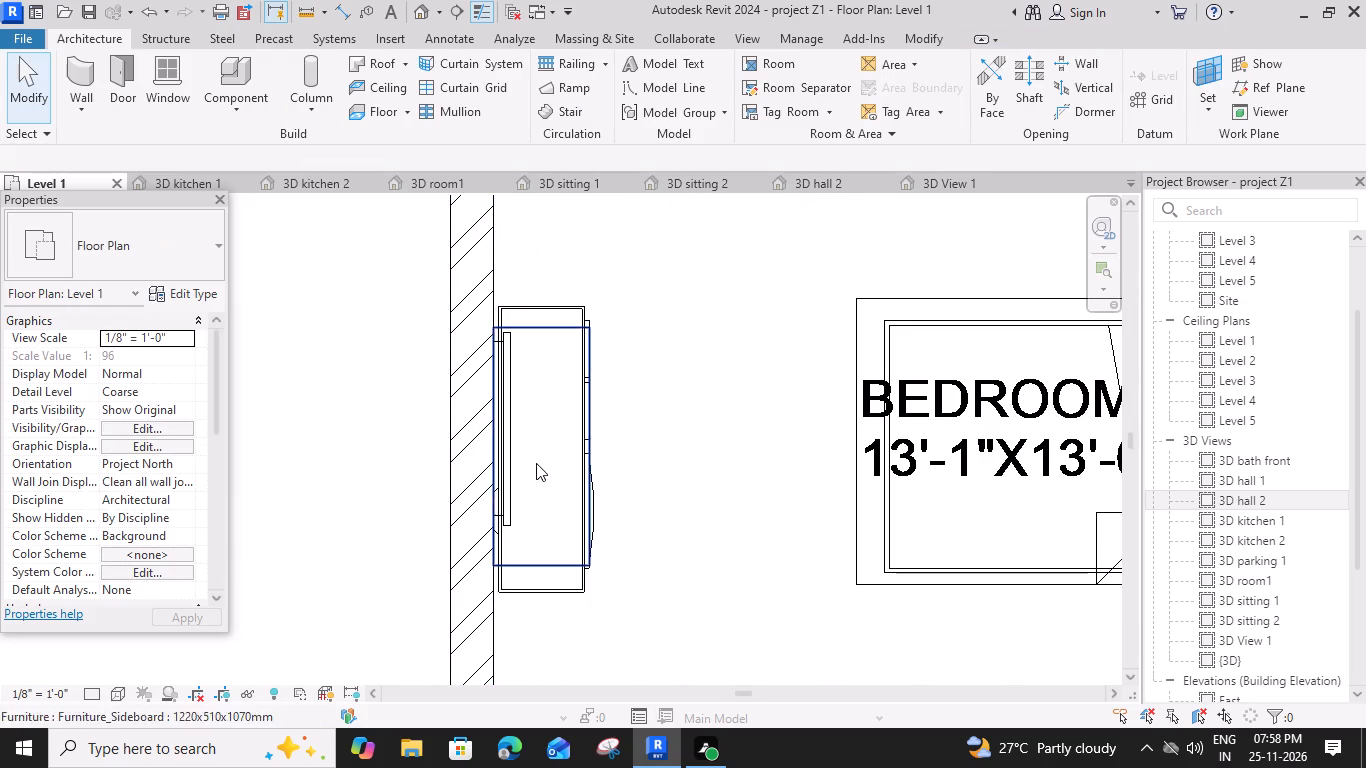
Set the Bedroom TV's elevation from Level 1 to 4' so it hangs above the sideboard.
{"action": "left_click", "coordinate": [510, 499]}
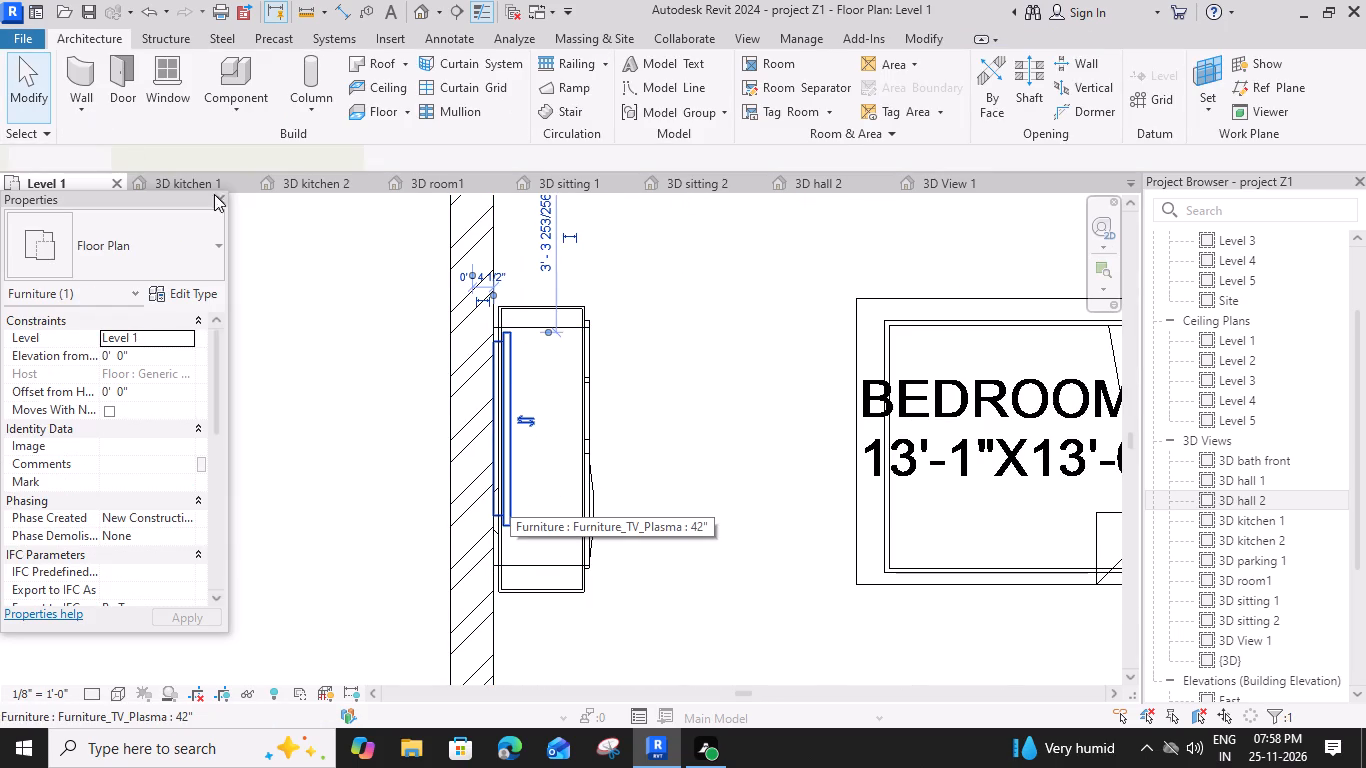
{"action": "left_click", "coordinate": [927, 184]}
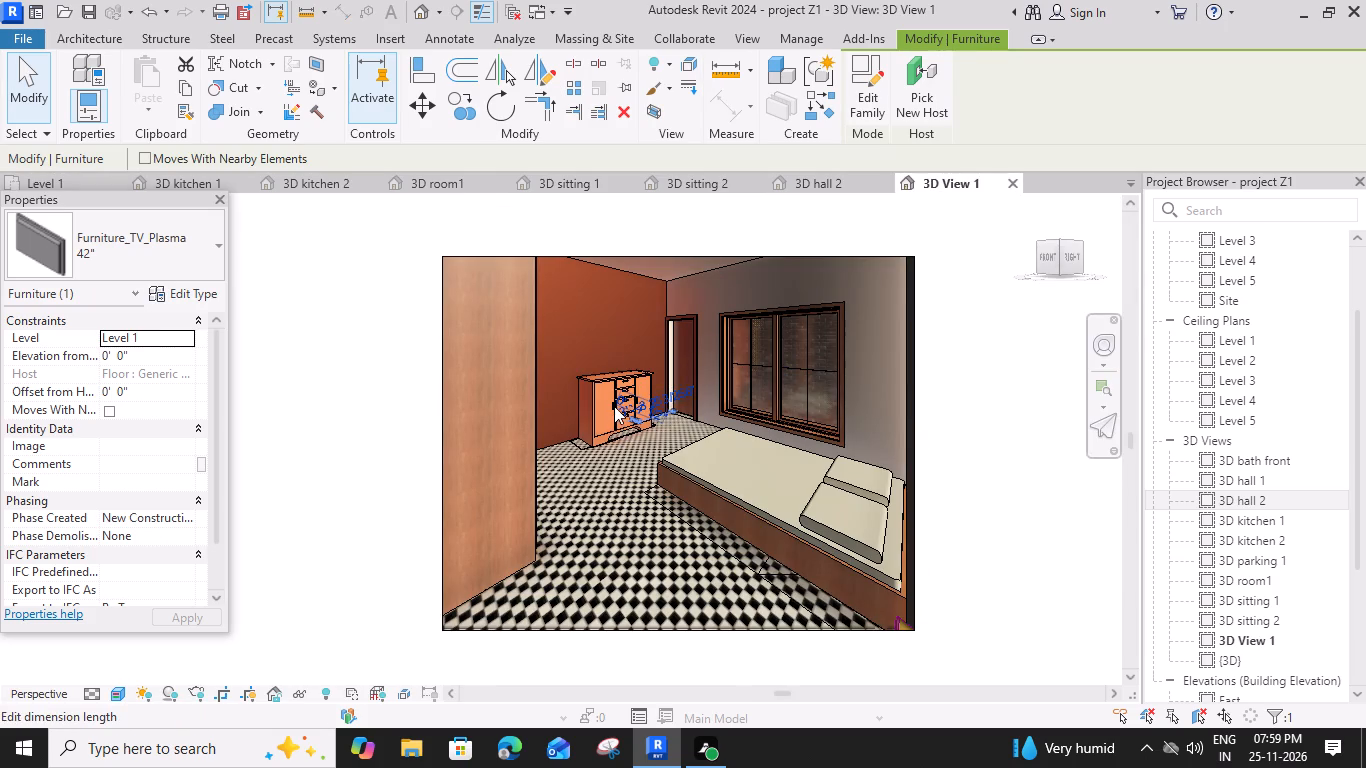
{"action": "left_click", "coordinate": [149, 352]}
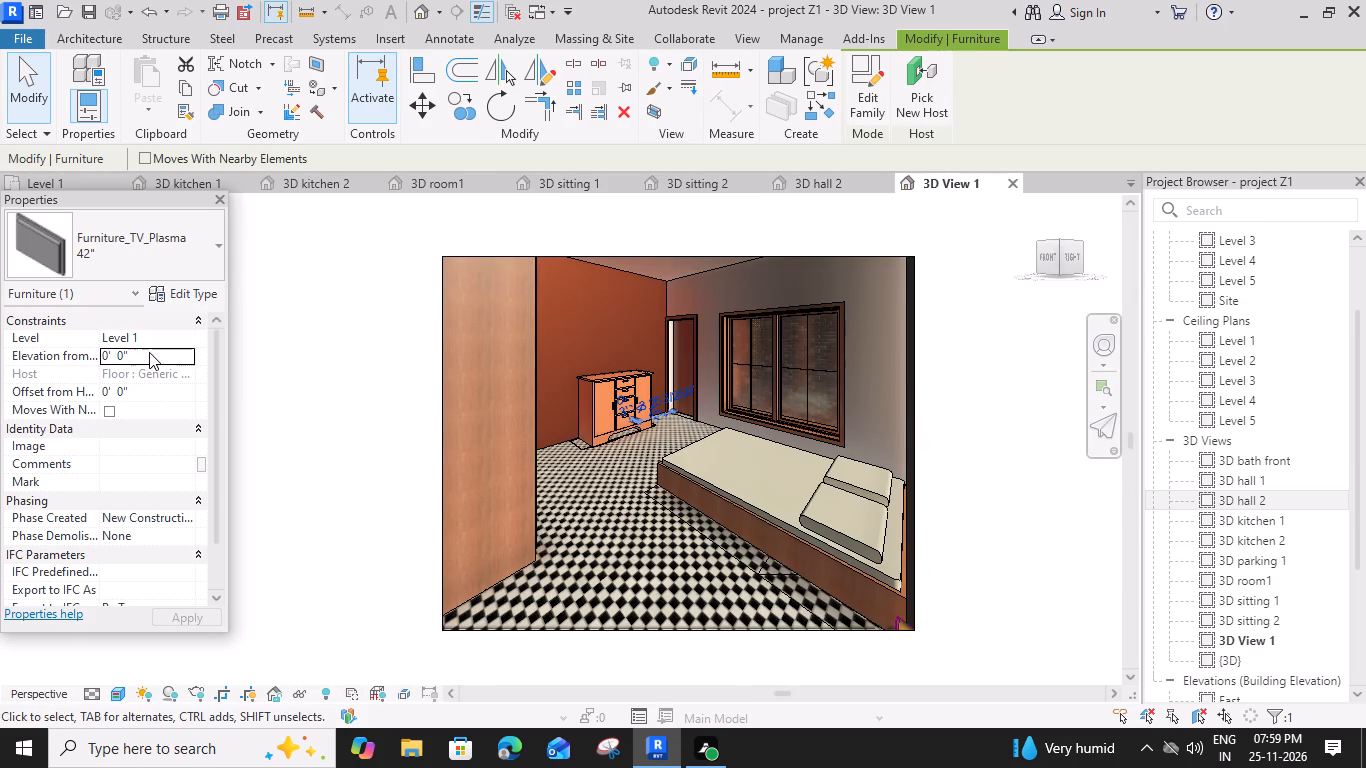
{"action": "type", "text": "4'"}
{"action": "key", "text": "Return"}
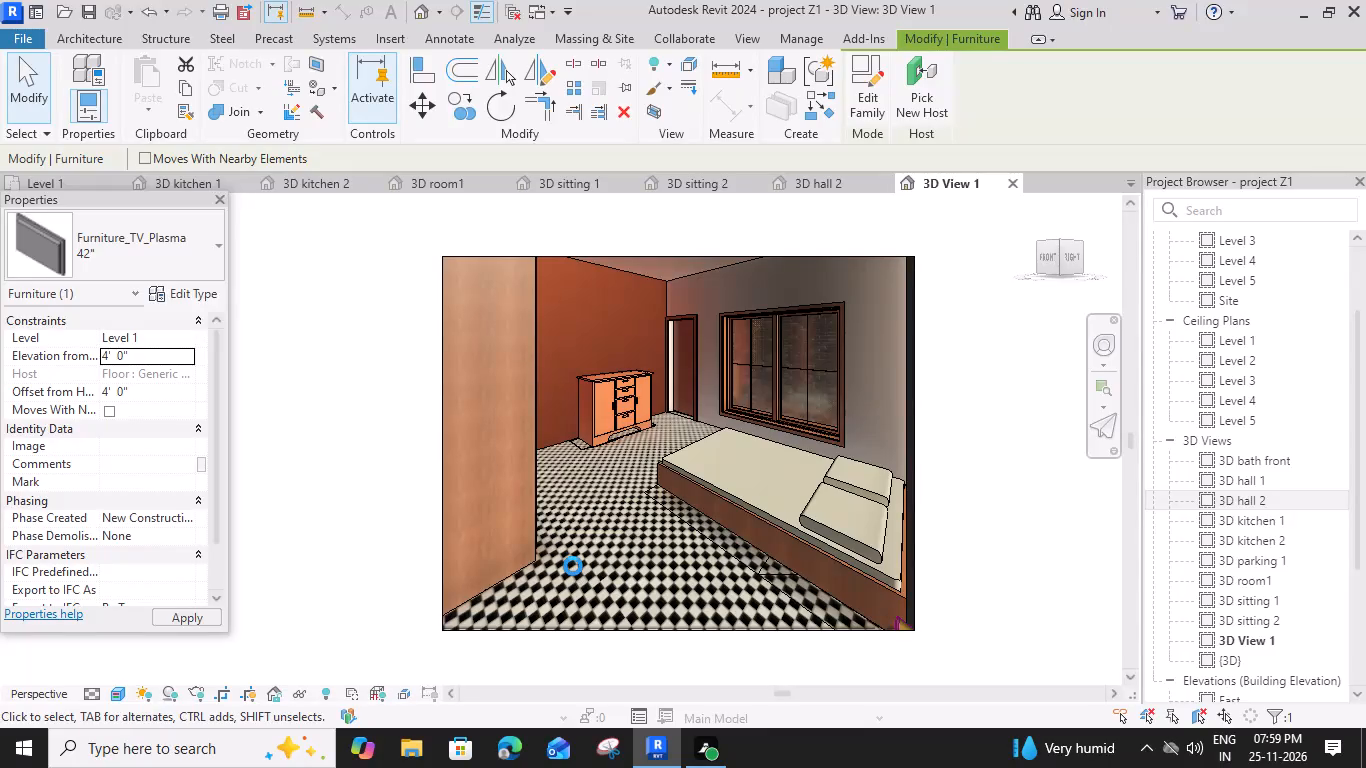
{"action": "left_click", "coordinate": [975, 391]}
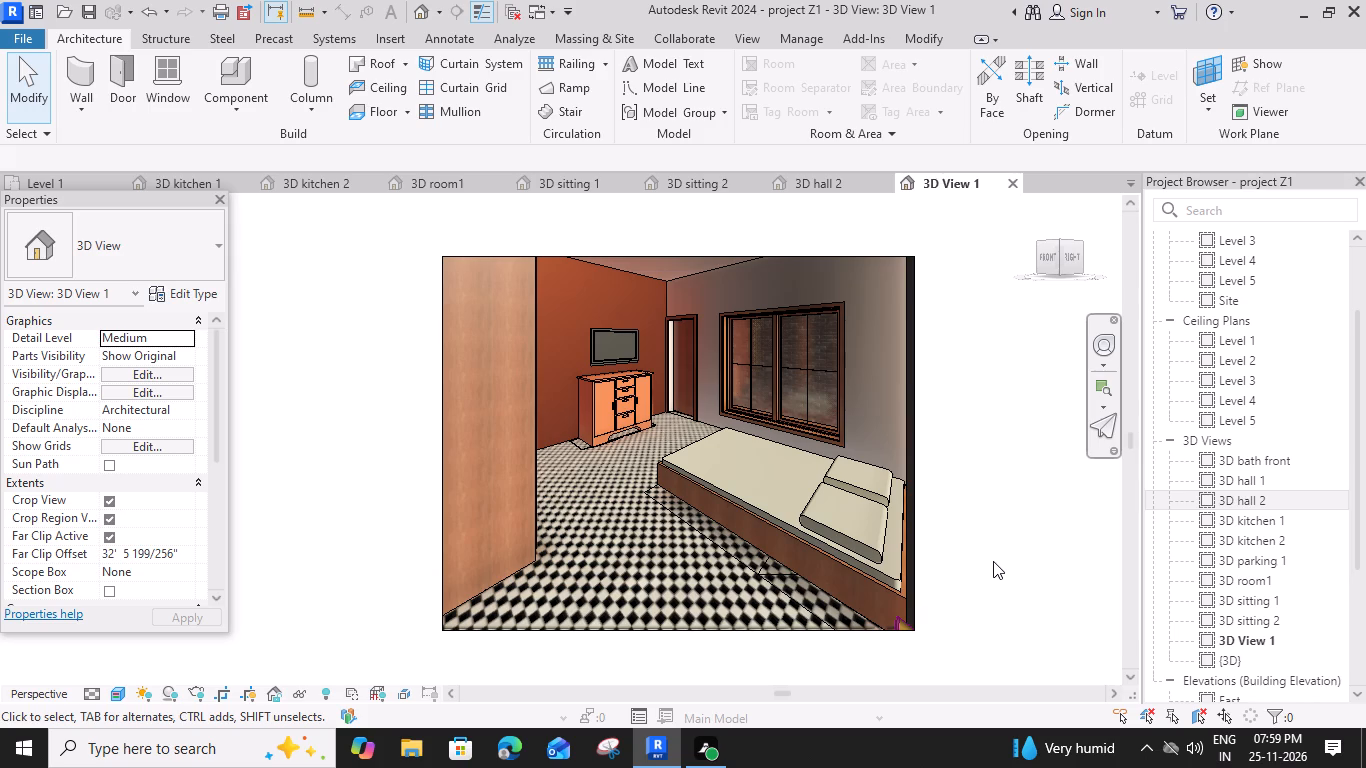
Review the whole Level 1 plan and the 3D sitting 1 and 3D sitting 2 views for missing furniture.
{"action": "scroll", "coordinate": [659, 428], "scroll_direction": "down", "scroll_amount": 1}
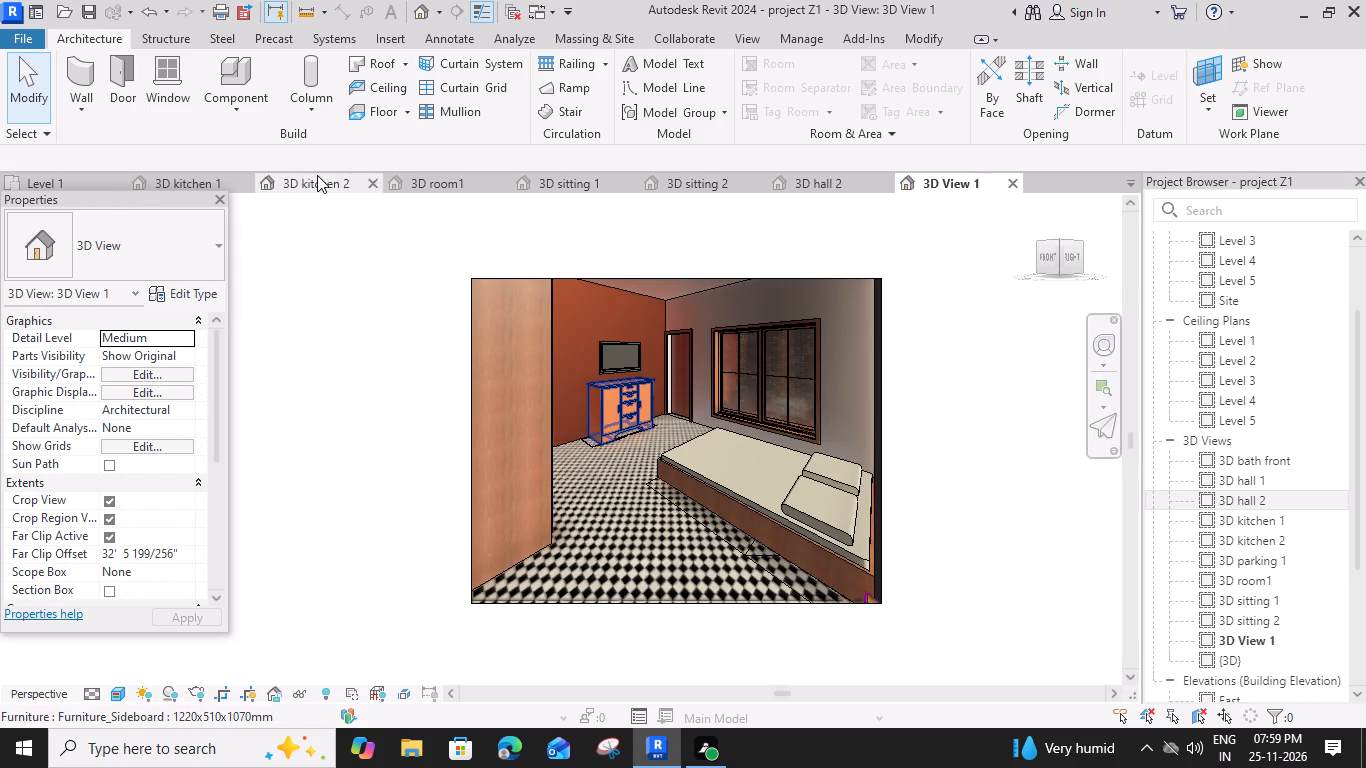
{"action": "left_click", "coordinate": [19, 180]}
{"action": "scroll", "coordinate": [607, 410], "scroll_direction": "down", "scroll_amount": 4}
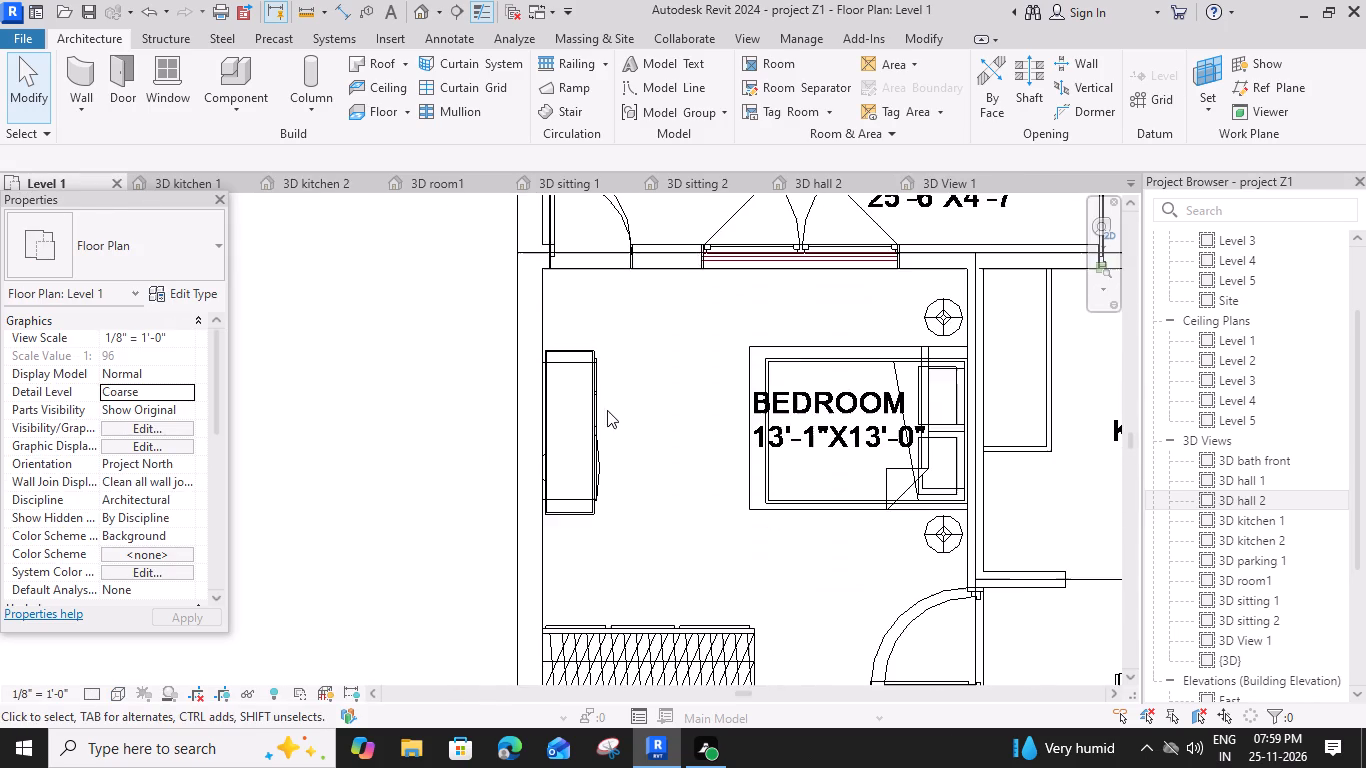
{"action": "scroll", "coordinate": [624, 413], "scroll_direction": "down", "scroll_amount": 7}
{"action": "middle_click_drag", "start_coordinate": [713, 424], "coordinate": [529, 361]}
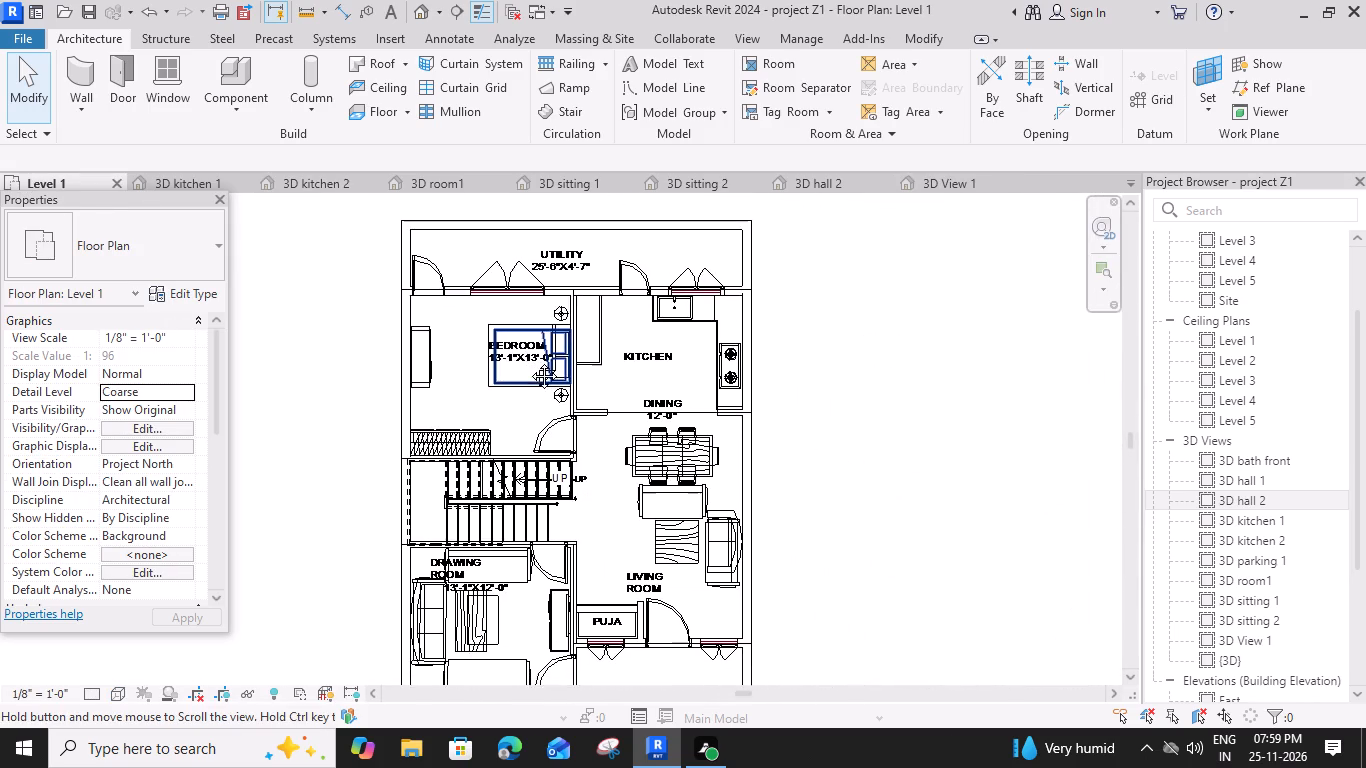
{"action": "middle_click_drag", "start_coordinate": [529, 361], "coordinate": [533, 372]}
{"action": "scroll", "coordinate": [533, 372], "scroll_direction": "down", "scroll_amount": 2}
{"action": "middle_click_drag", "start_coordinate": [552, 429], "coordinate": [566, 354]}
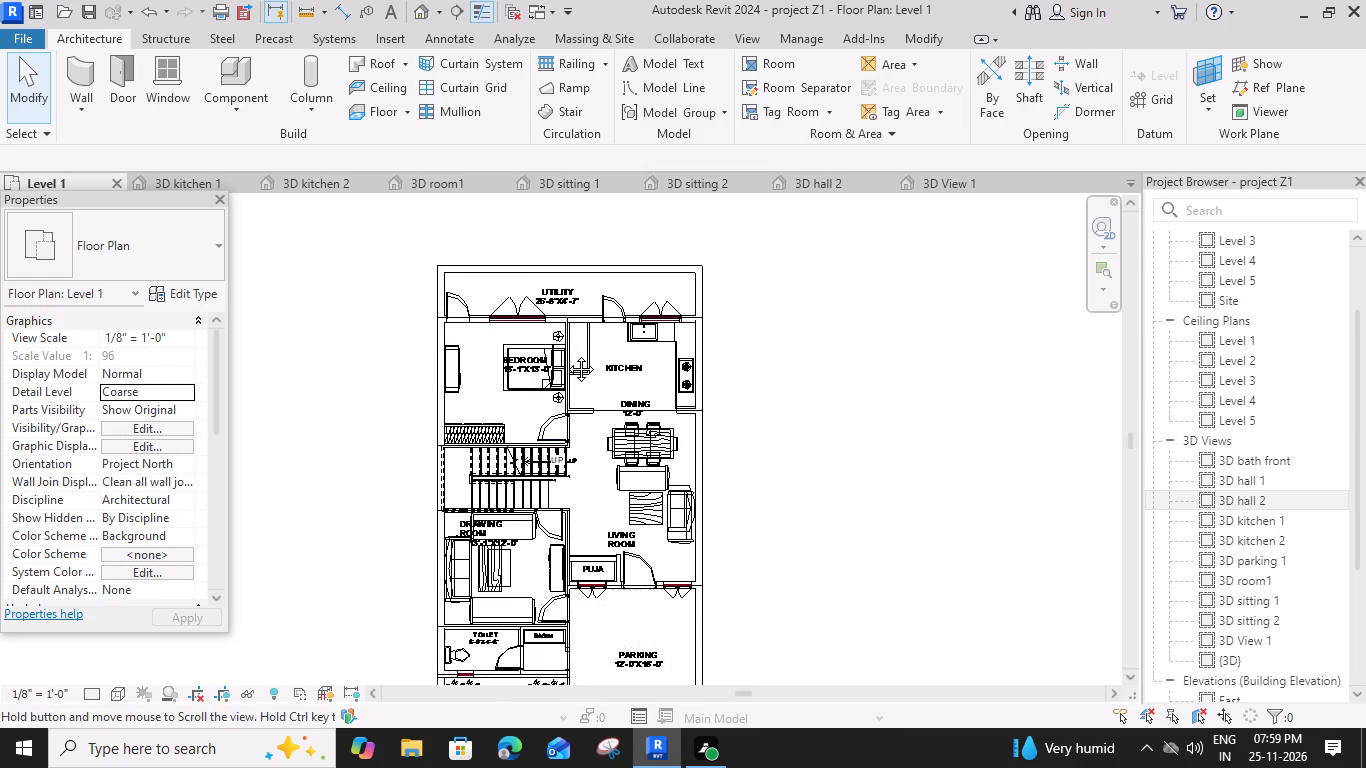
{"action": "middle_click_drag", "start_coordinate": [566, 354], "coordinate": [567, 354]}
{"action": "scroll", "coordinate": [558, 358], "scroll_direction": "down", "scroll_amount": 2}
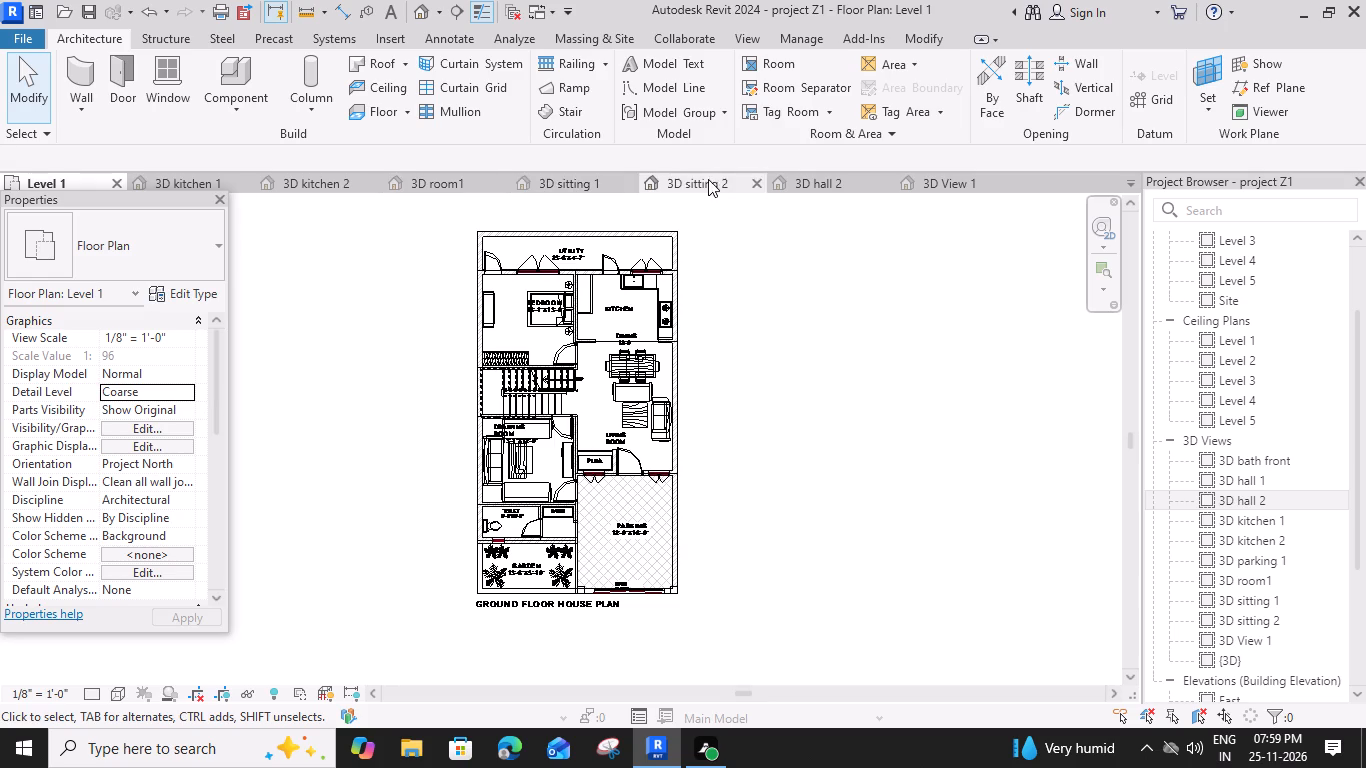
{"action": "left_click", "coordinate": [592, 175]}
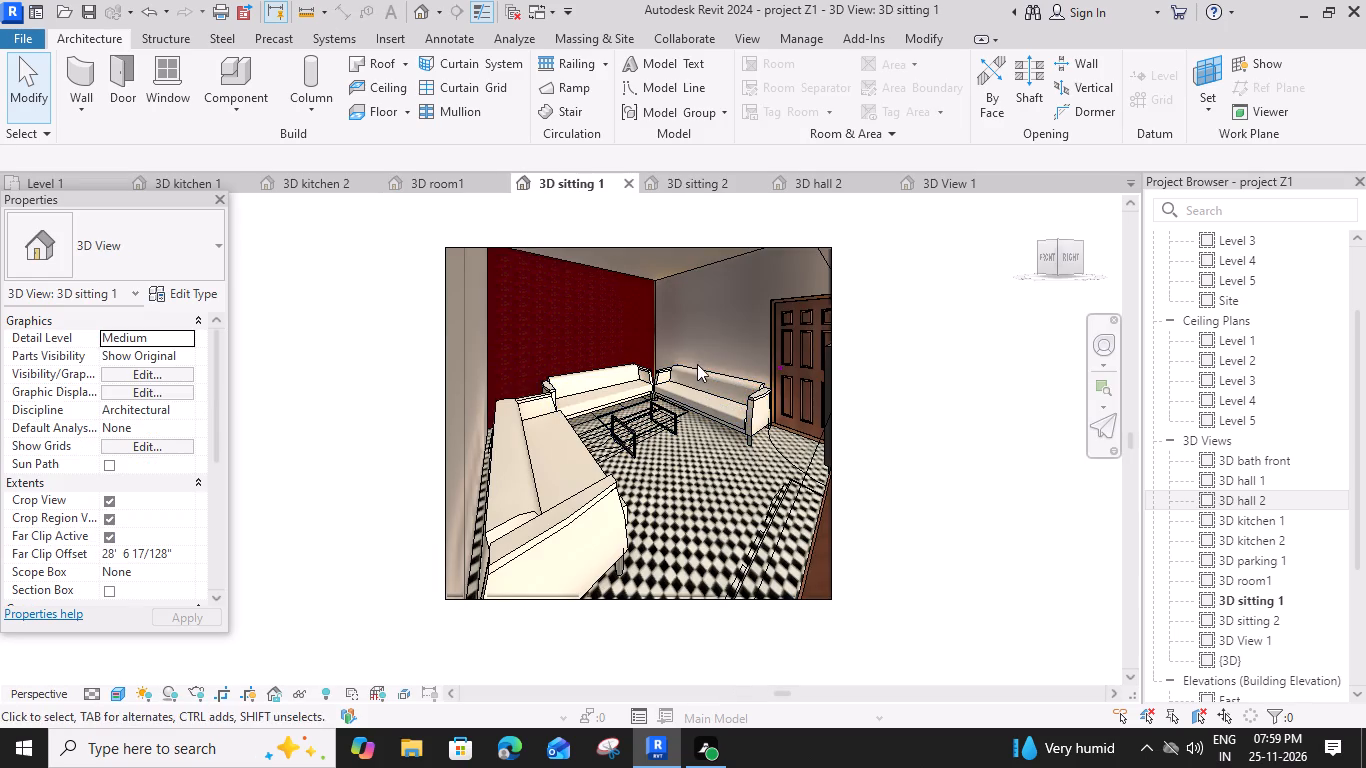
{"action": "left_click", "coordinate": [690, 183]}
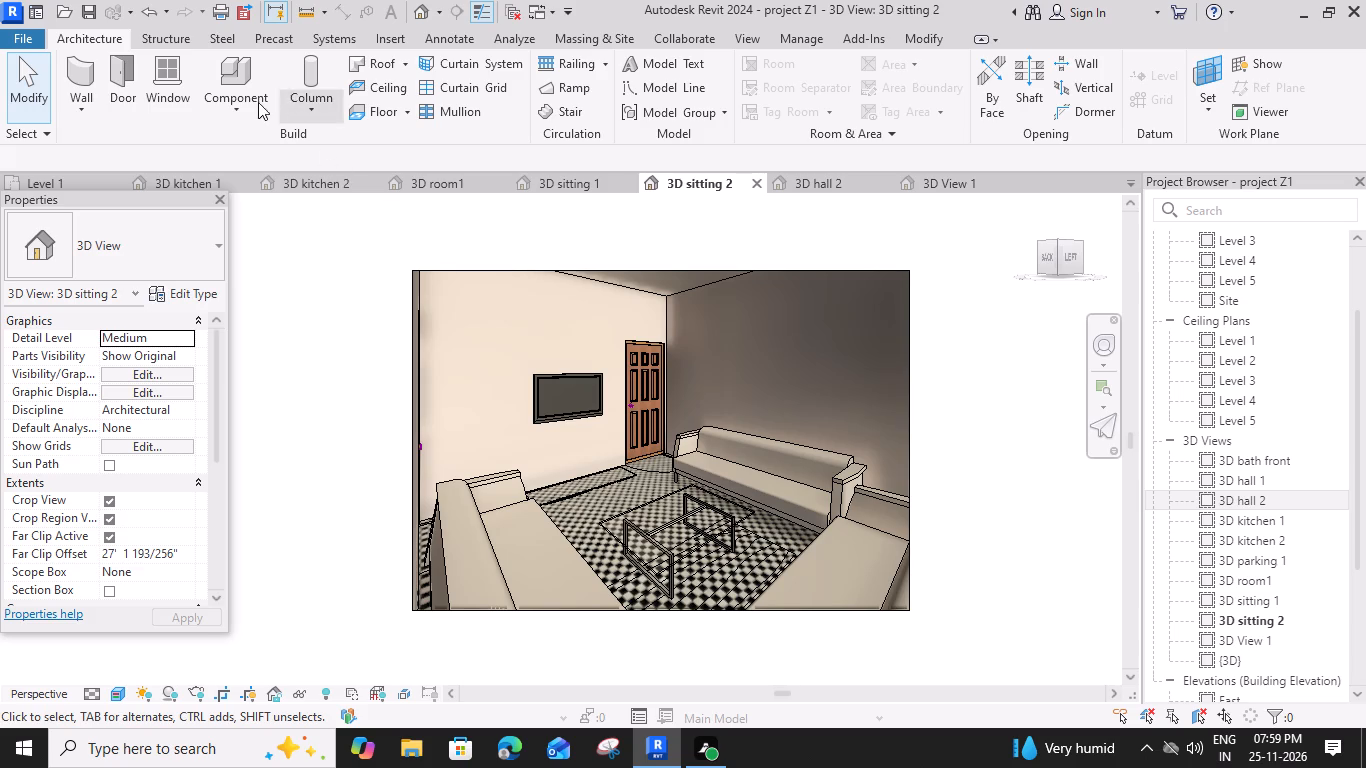
Place a 1520x510x970mm Furniture_Sideboard in the Drawing Room on the Level 1 plan, rotated to stand along the TV wall.
{"action": "left_click", "coordinate": [230, 122]}
{"action": "left_click", "coordinate": [259, 149]}
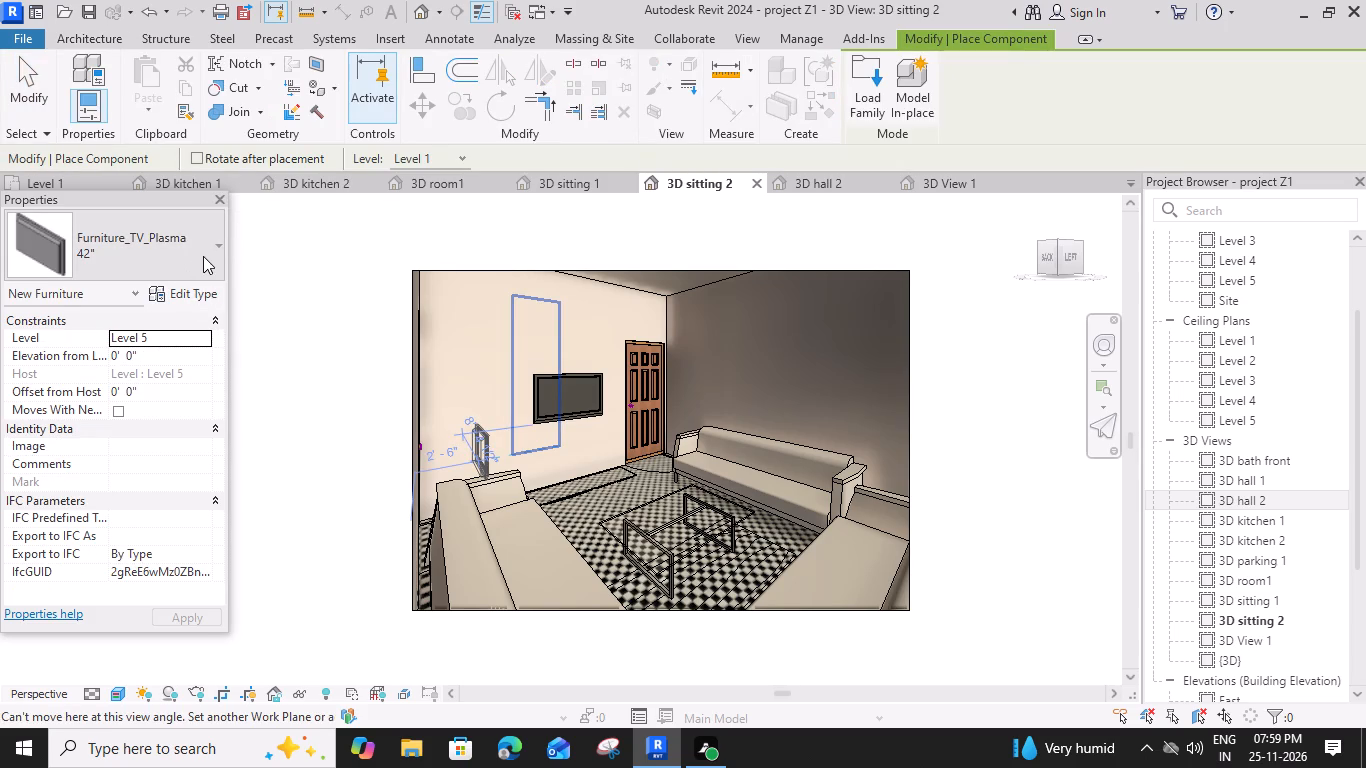
{"action": "left_click", "coordinate": [203, 256]}
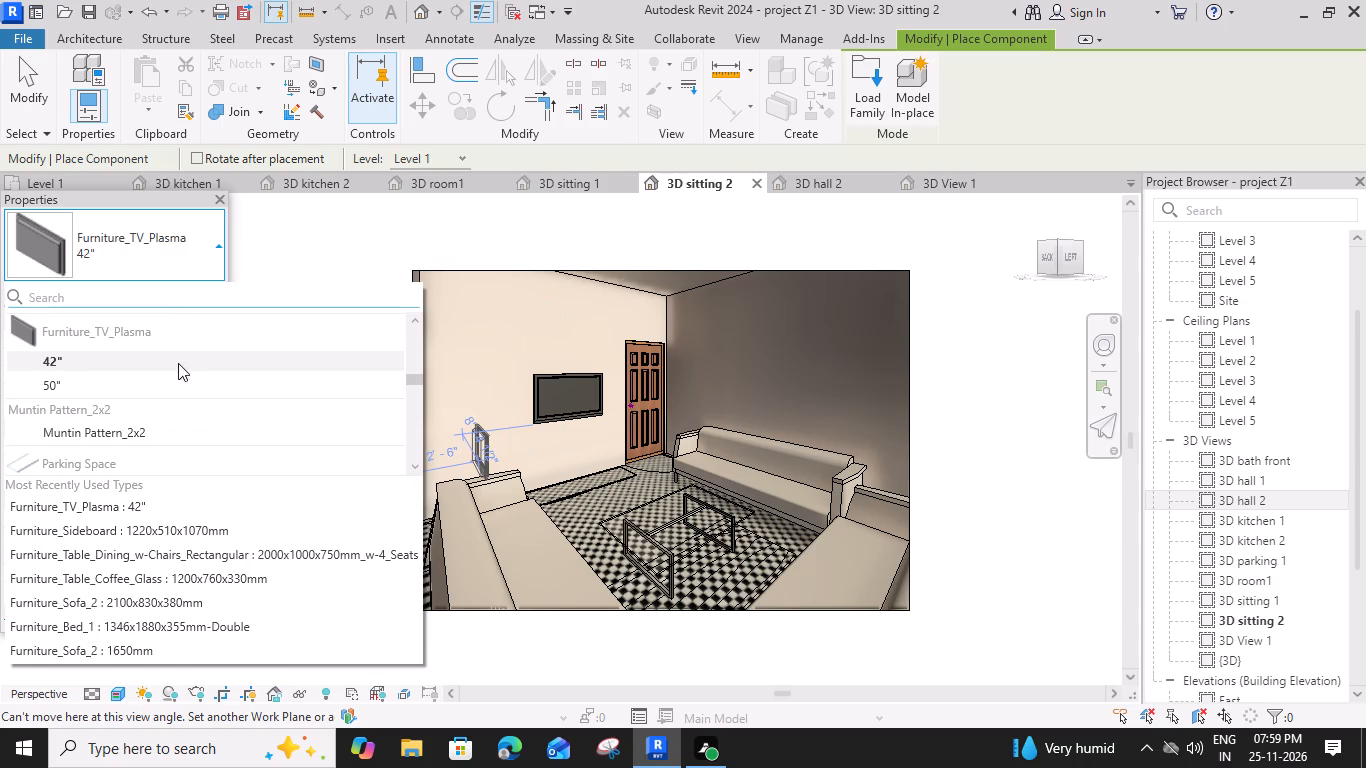
{"action": "scroll", "coordinate": [147, 439], "scroll_direction": "down", "scroll_amount": 3}
{"action": "scroll", "coordinate": [147, 439], "scroll_direction": "up", "scroll_amount": 1}
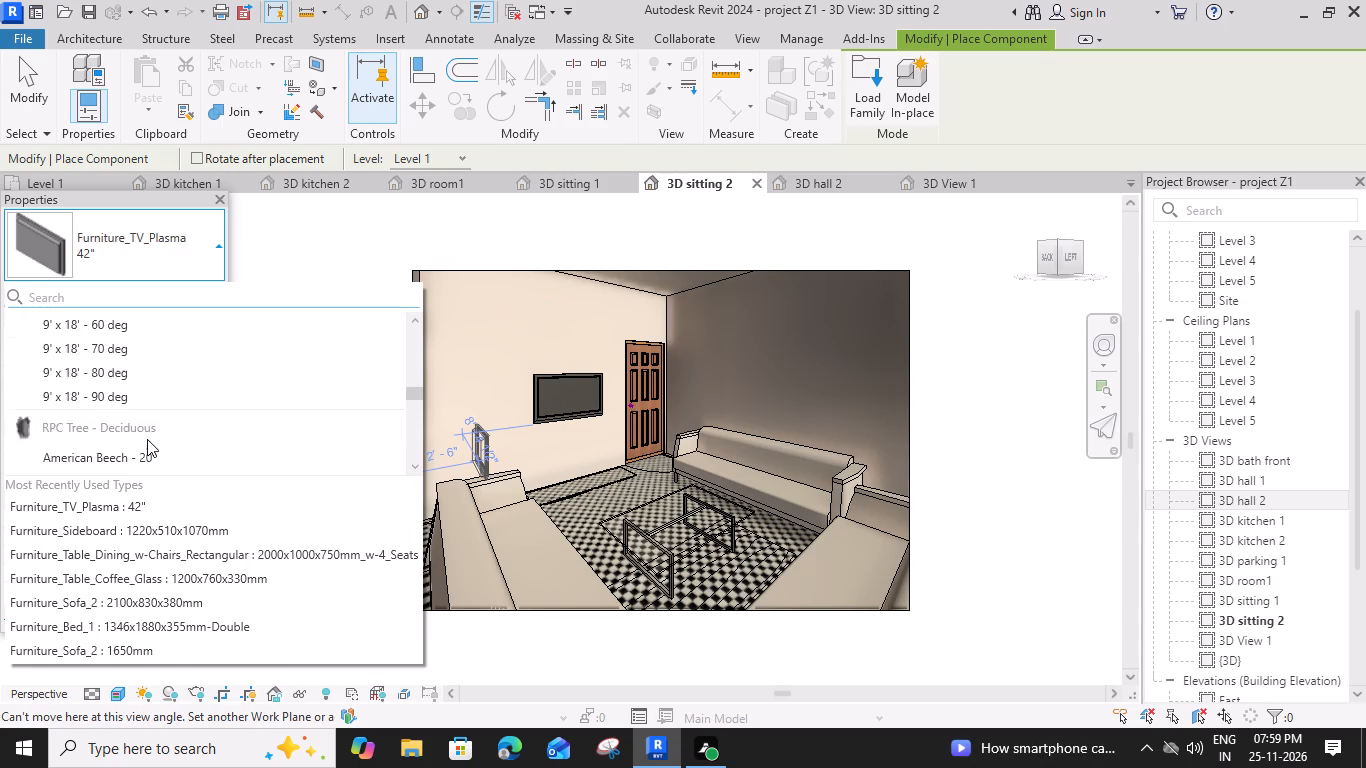
{"action": "scroll", "coordinate": [147, 439], "scroll_direction": "up", "scroll_amount": 3}
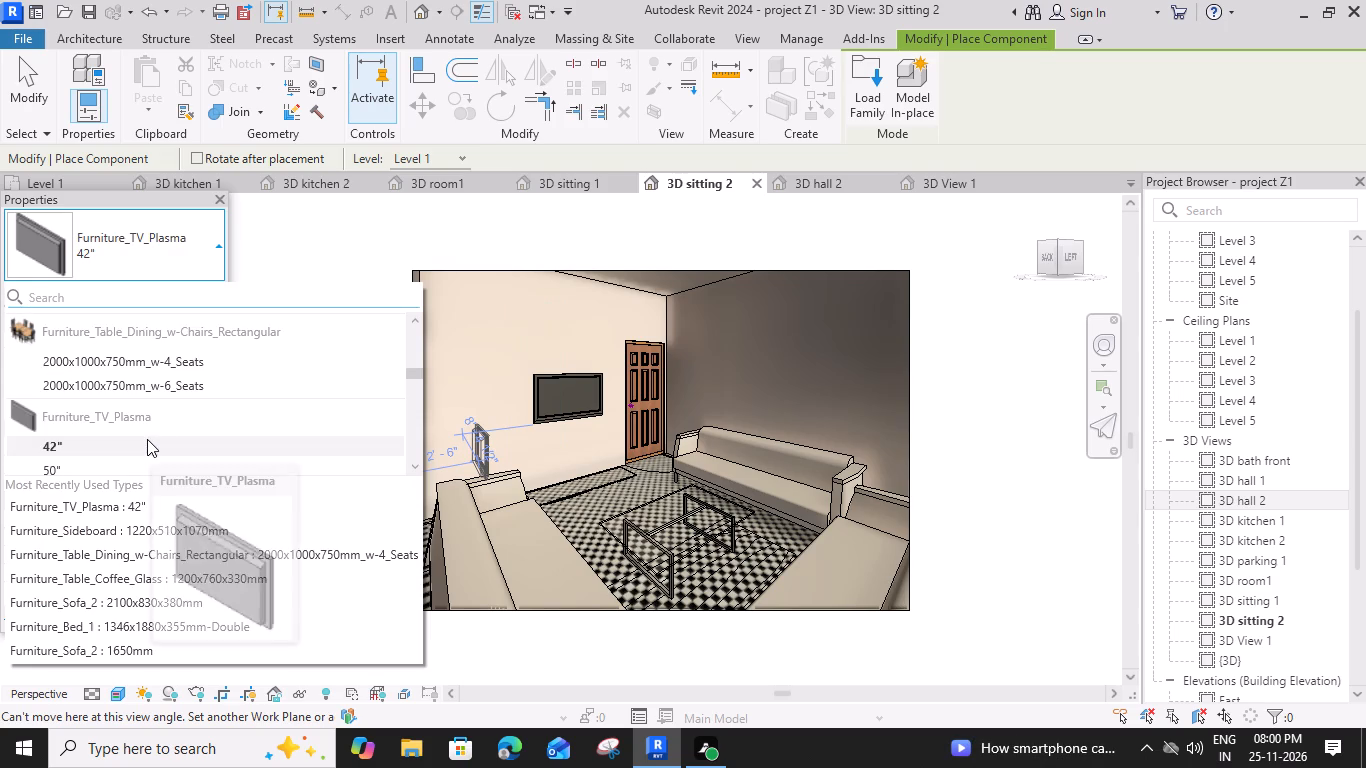
{"action": "scroll", "coordinate": [147, 439], "scroll_direction": "up", "scroll_amount": 3}
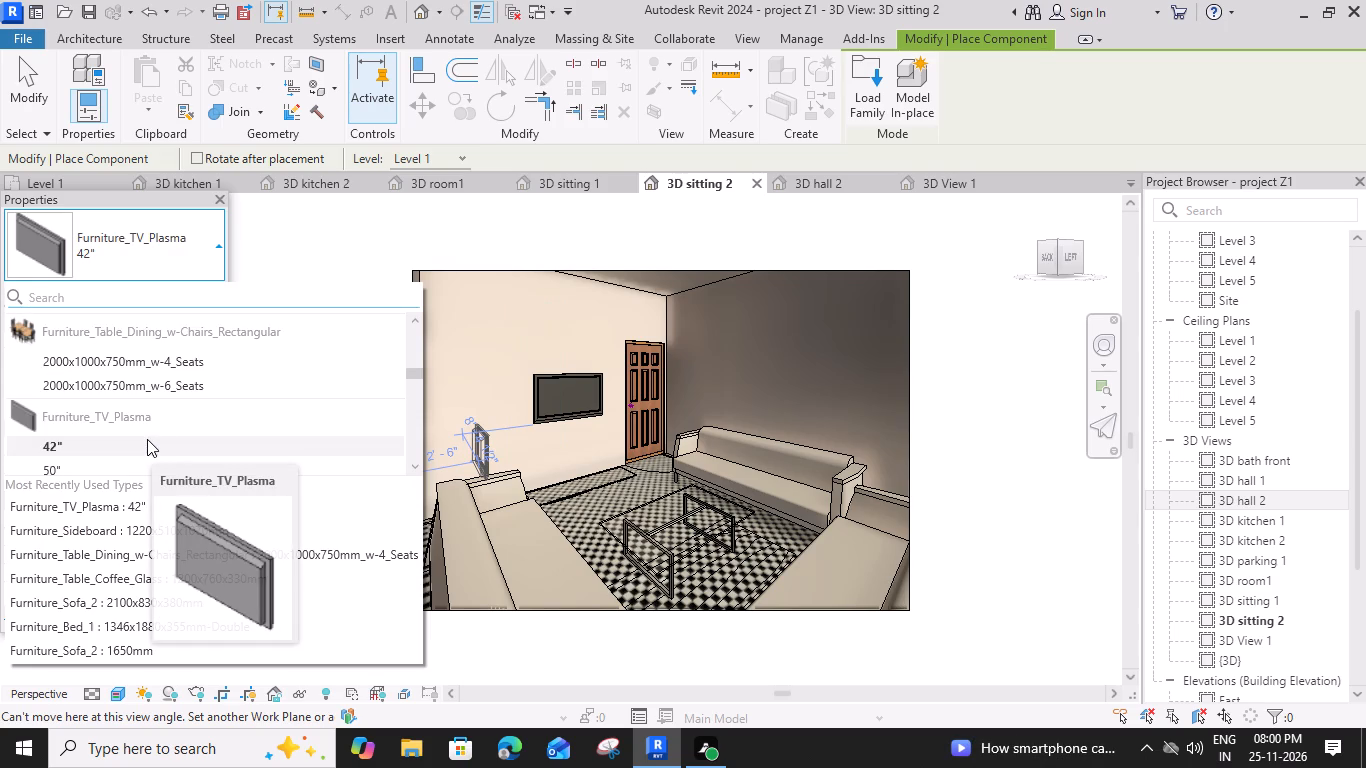
{"action": "left_click", "coordinate": [155, 411]}
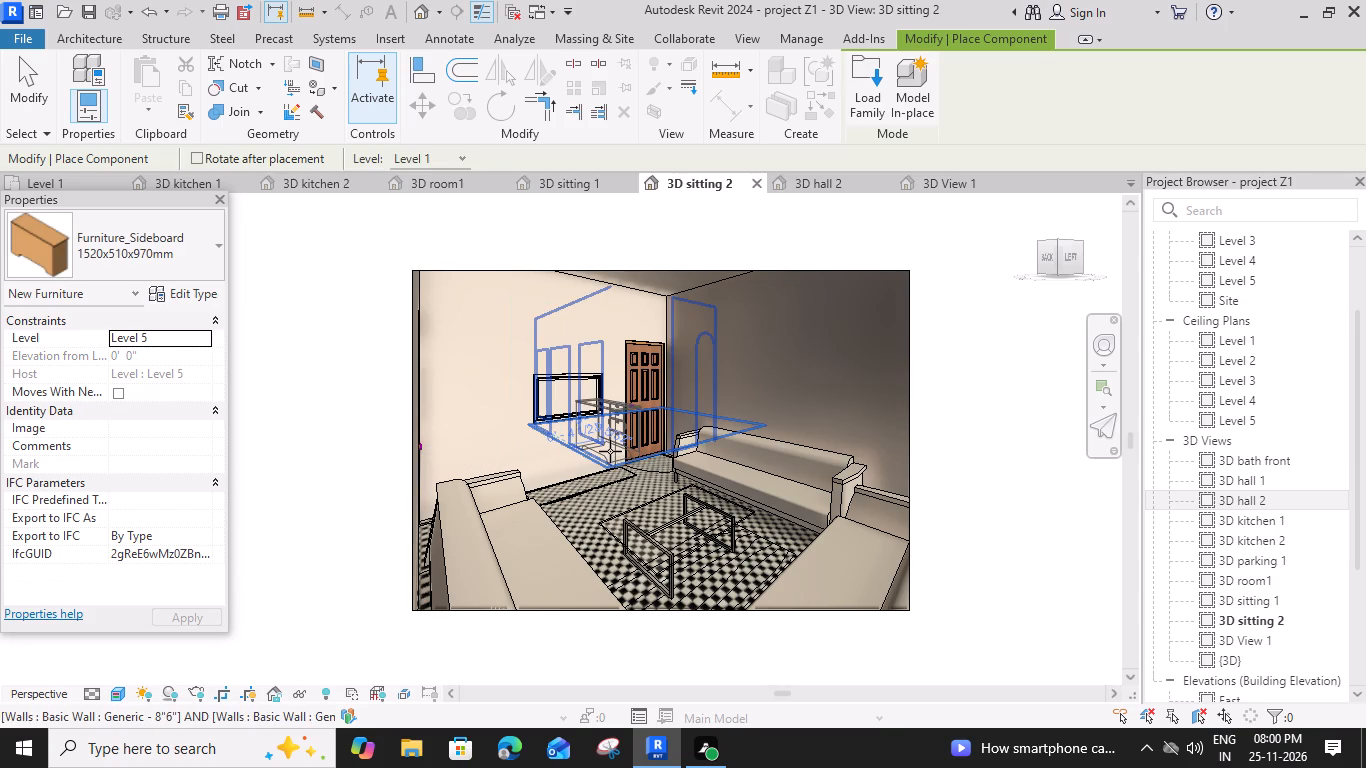
{"action": "left_click", "coordinate": [102, 184]}
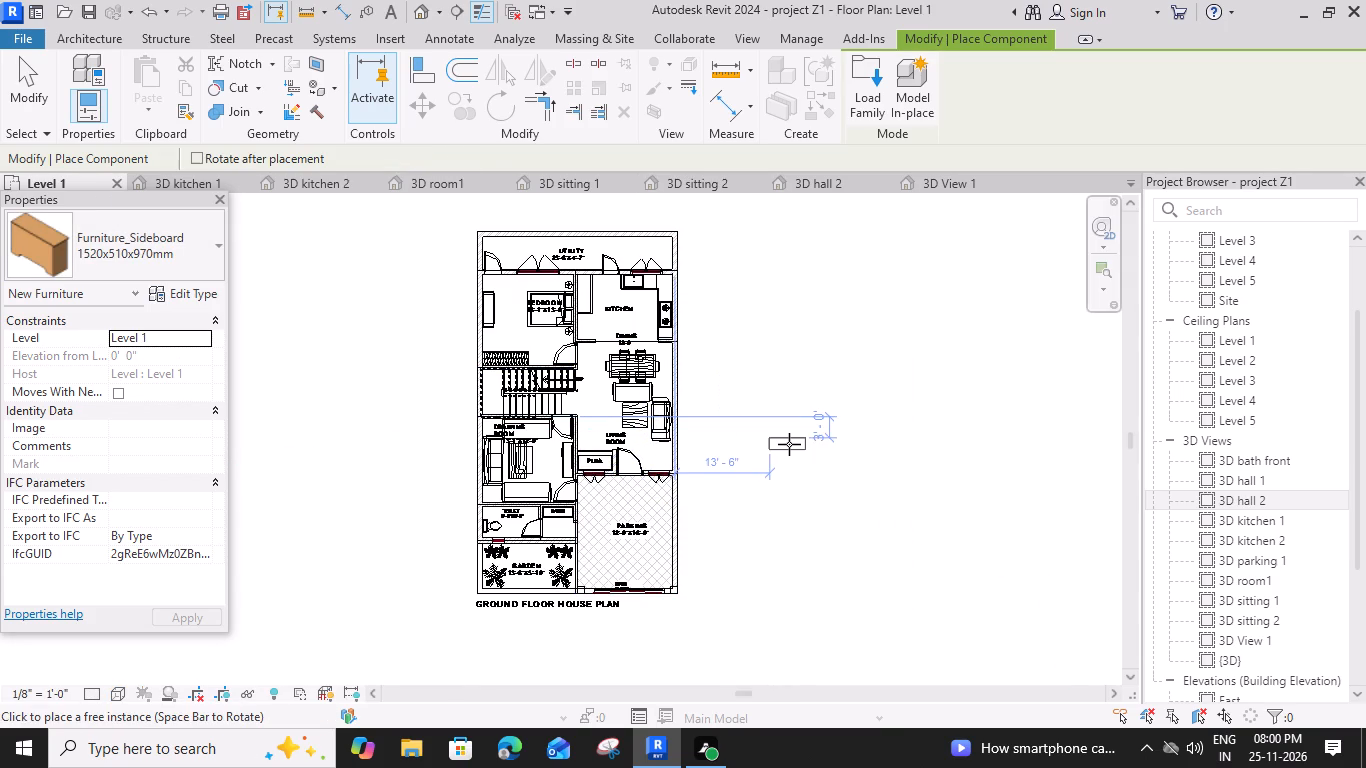
{"action": "key", "text": "space"}
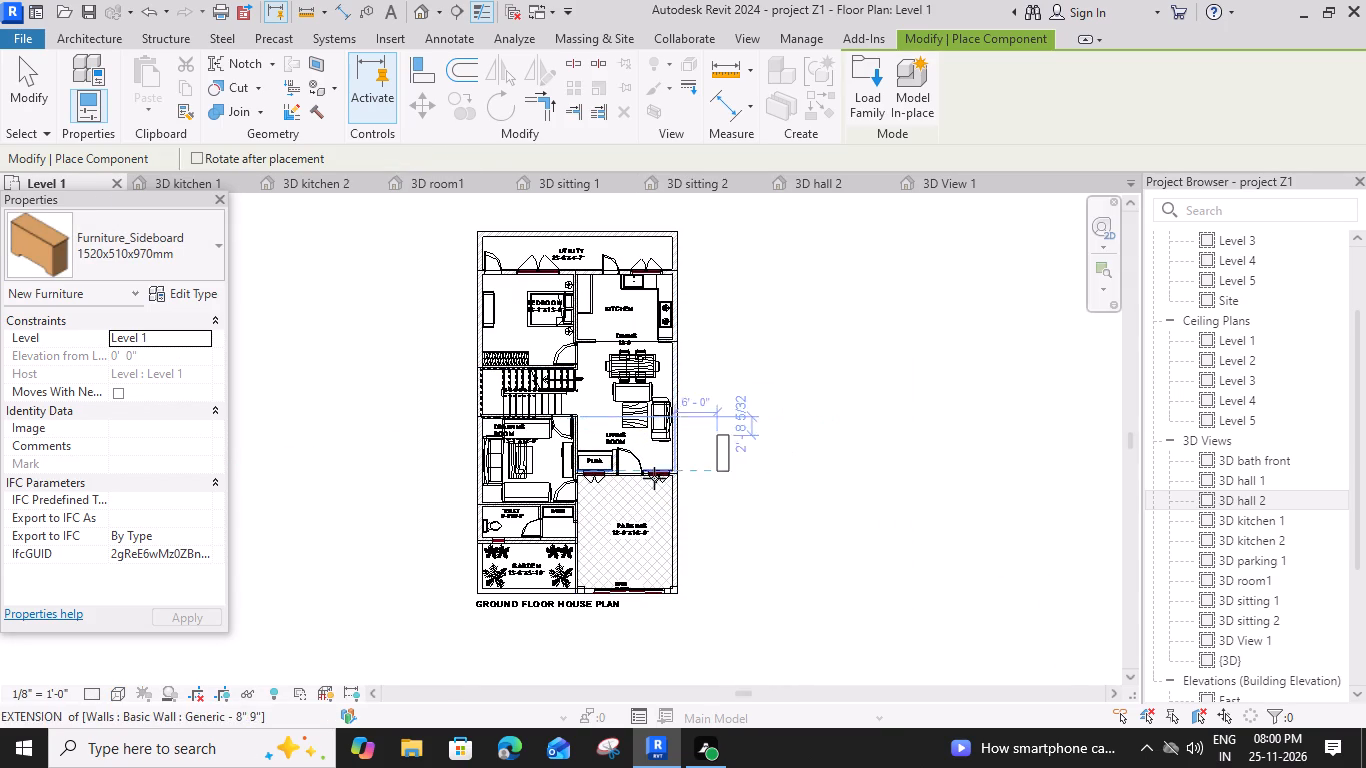
{"action": "scroll", "coordinate": [572, 491], "scroll_direction": "up", "scroll_amount": 13}
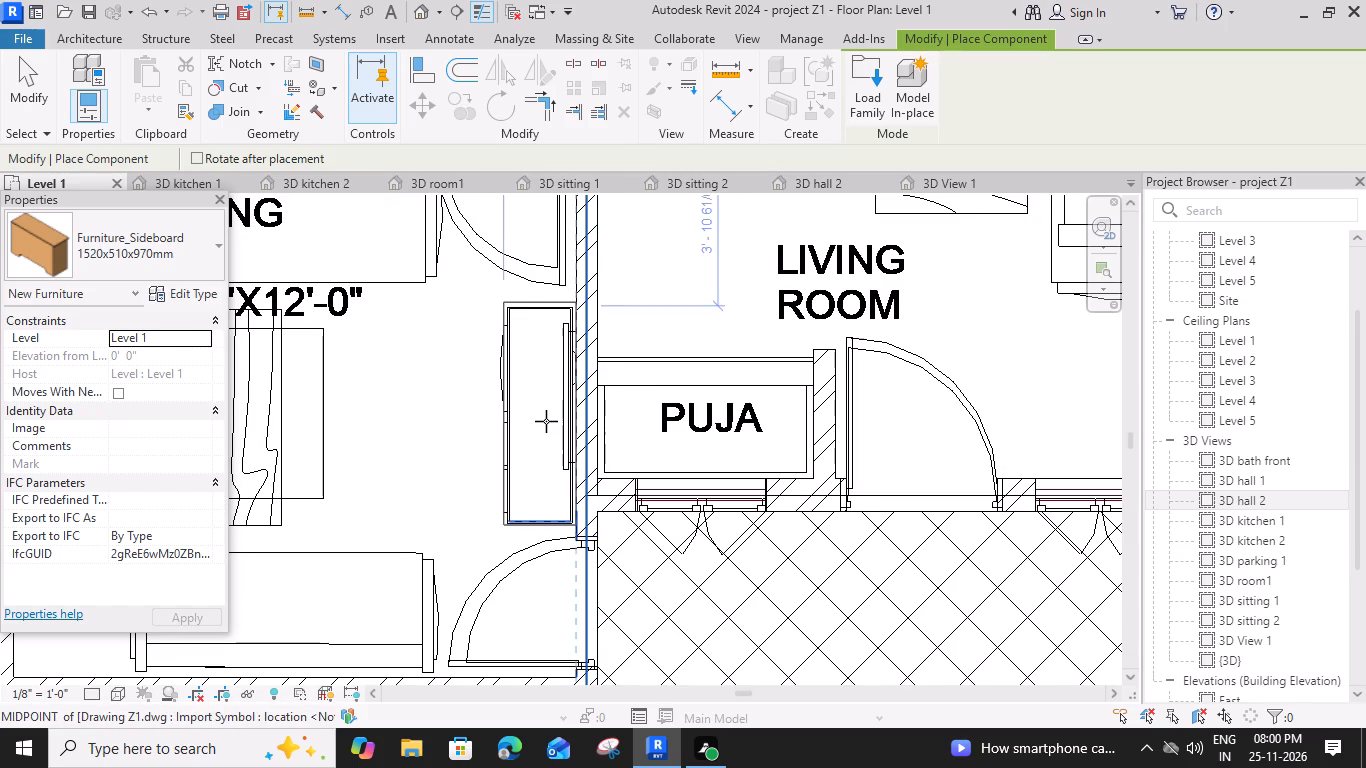
{"action": "left_click", "coordinate": [546, 422]}
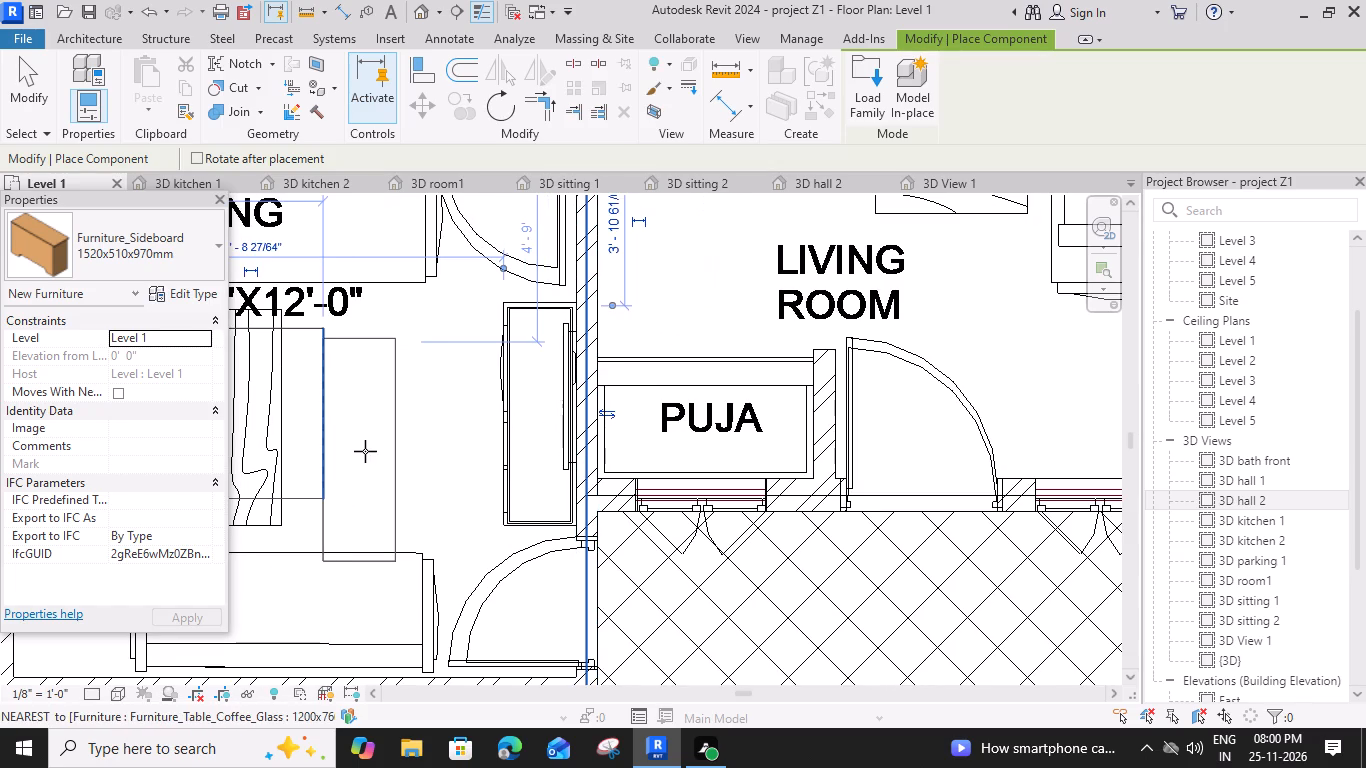
Check the Drawing Room sideboard's placement against the TV wall in the 3D sitting 2 view and on the Level 1 plan.
{"action": "key", "text": "Escape"}
{"action": "key", "text": "Escape"}
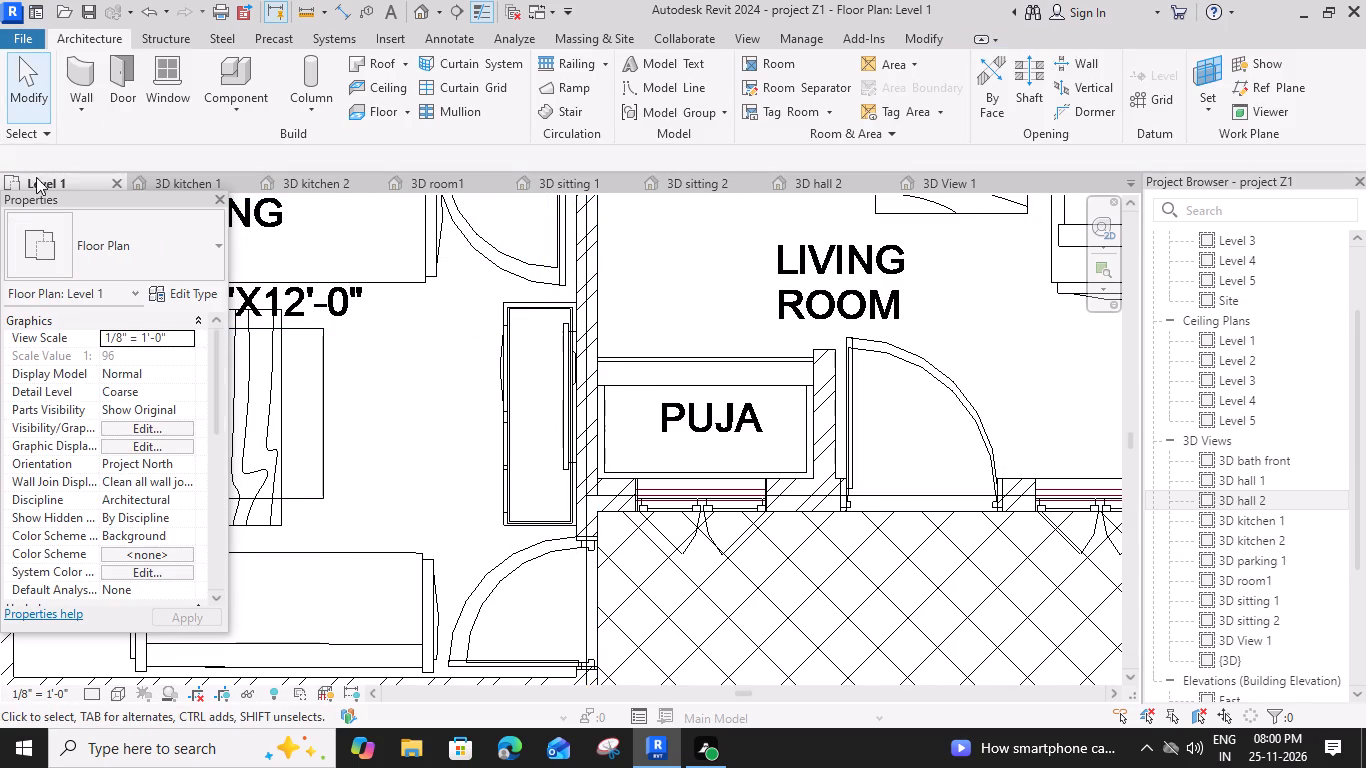
{"action": "left_click", "coordinate": [694, 173]}
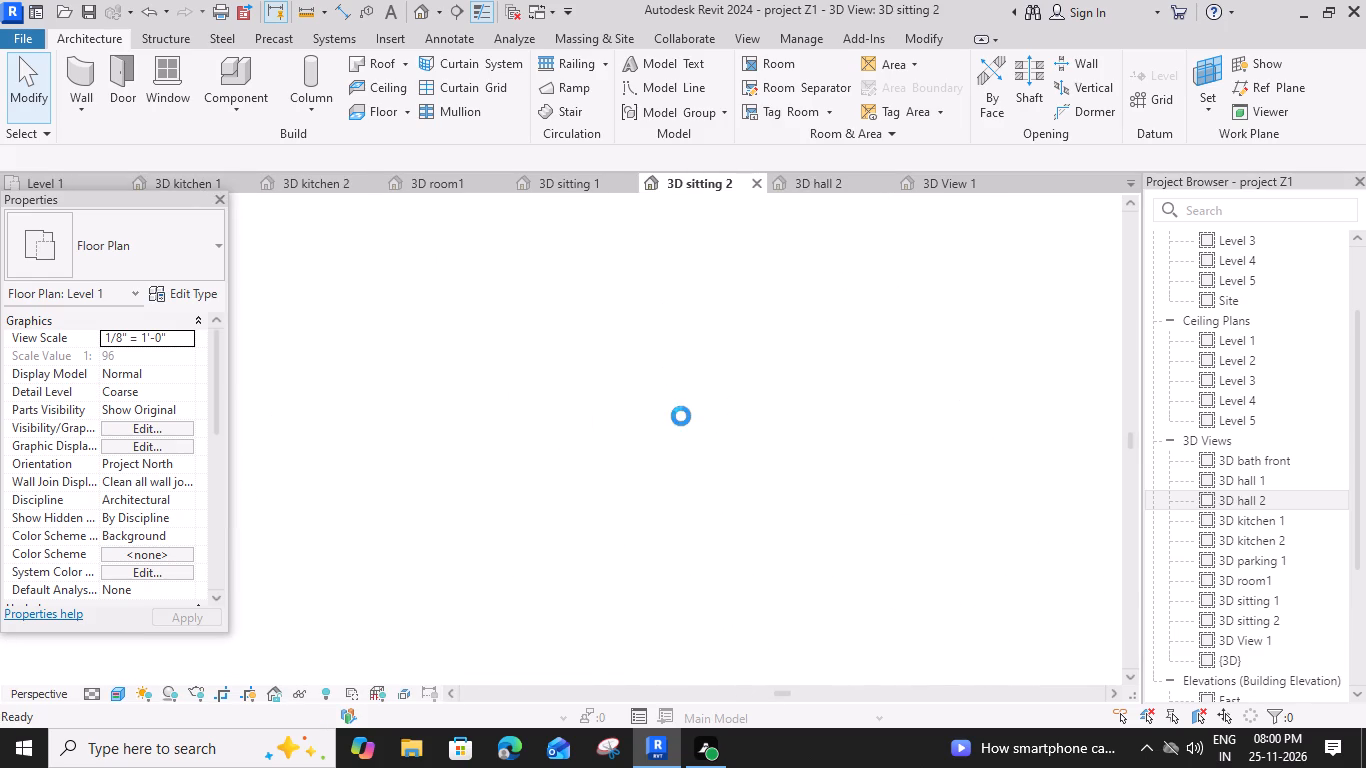
{"action": "scroll", "coordinate": [535, 450], "scroll_direction": "up", "scroll_amount": 2}
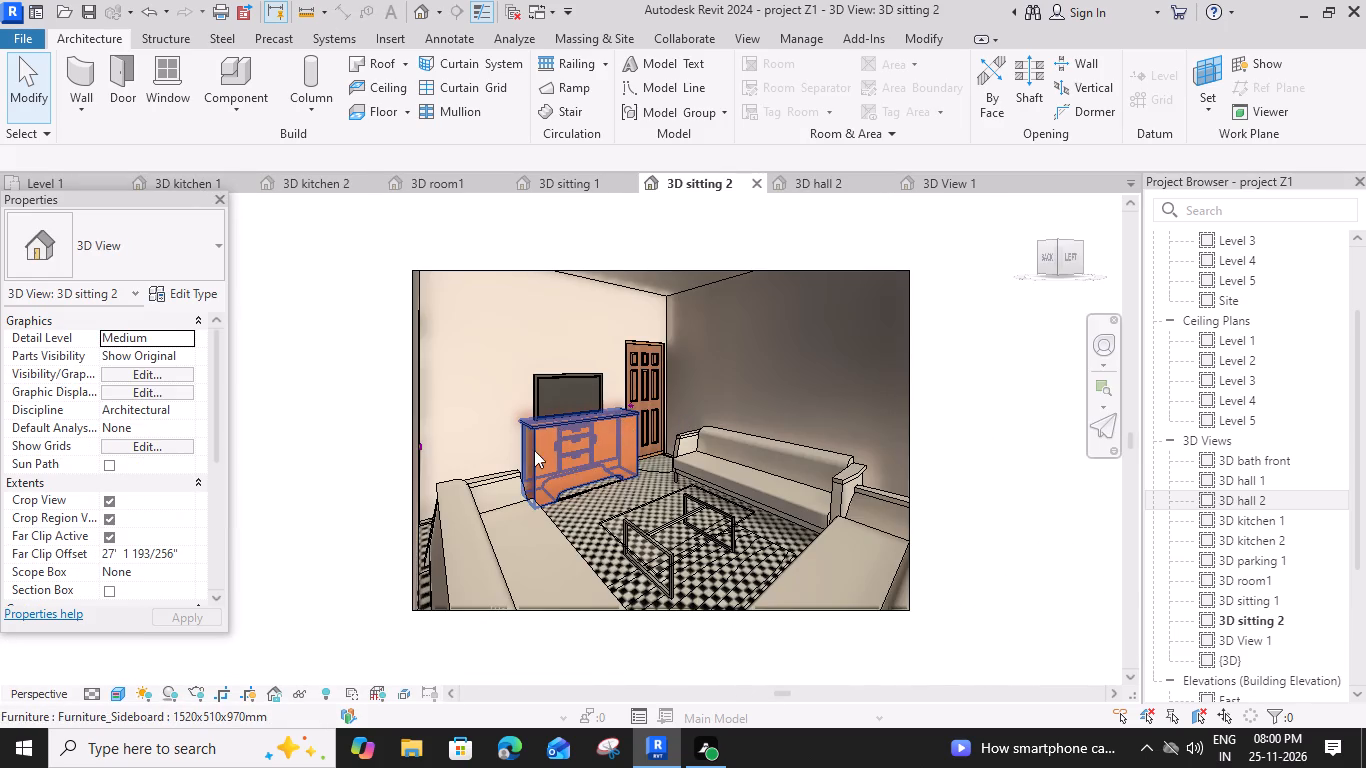
{"action": "scroll", "coordinate": [534, 450], "scroll_direction": "up", "scroll_amount": 1}
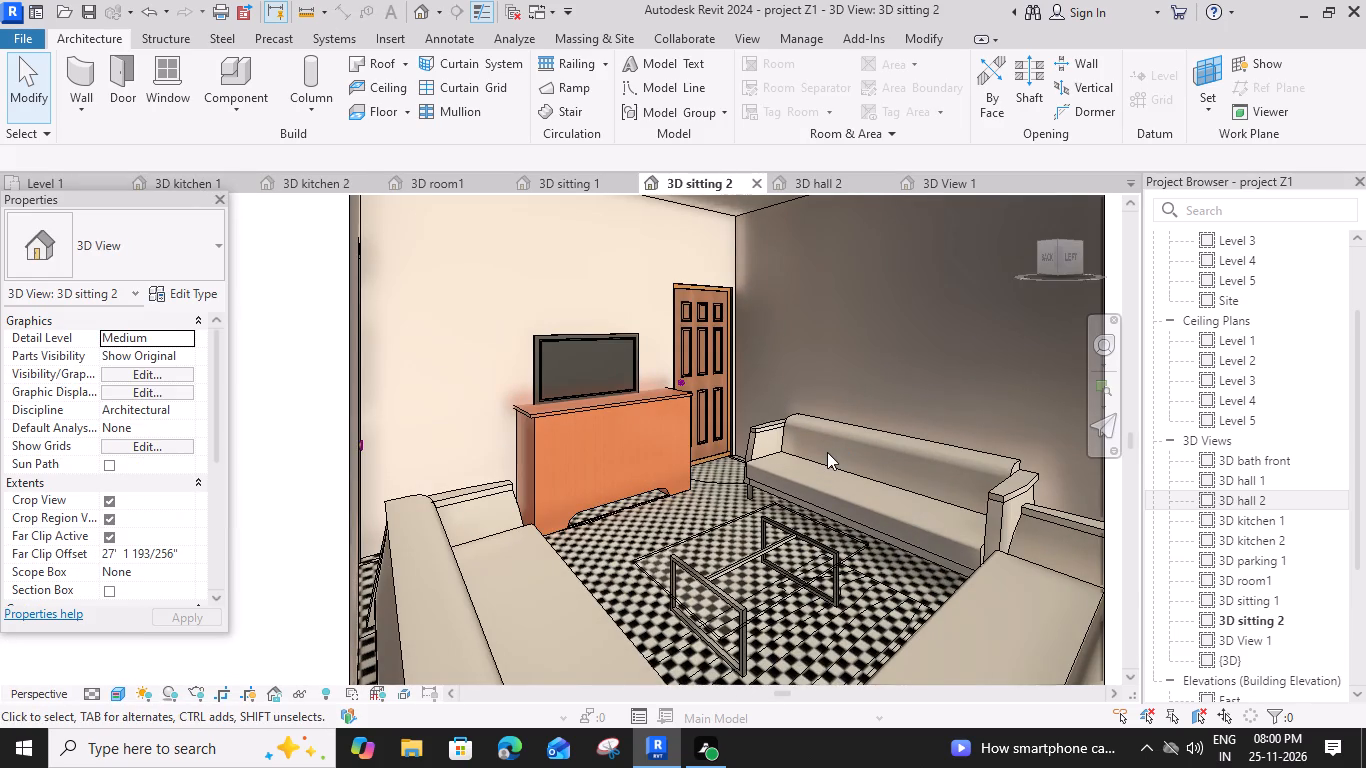
{"action": "left_click", "coordinate": [524, 451]}
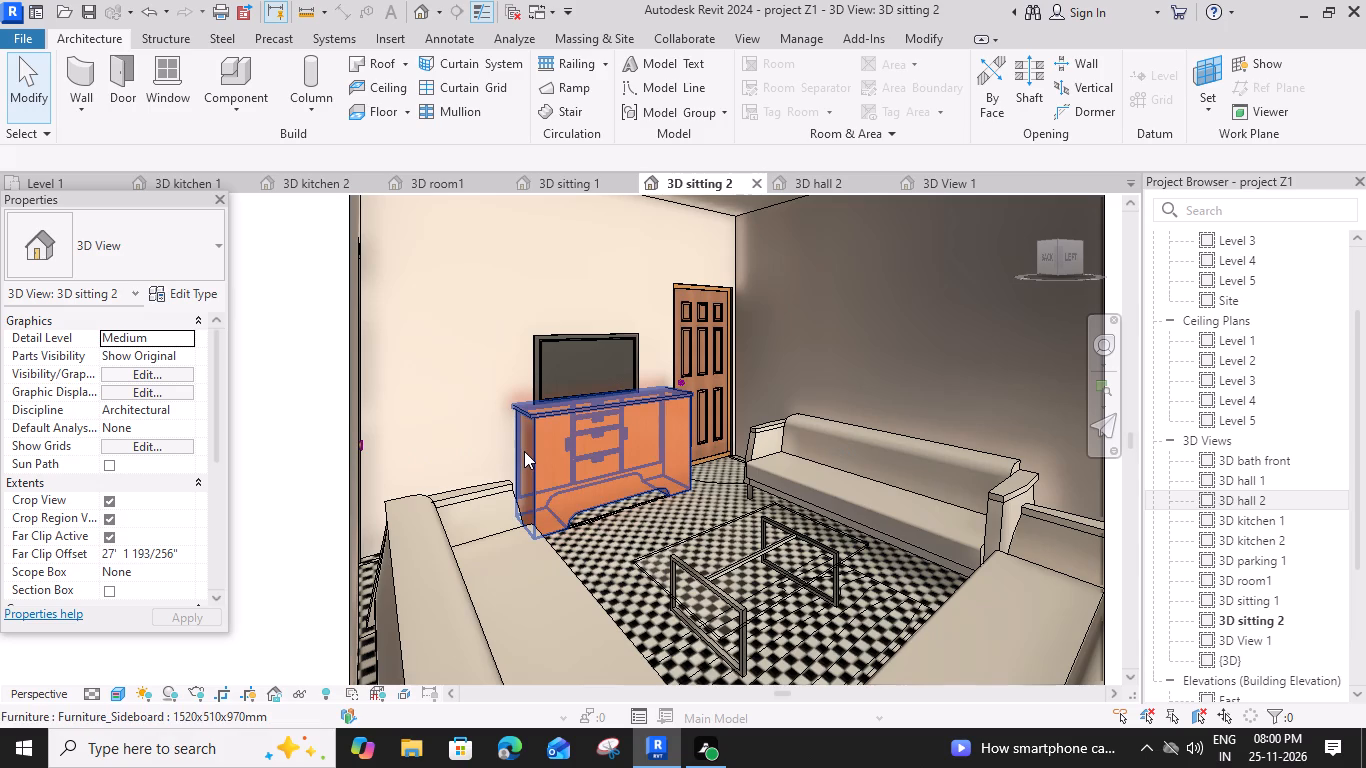
{"action": "left_click", "coordinate": [90, 180]}
{"action": "scroll", "coordinate": [551, 516], "scroll_direction": "up", "scroll_amount": 4}
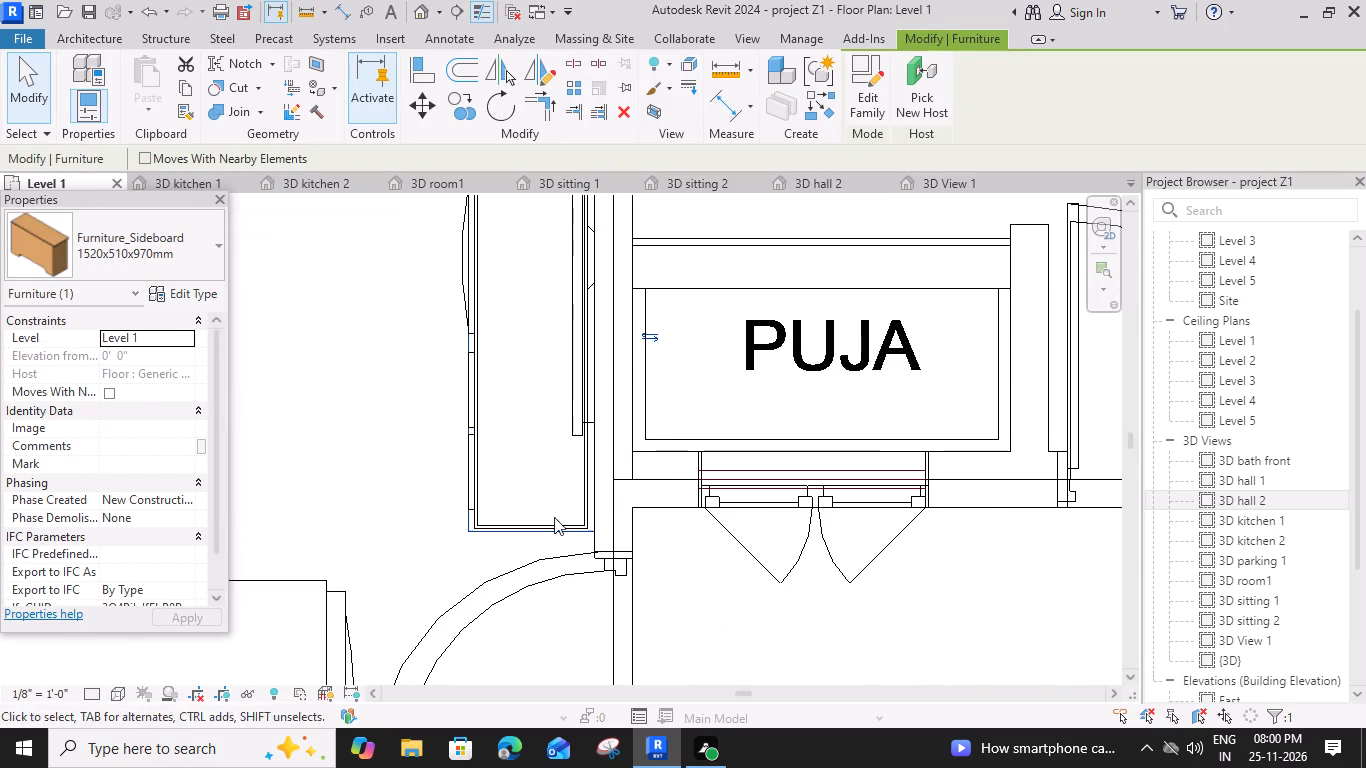
{"action": "middle_click_drag", "start_coordinate": [598, 493], "coordinate": [595, 559]}
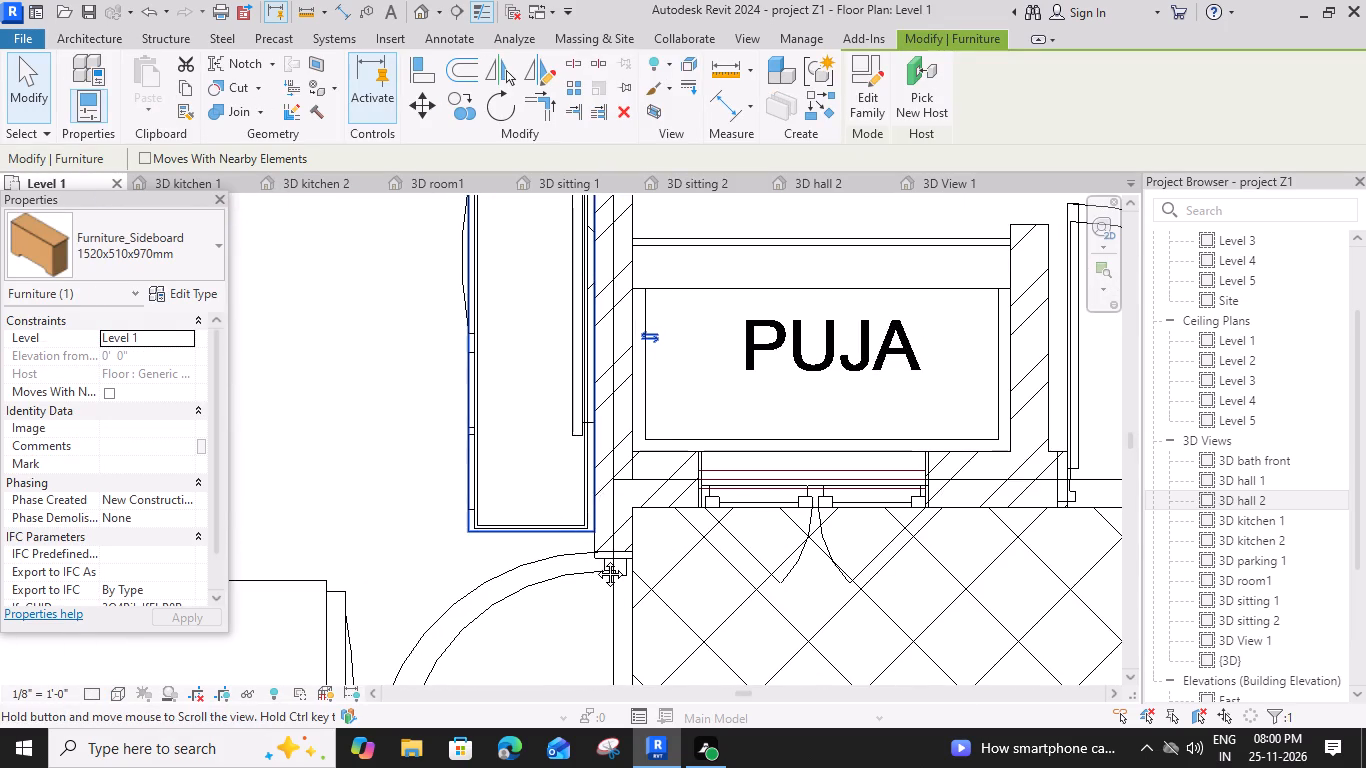
{"action": "middle_click_drag", "start_coordinate": [595, 559], "coordinate": [600, 621]}
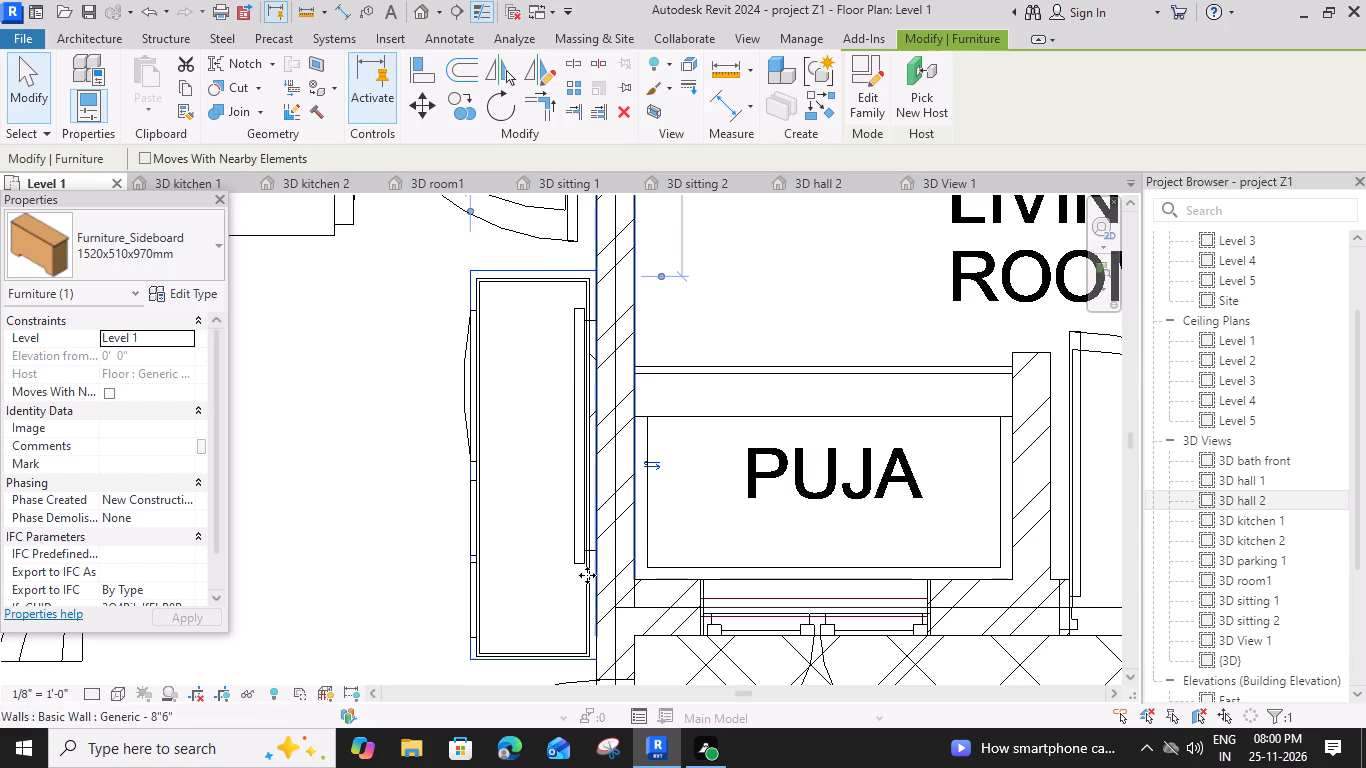
{"action": "scroll", "coordinate": [583, 569], "scroll_direction": "down", "scroll_amount": 3}
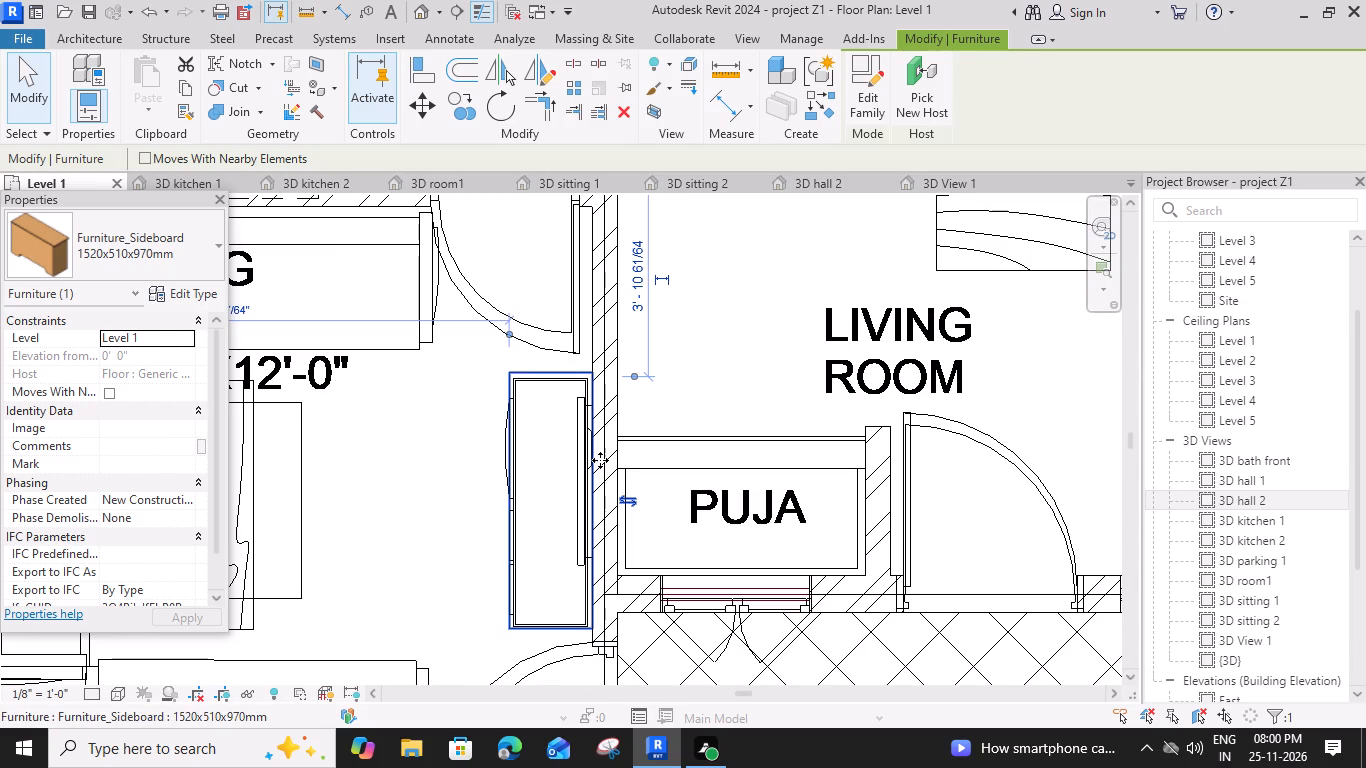
{"action": "key", "text": "Escape"}
Place two RPC Tree - Deciduous Japanese Maple - 10' trees in the Garden on the Level 1 plan, at the two large plant symbols.
{"action": "scroll", "coordinate": [612, 460], "scroll_direction": "down", "scroll_amount": 4}
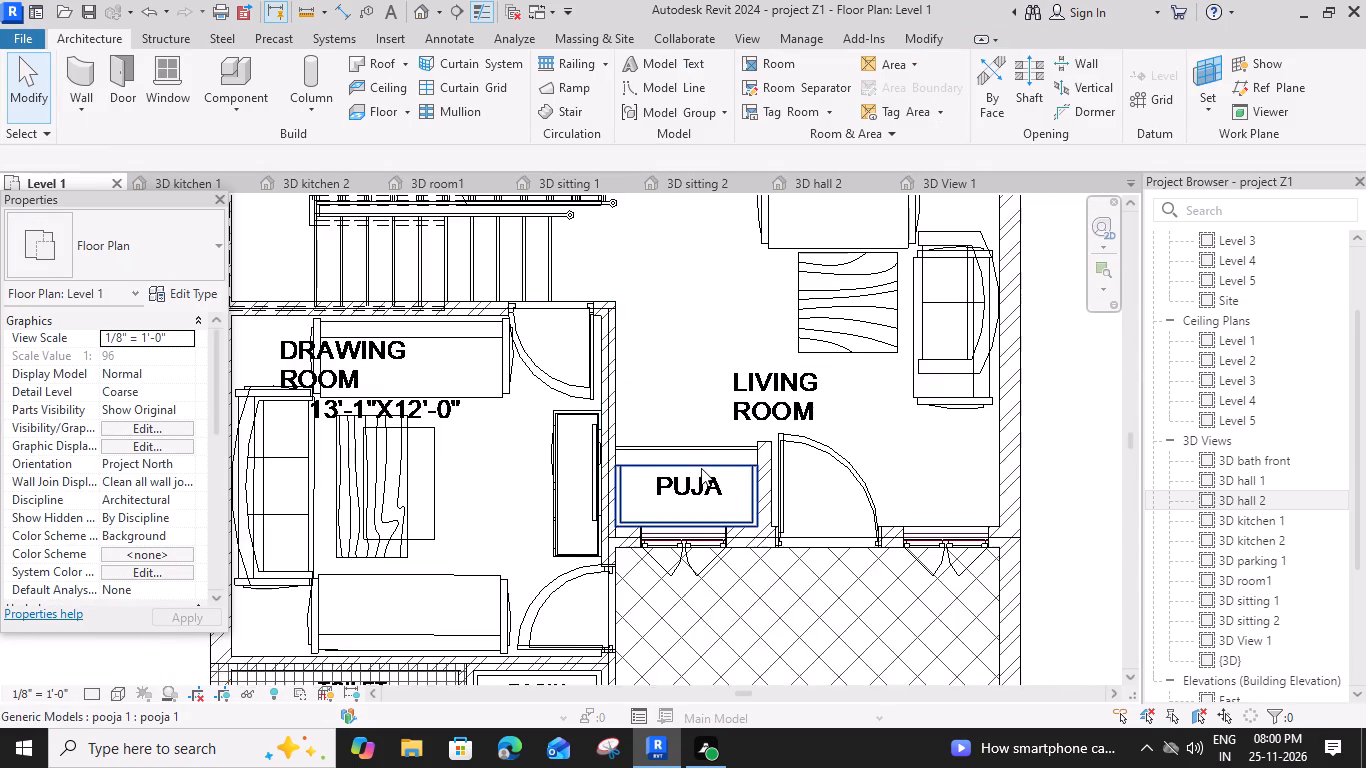
{"action": "scroll", "coordinate": [701, 468], "scroll_direction": "down", "scroll_amount": 6}
{"action": "middle_click_drag", "start_coordinate": [748, 506], "coordinate": [738, 408]}
{"action": "scroll", "coordinate": [634, 437], "scroll_direction": "down", "scroll_amount": 1}
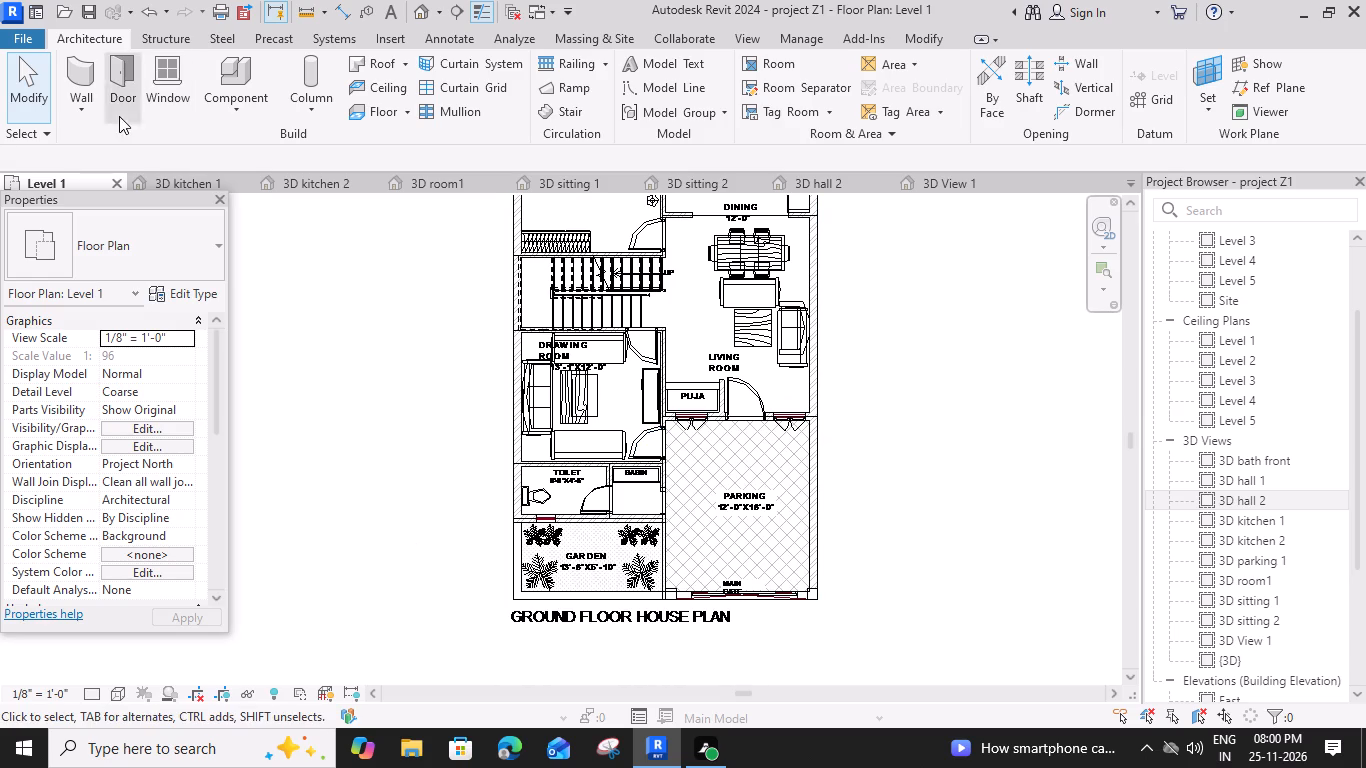
{"action": "left_click", "coordinate": [256, 103]}
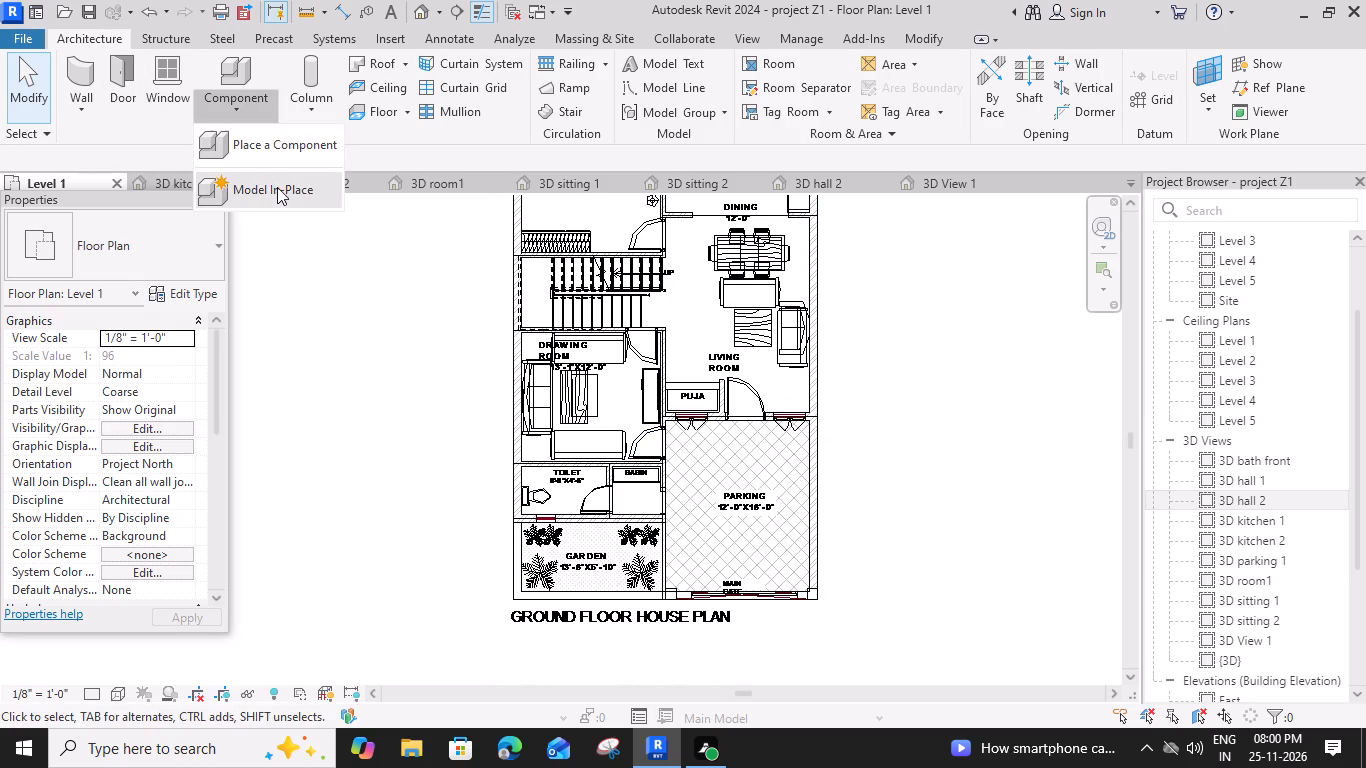
{"action": "left_click", "coordinate": [291, 129]}
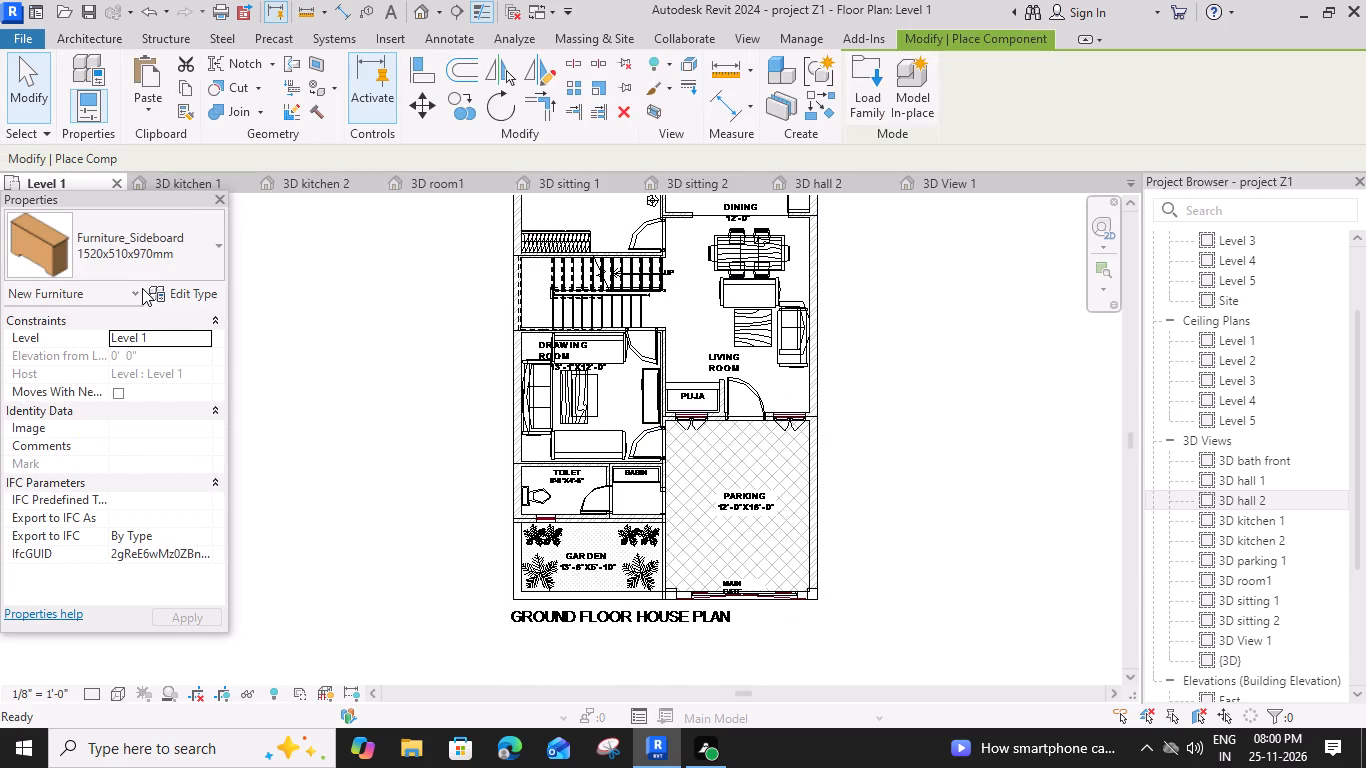
{"action": "left_click", "coordinate": [225, 246]}
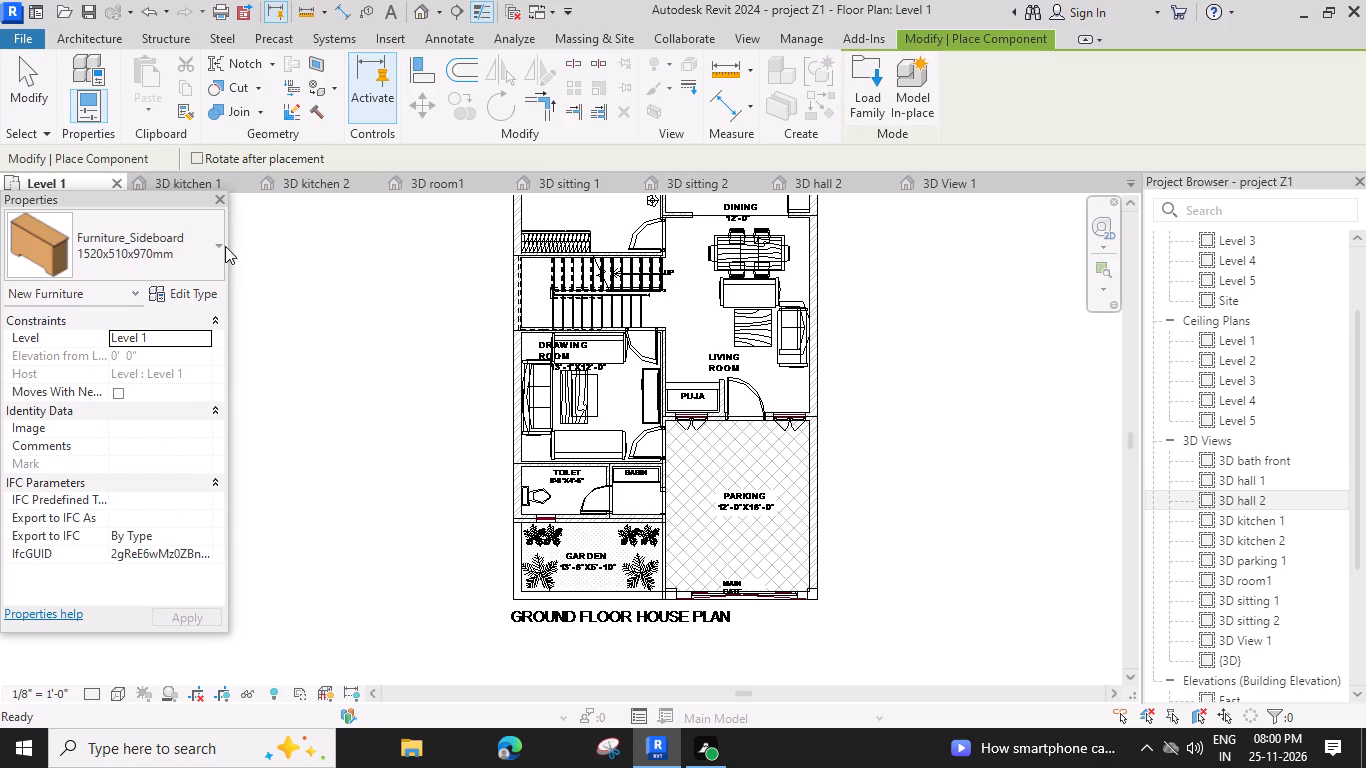
{"action": "left_click", "coordinate": [215, 244]}
{"action": "scroll", "coordinate": [156, 368], "scroll_direction": "down", "scroll_amount": 3}
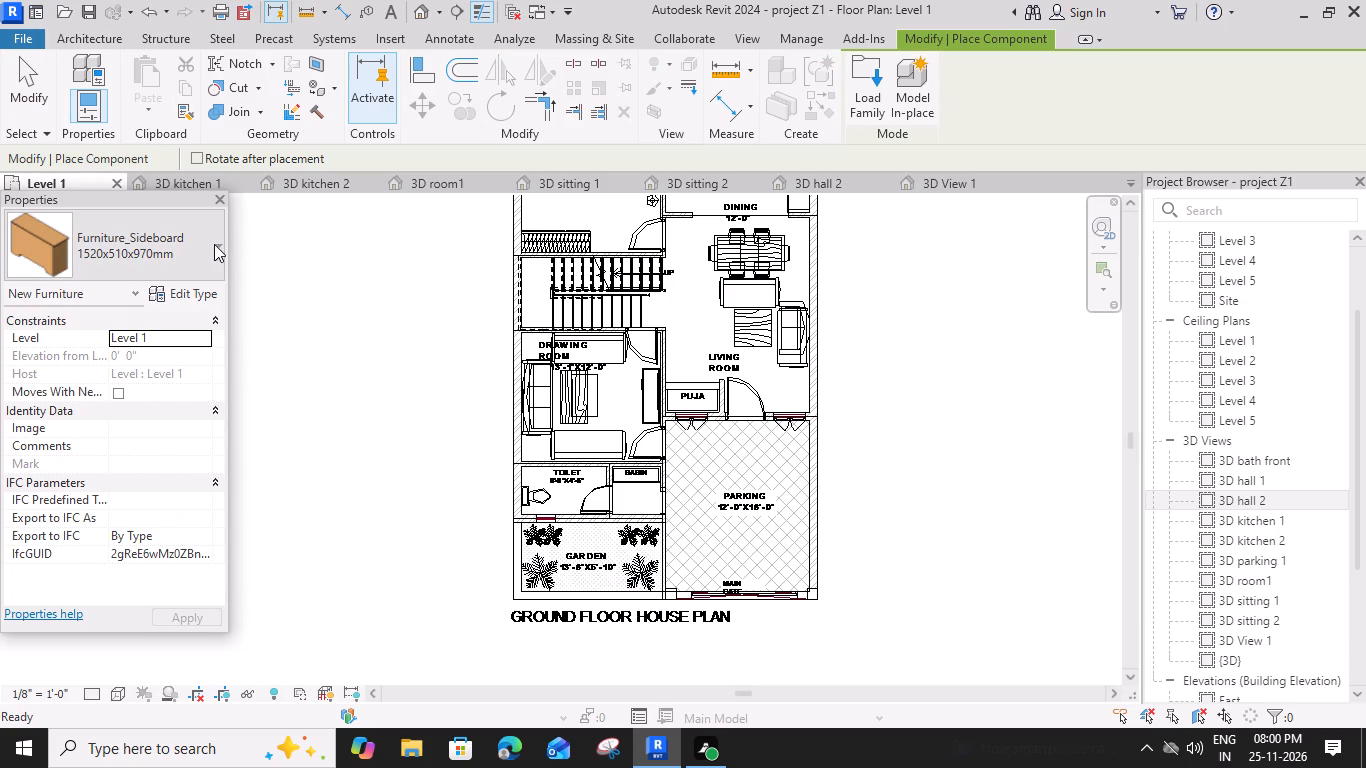
{"action": "scroll", "coordinate": [214, 244], "scroll_direction": "down", "scroll_amount": 1}
{"action": "scroll", "coordinate": [157, 377], "scroll_direction": "down", "scroll_amount": 9}
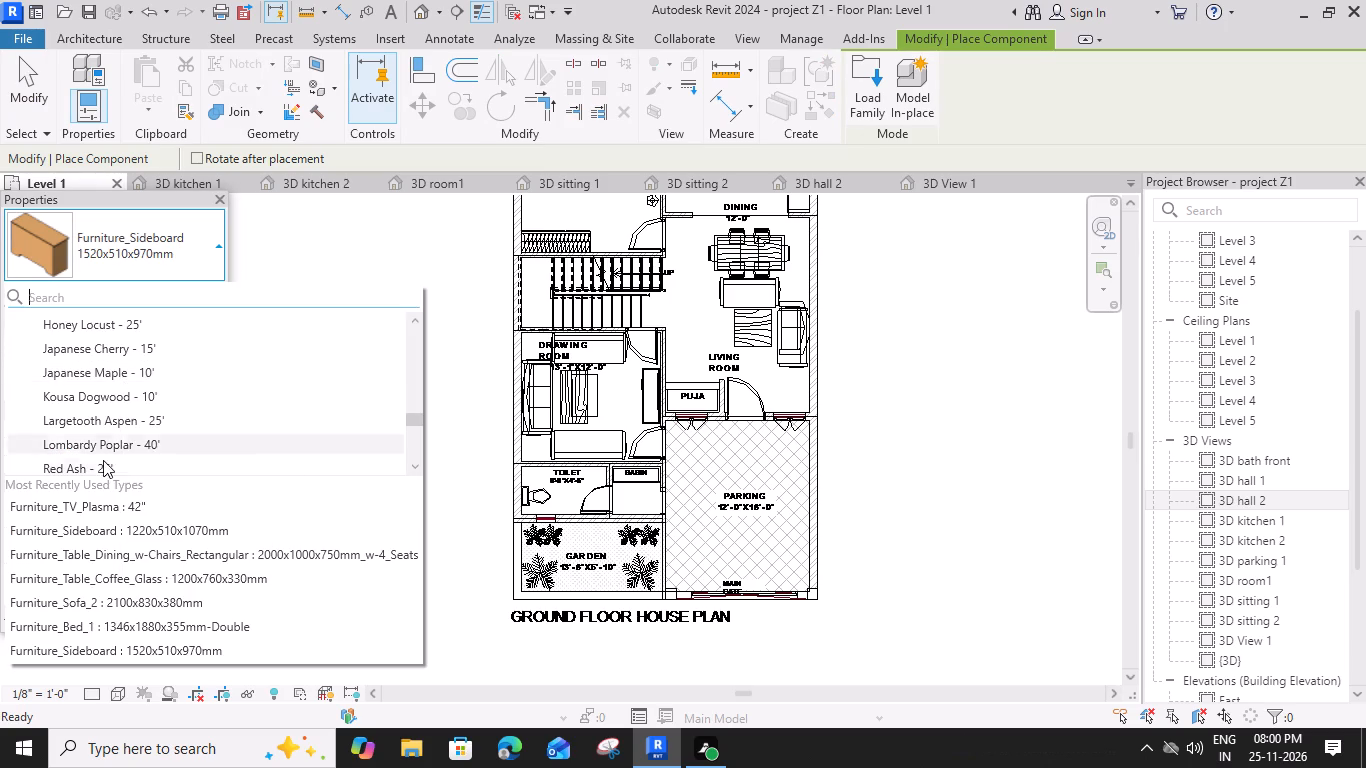
{"action": "left_click", "coordinate": [110, 341]}
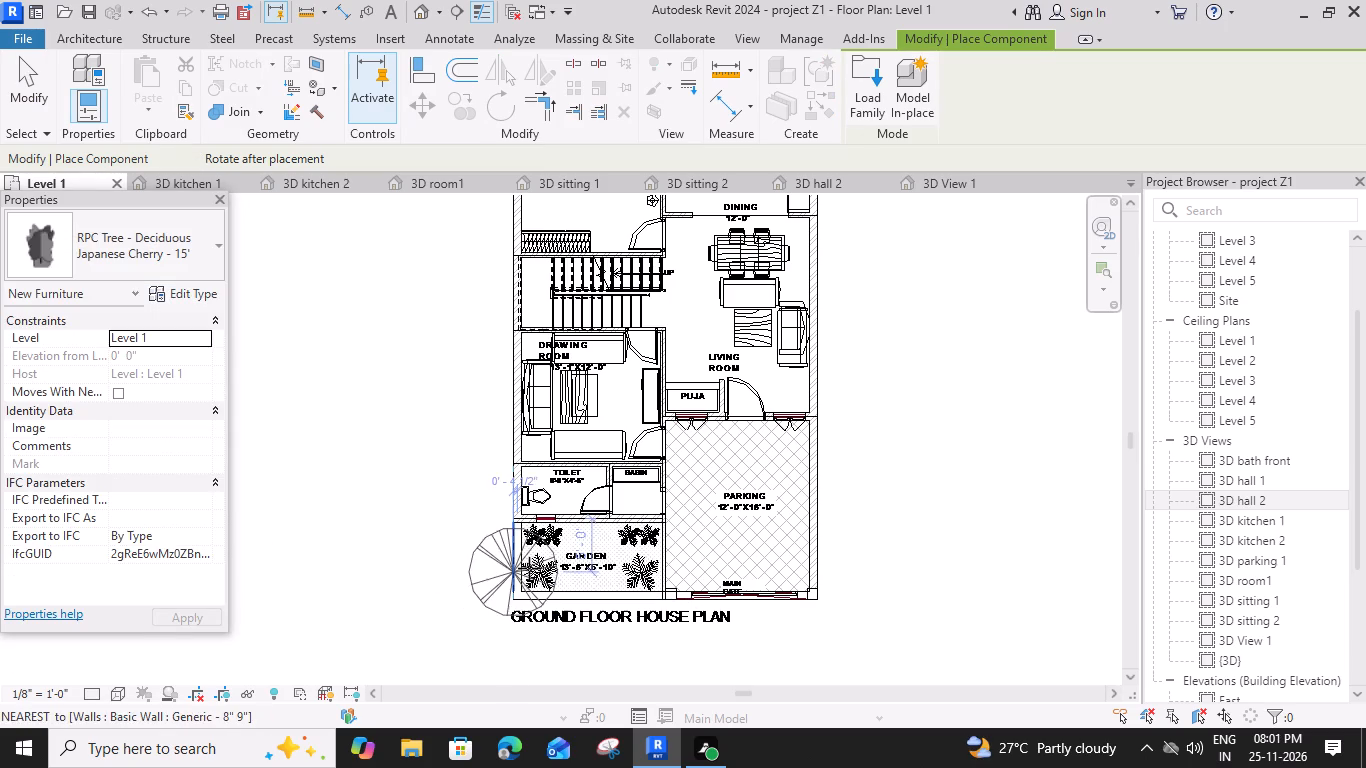
{"action": "left_click", "coordinate": [214, 246]}
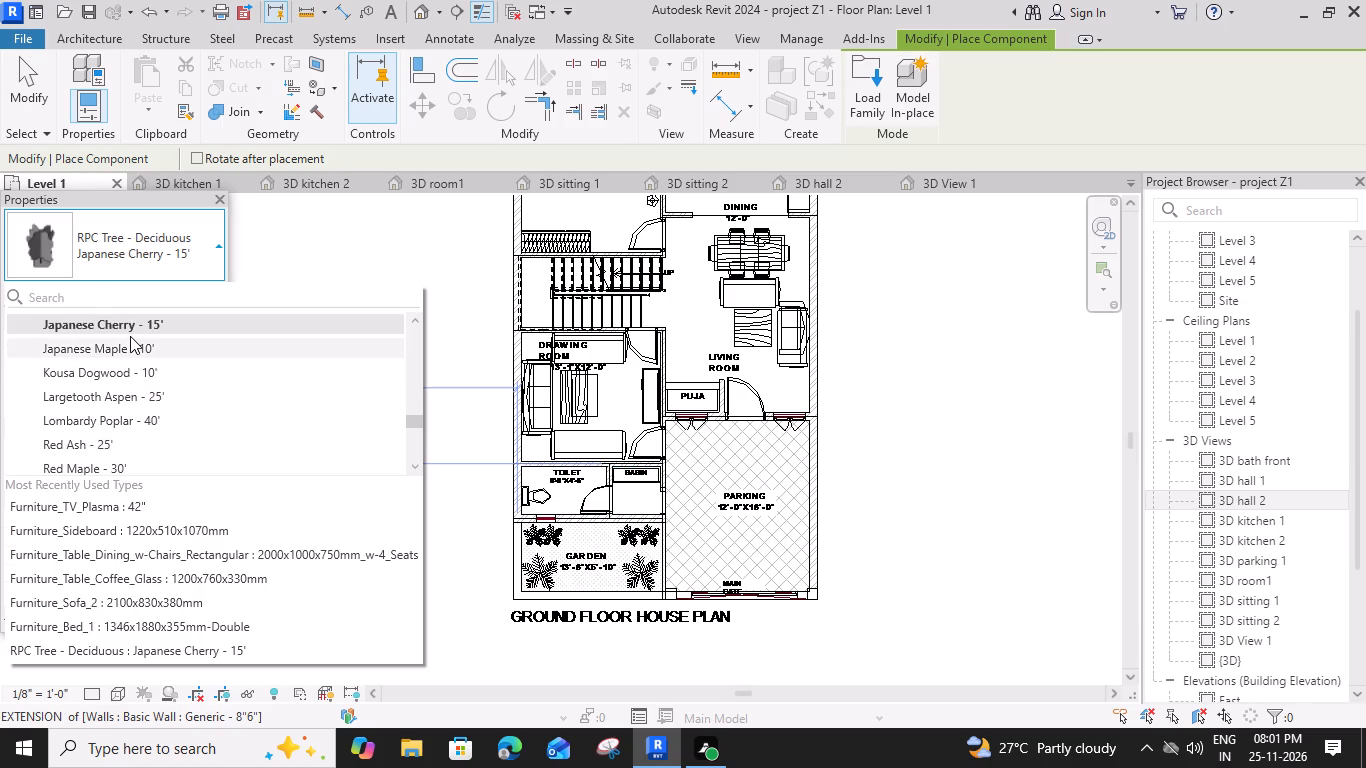
{"action": "scroll", "coordinate": [130, 336], "scroll_direction": "up", "scroll_amount": 4}
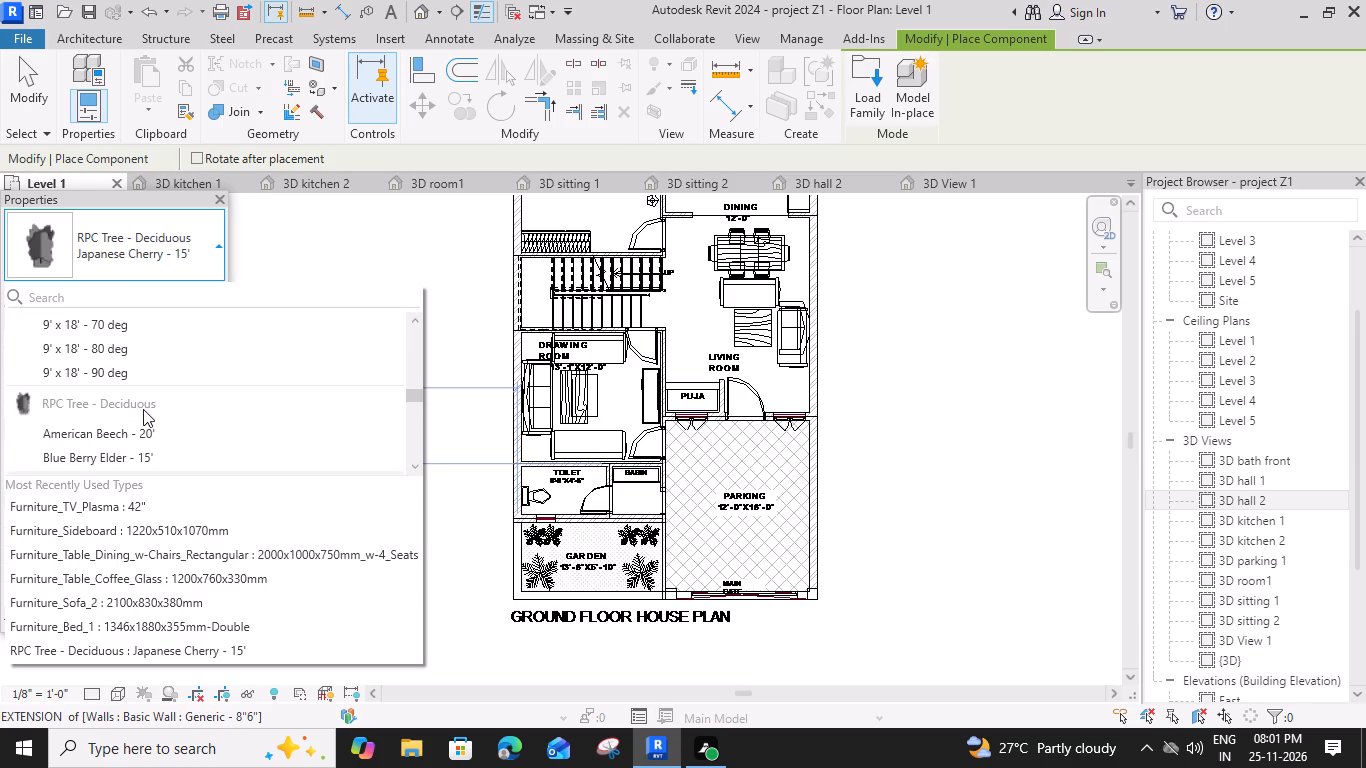
{"action": "scroll", "coordinate": [143, 409], "scroll_direction": "down", "scroll_amount": 2}
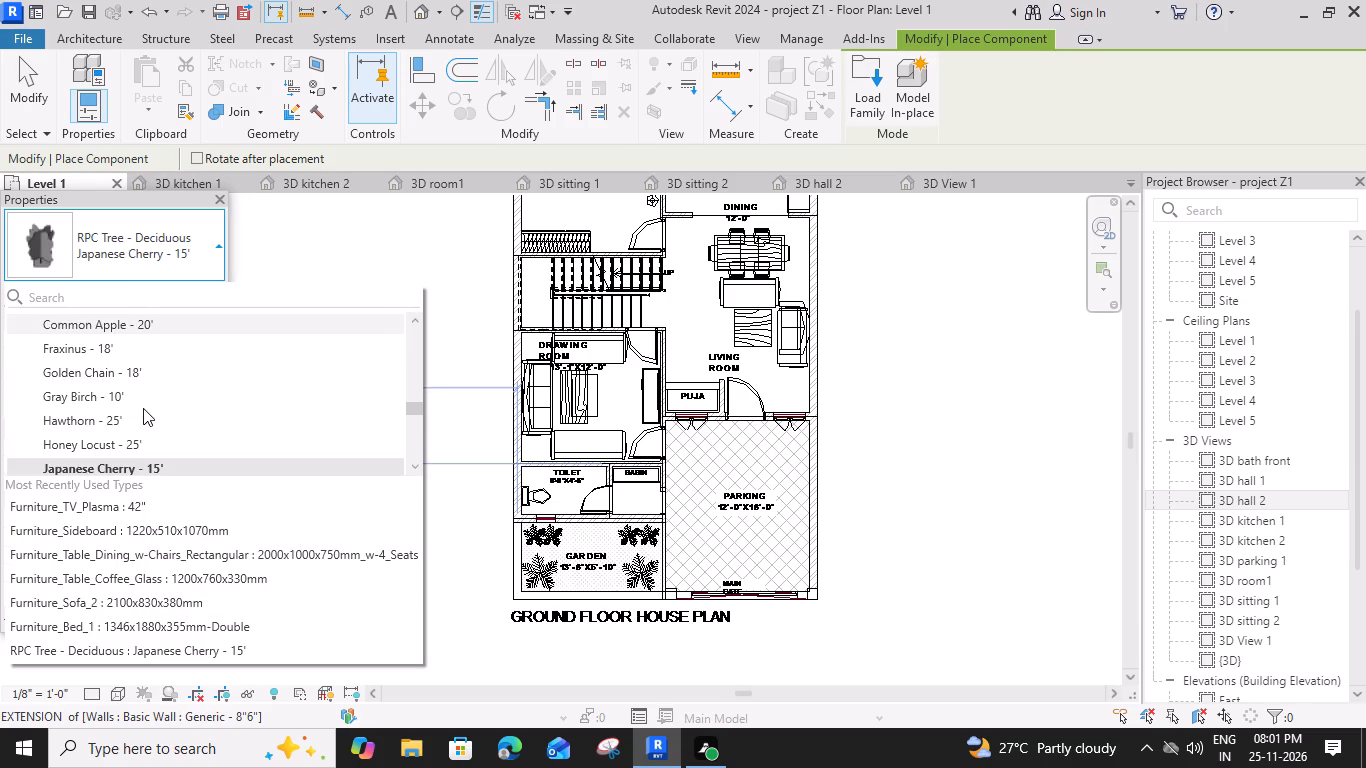
{"action": "left_click", "coordinate": [147, 382]}
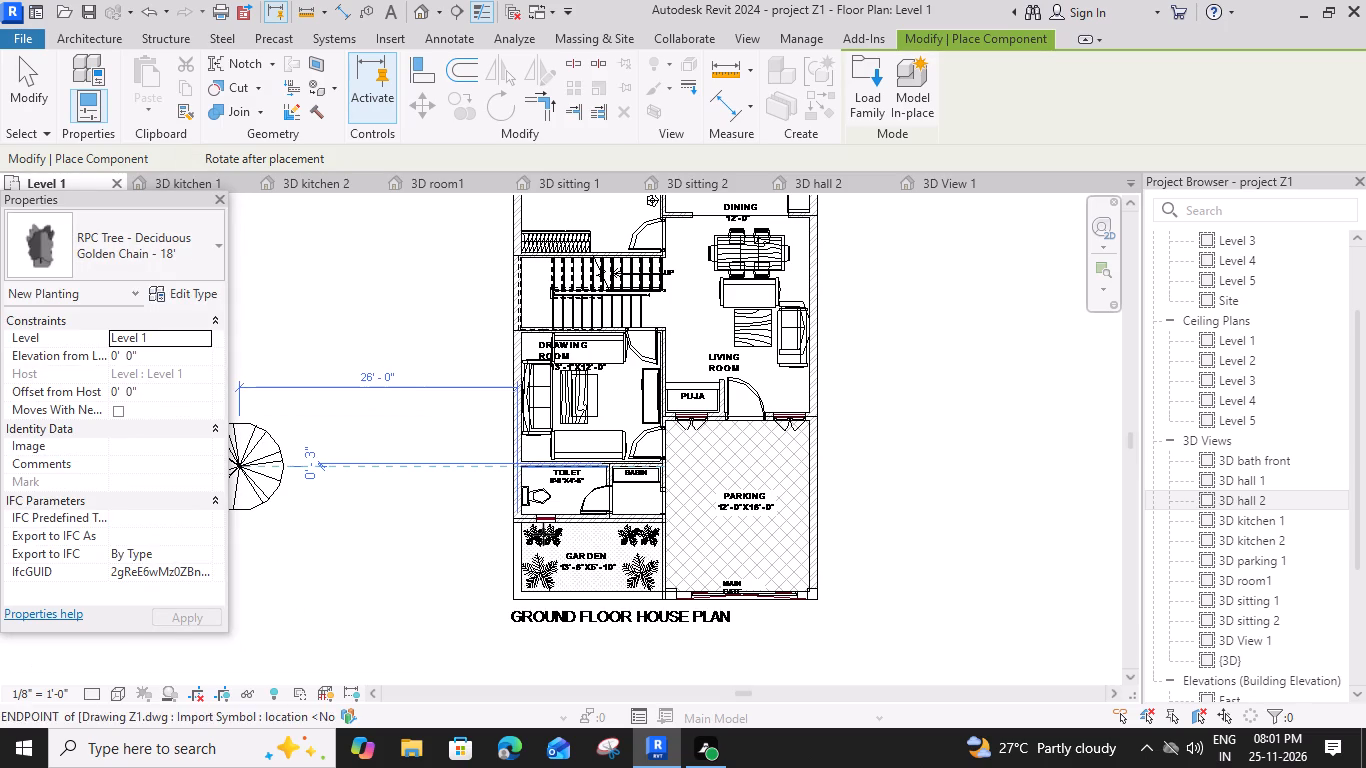
{"action": "left_click", "coordinate": [211, 264]}
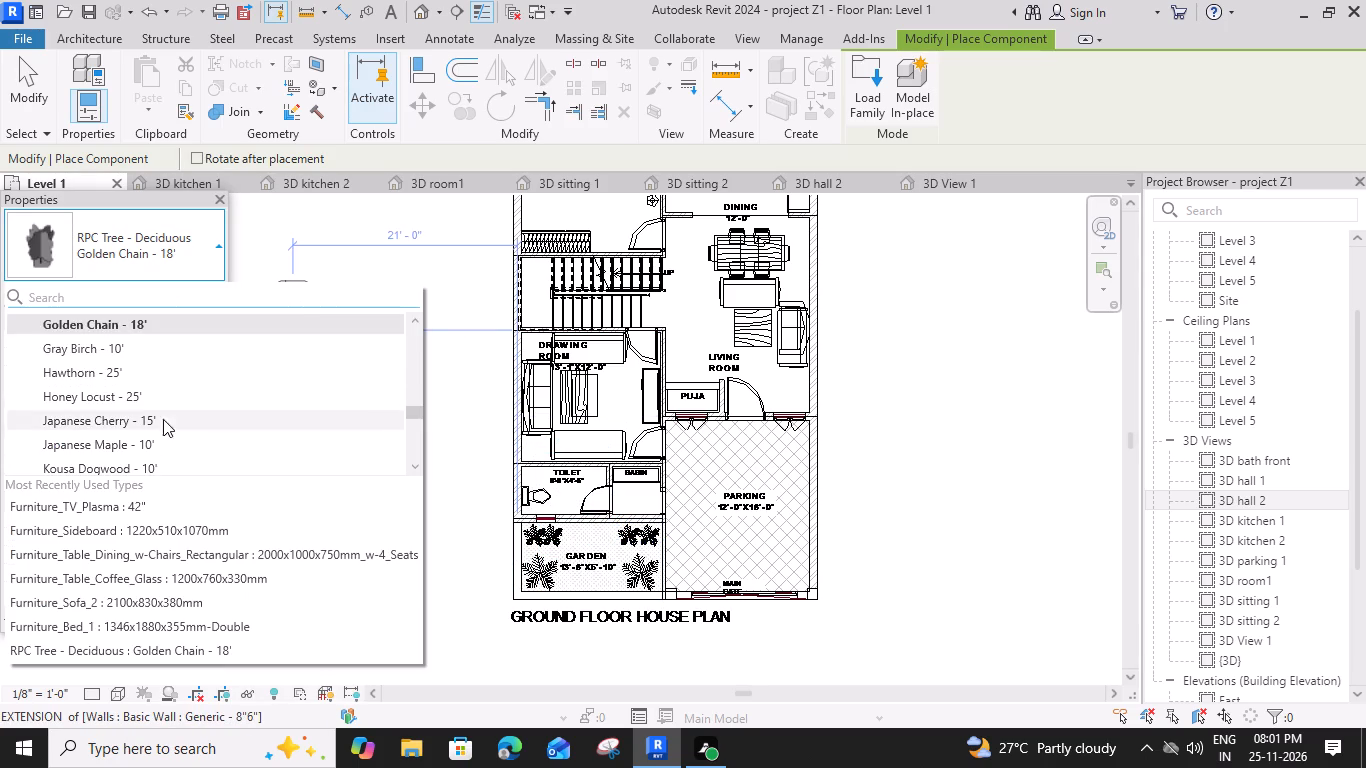
{"action": "left_click", "coordinate": [168, 449]}
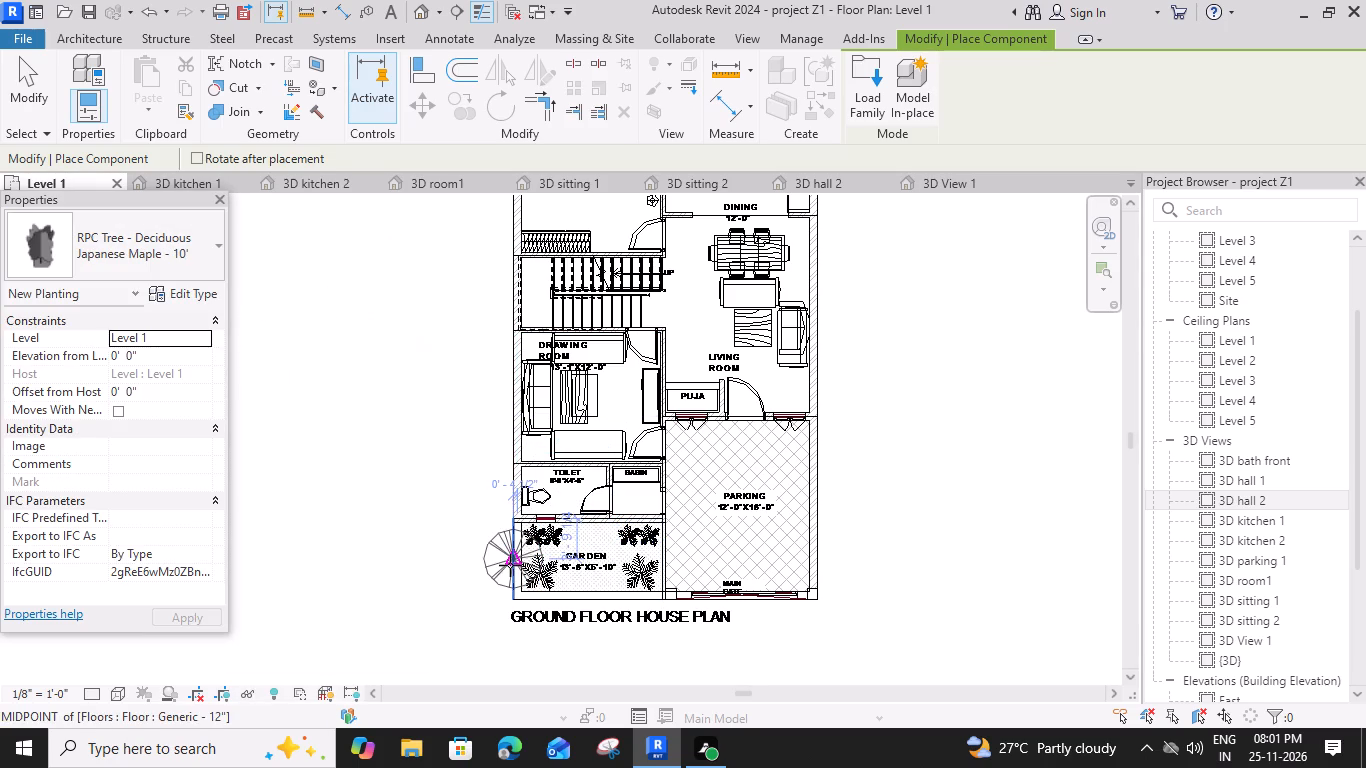
{"action": "scroll", "coordinate": [571, 574], "scroll_direction": "up", "scroll_amount": 6}
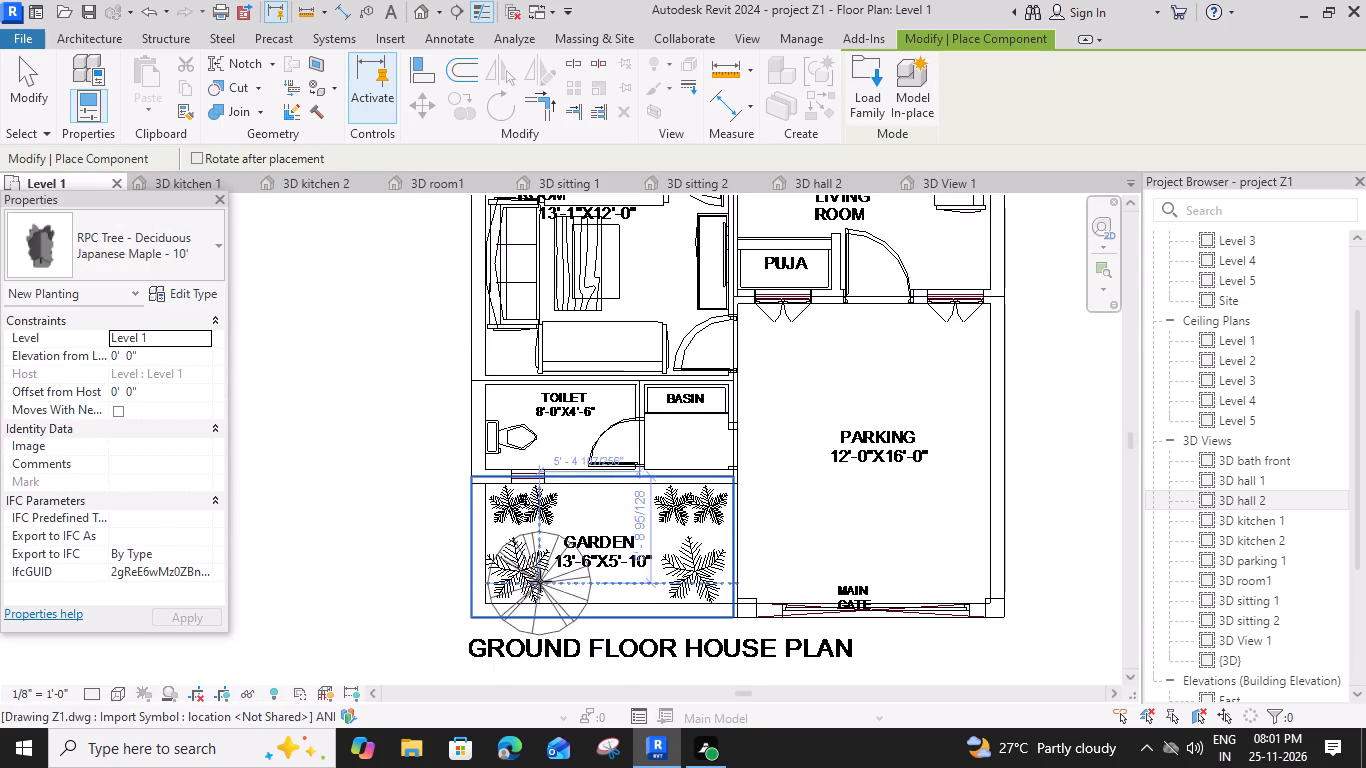
{"action": "scroll", "coordinate": [540, 581], "scroll_direction": "up", "scroll_amount": 3}
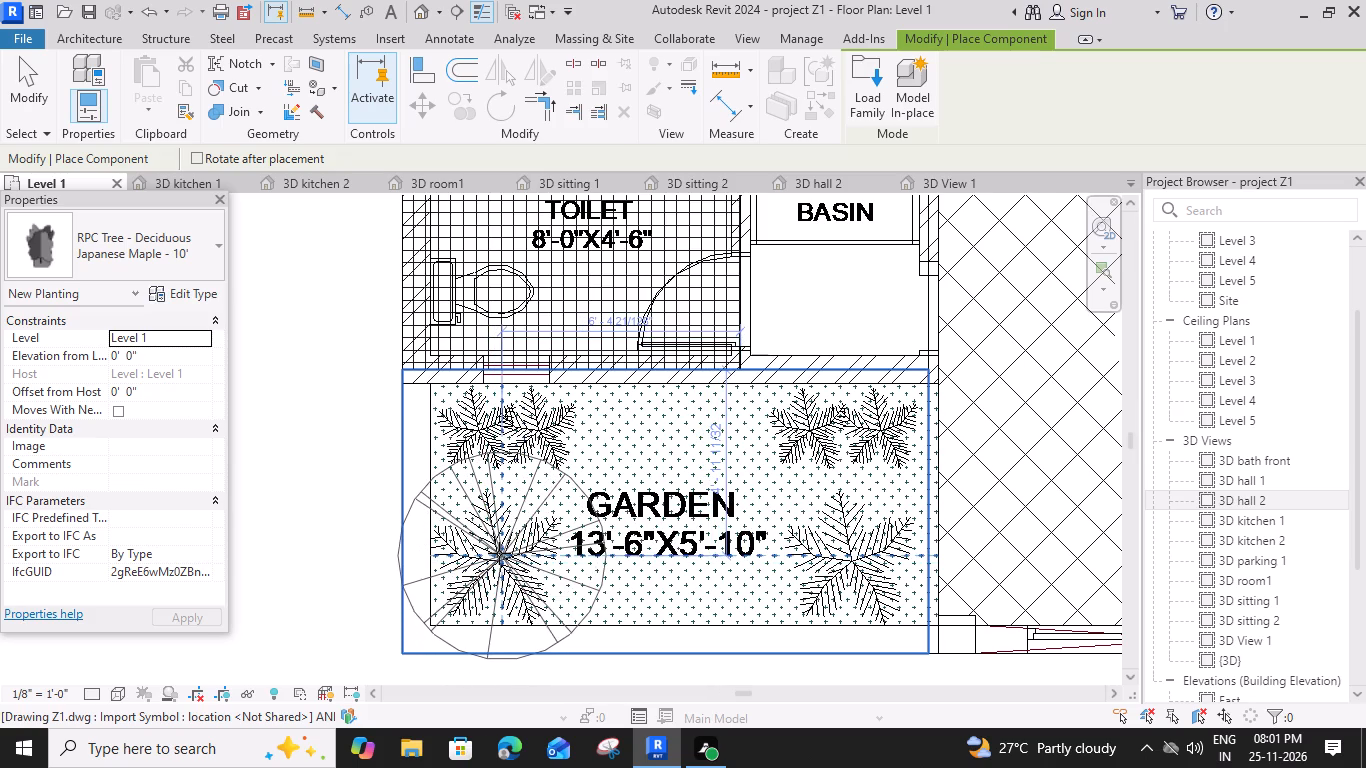
{"action": "left_click", "coordinate": [499, 553]}
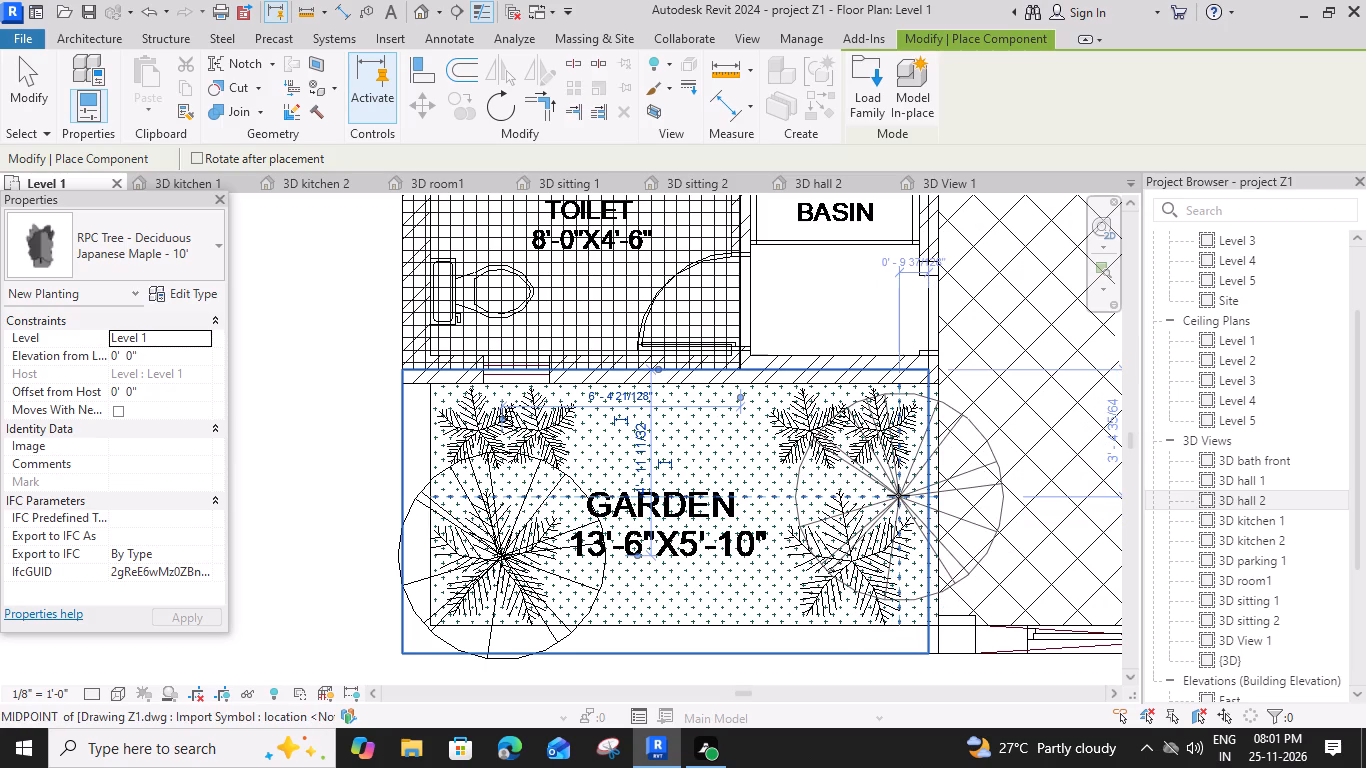
{"action": "left_click", "coordinate": [899, 577]}
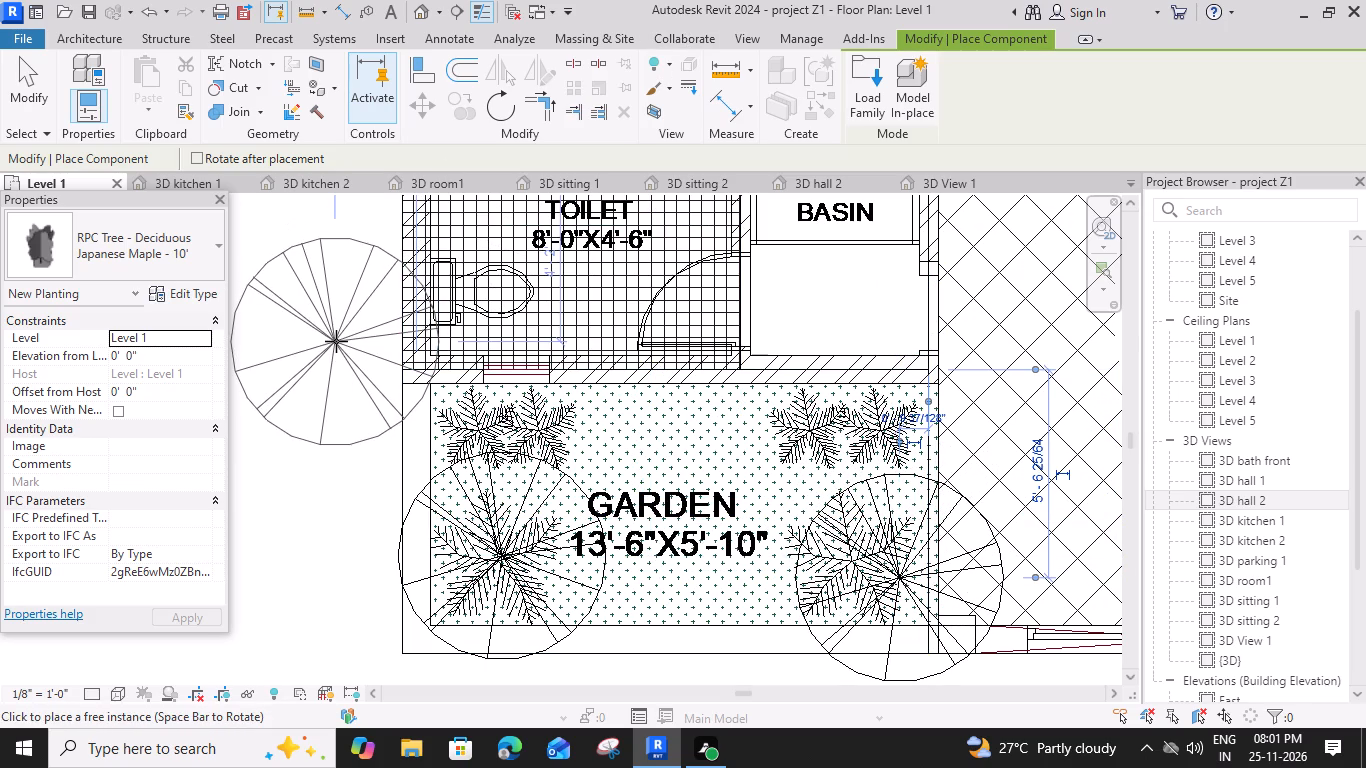
{"action": "key", "text": "grave"}
{"action": "key", "text": "Escape"}
{"action": "key", "text": "Escape"}
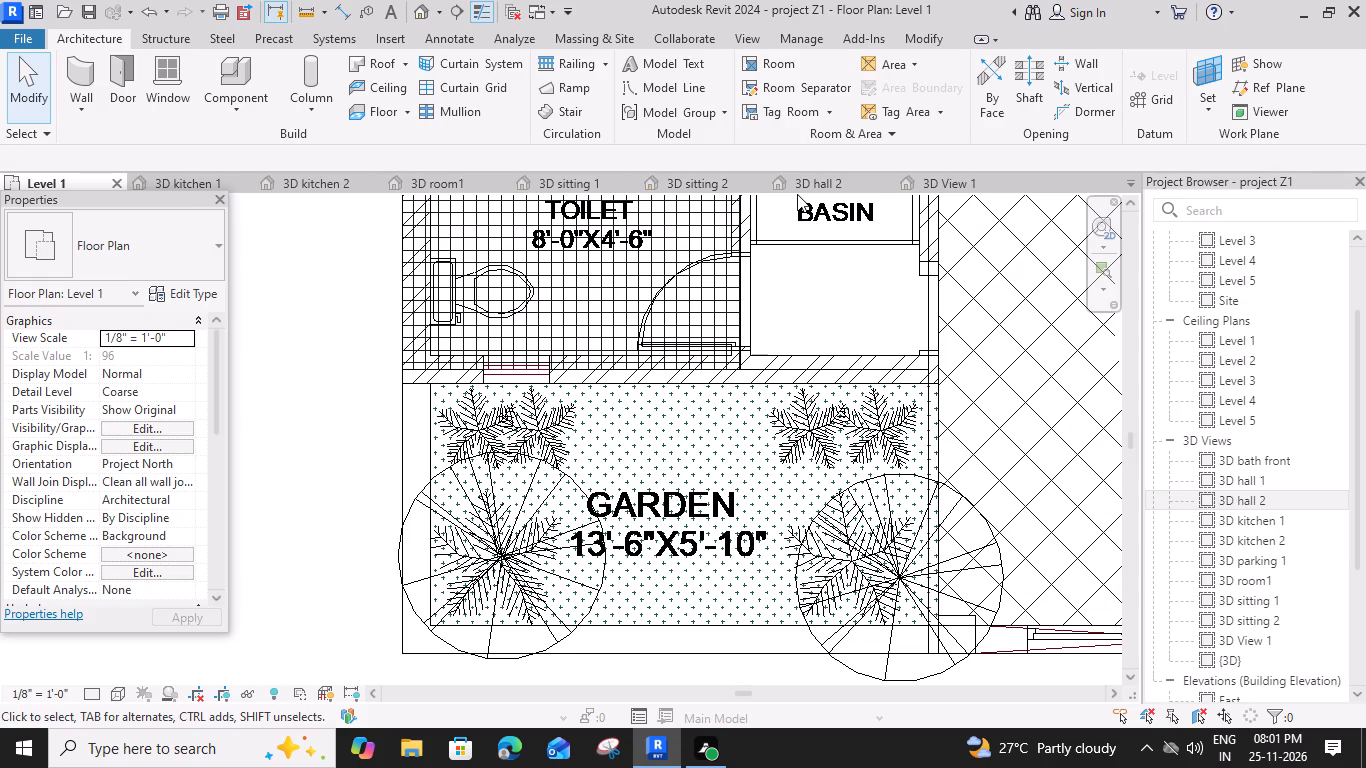
Rename the bedroom perspective 3D View 1 as 3D room 2 and close that view.
{"action": "left_click", "coordinate": [981, 174]}
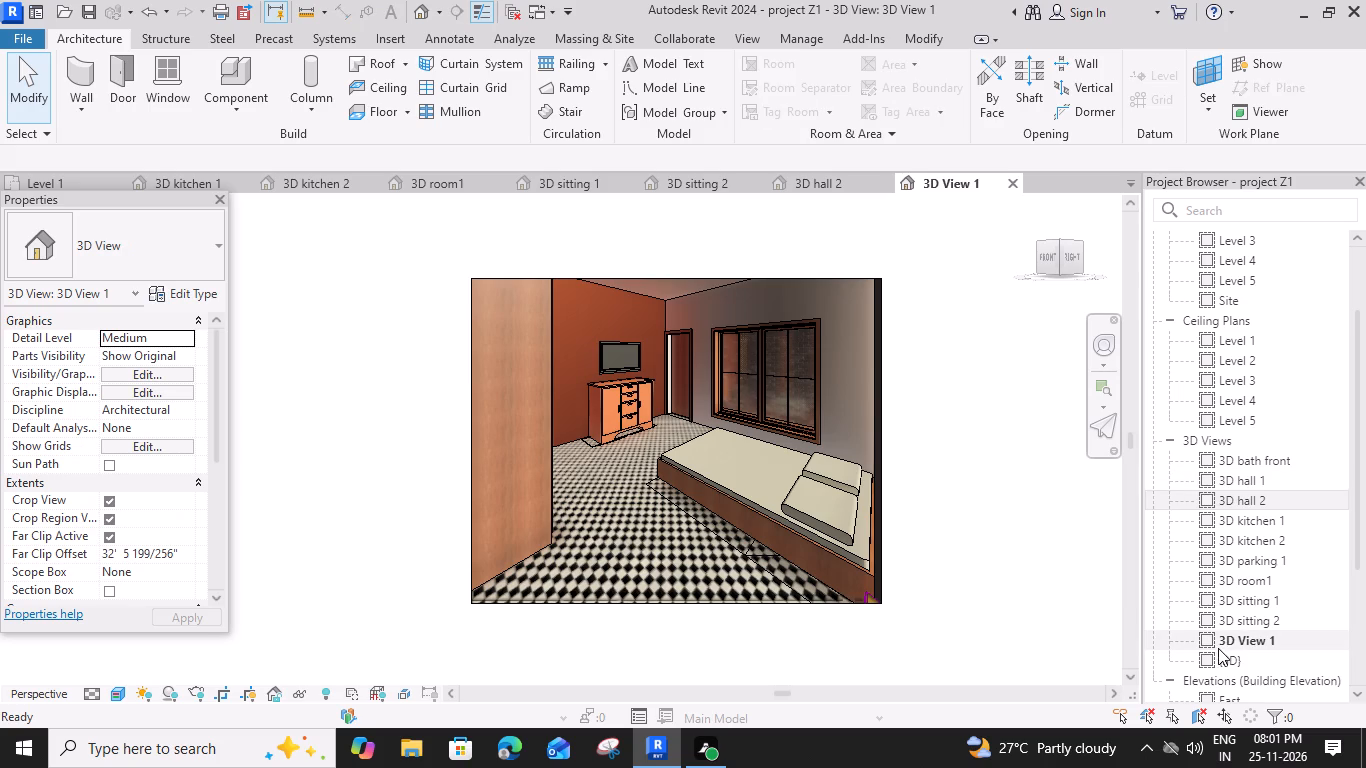
{"action": "right_click", "coordinate": [1236, 642]}
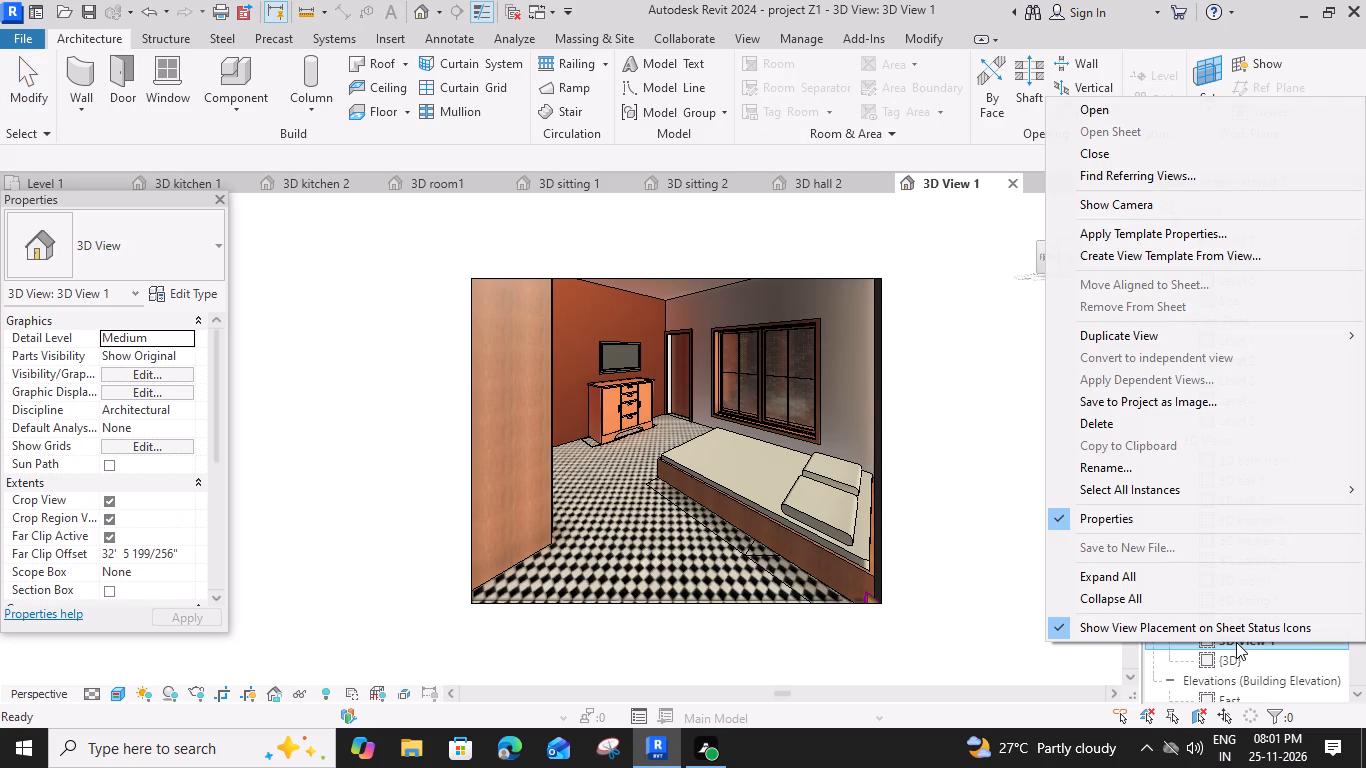
{"action": "left_click", "coordinate": [1209, 462]}
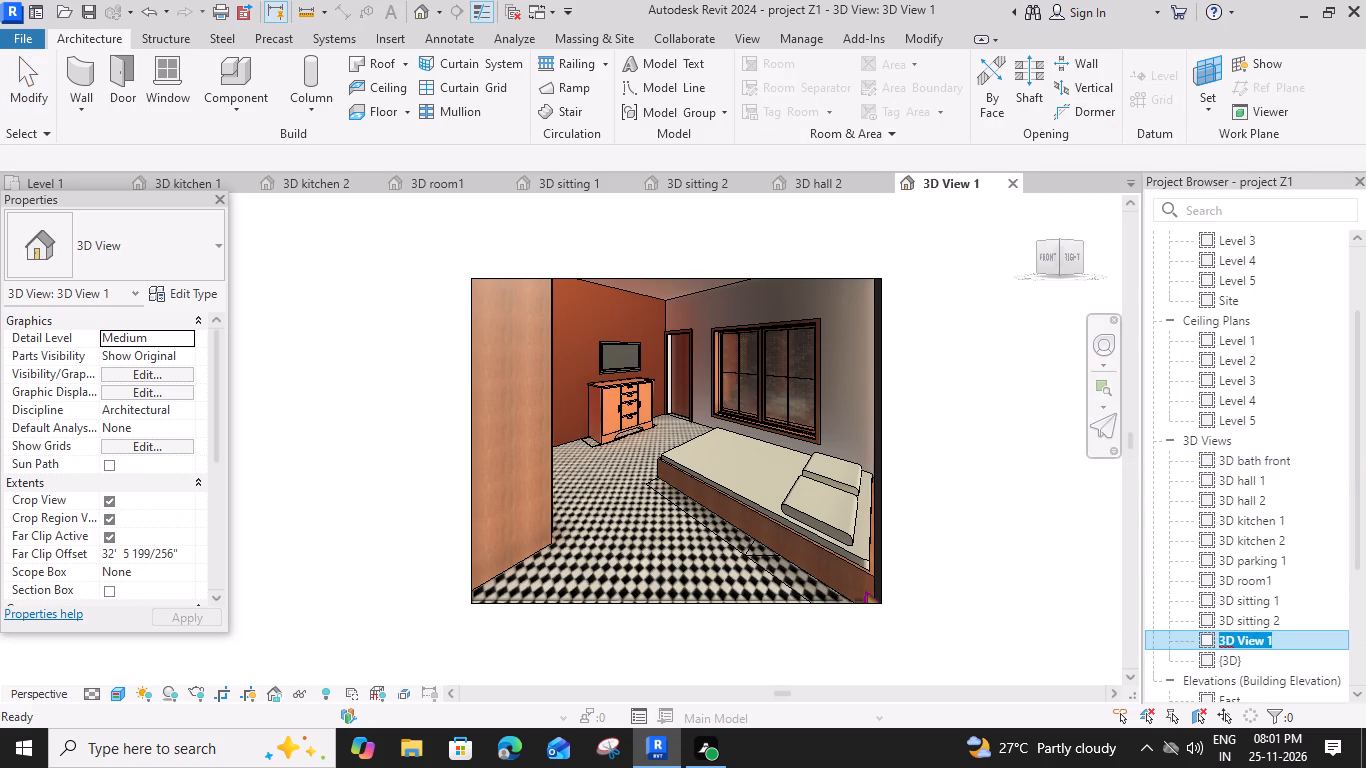
{"action": "left_click", "coordinate": [1303, 636]}
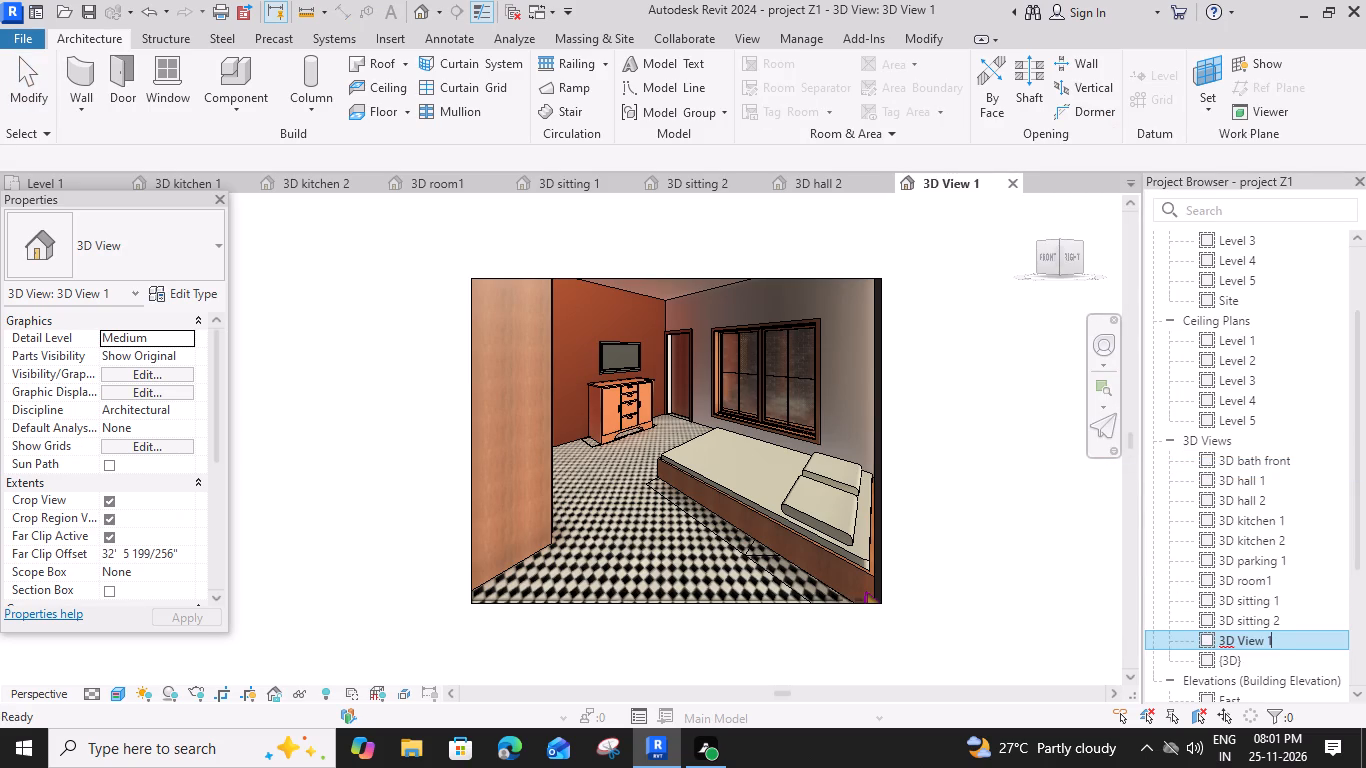
{"action": "key", "text": "BackSpace"}
{"action": "key", "text": "BackSpace"}
{"action": "key", "text": "BackSpace"}
{"action": "key", "text": "BackSpace"}
{"action": "key", "text": "BackSpace"}
{"action": "key", "text": "BackSpace"}
{"action": "key", "text": "BackSpace"}
{"action": "key", "text": "space"}
{"action": "type", "text": "room 2"}
{"action": "key", "text": "Return"}
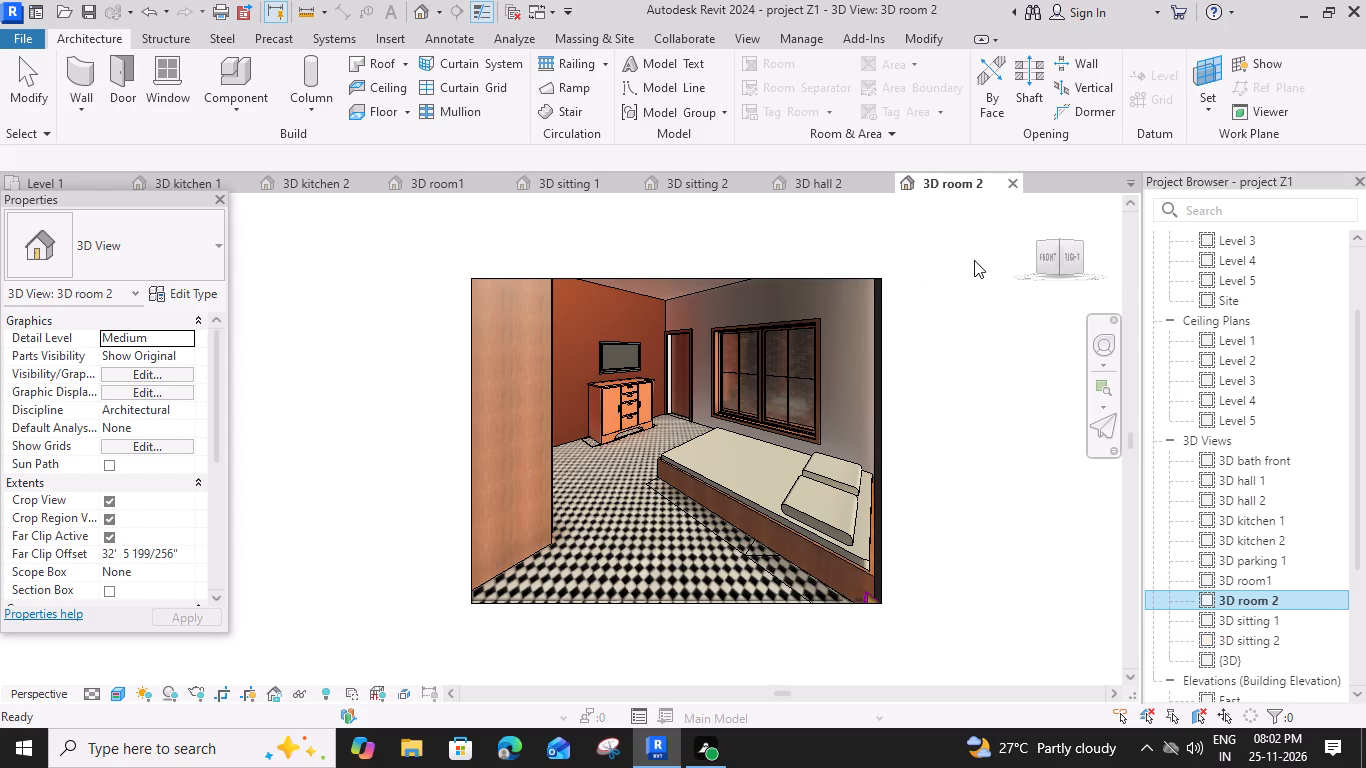
{"action": "left_click", "coordinate": [1010, 182]}
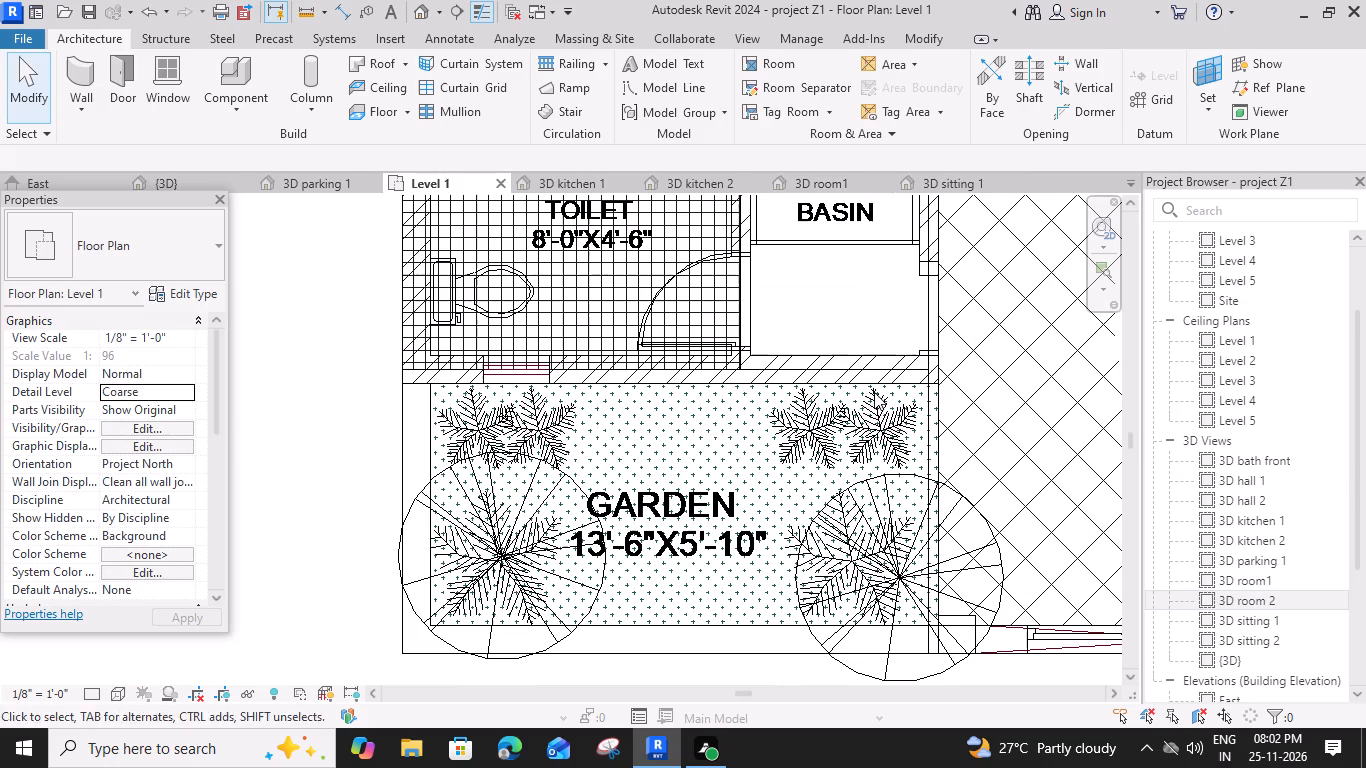
Move both Japanese Maple trees on the Level 1 plan away from the front boundary, in line about 4'-2" from the Toilet-side garden wall.
{"action": "left_click", "coordinate": [205, 181]}
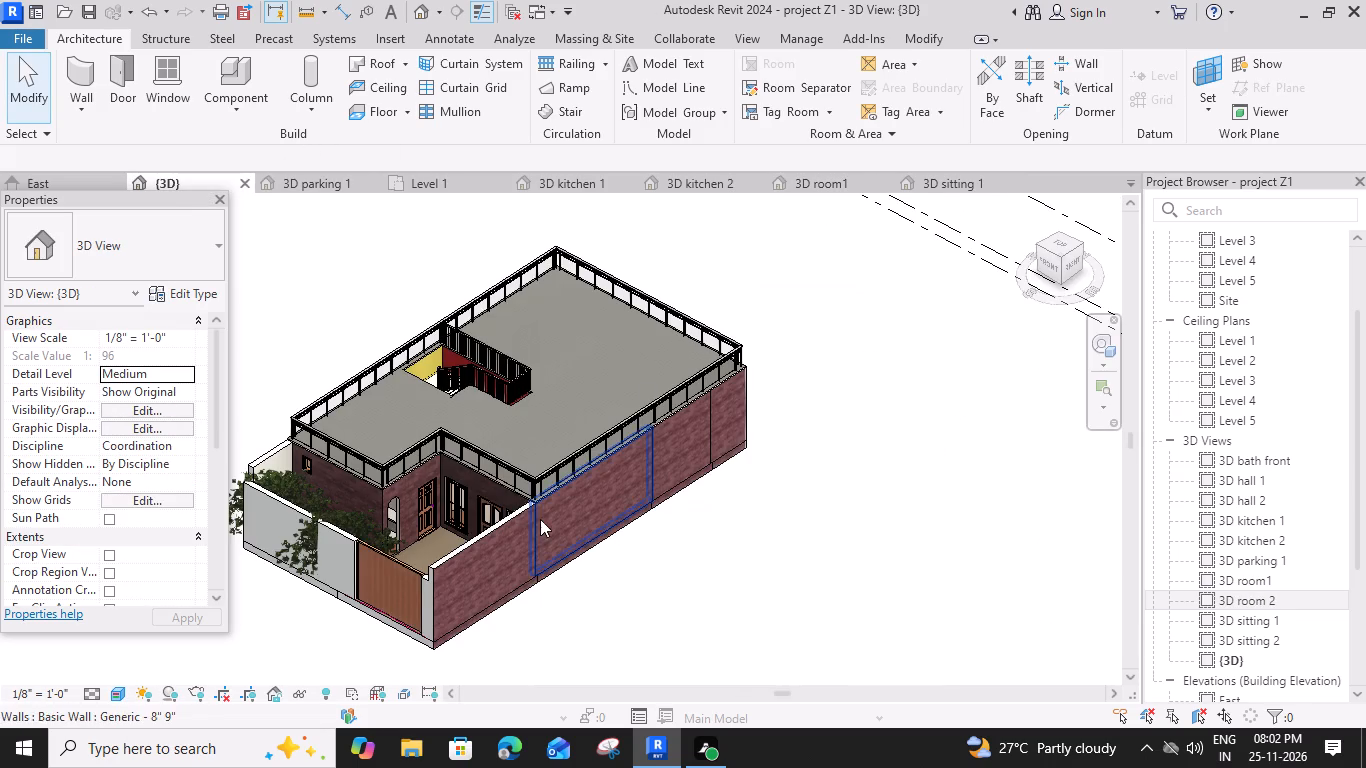
{"action": "middle_click_drag", "start_coordinate": [546, 519], "coordinate": [710, 481]}
{"action": "middle_click_drag", "start_coordinate": [611, 465], "coordinate": [606, 442], "text": "shift"}
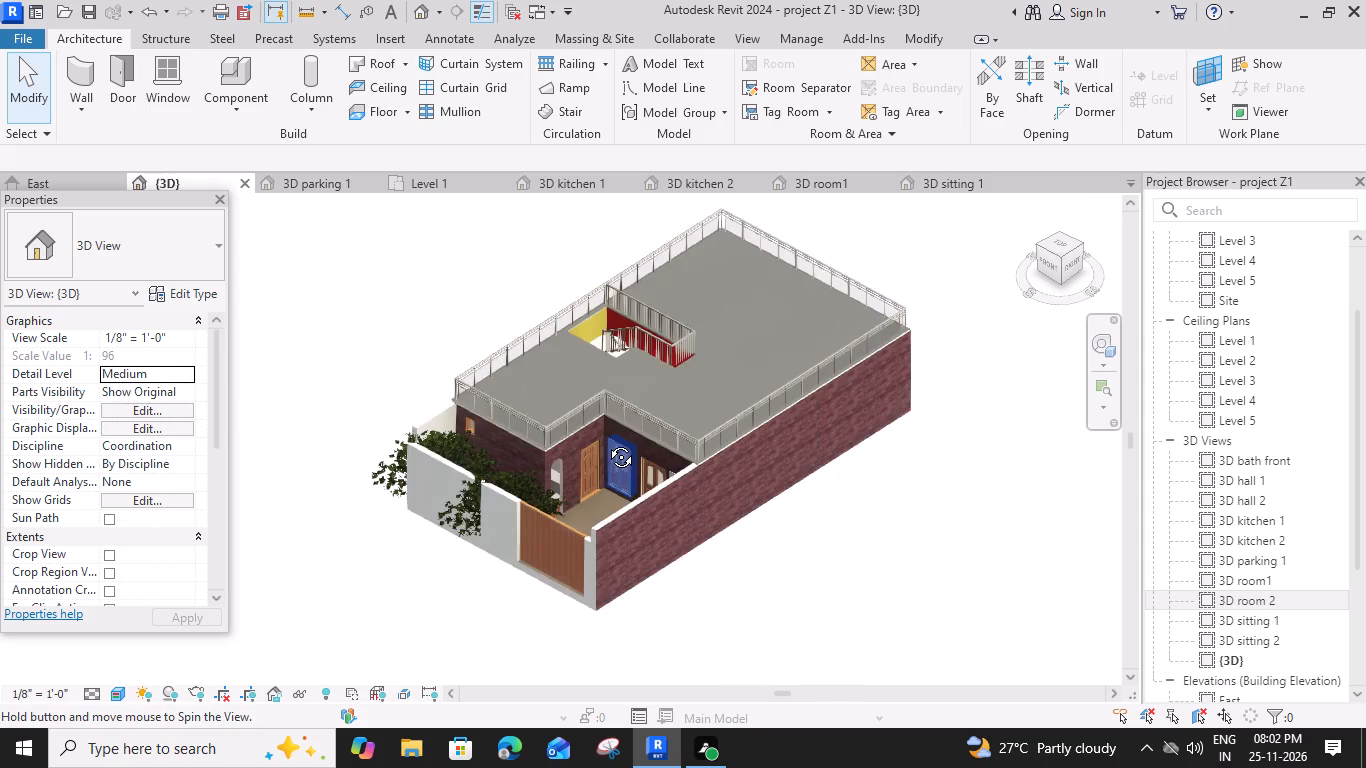
{"action": "middle_click_drag", "start_coordinate": [606, 442], "coordinate": [496, 566], "text": "shift"}
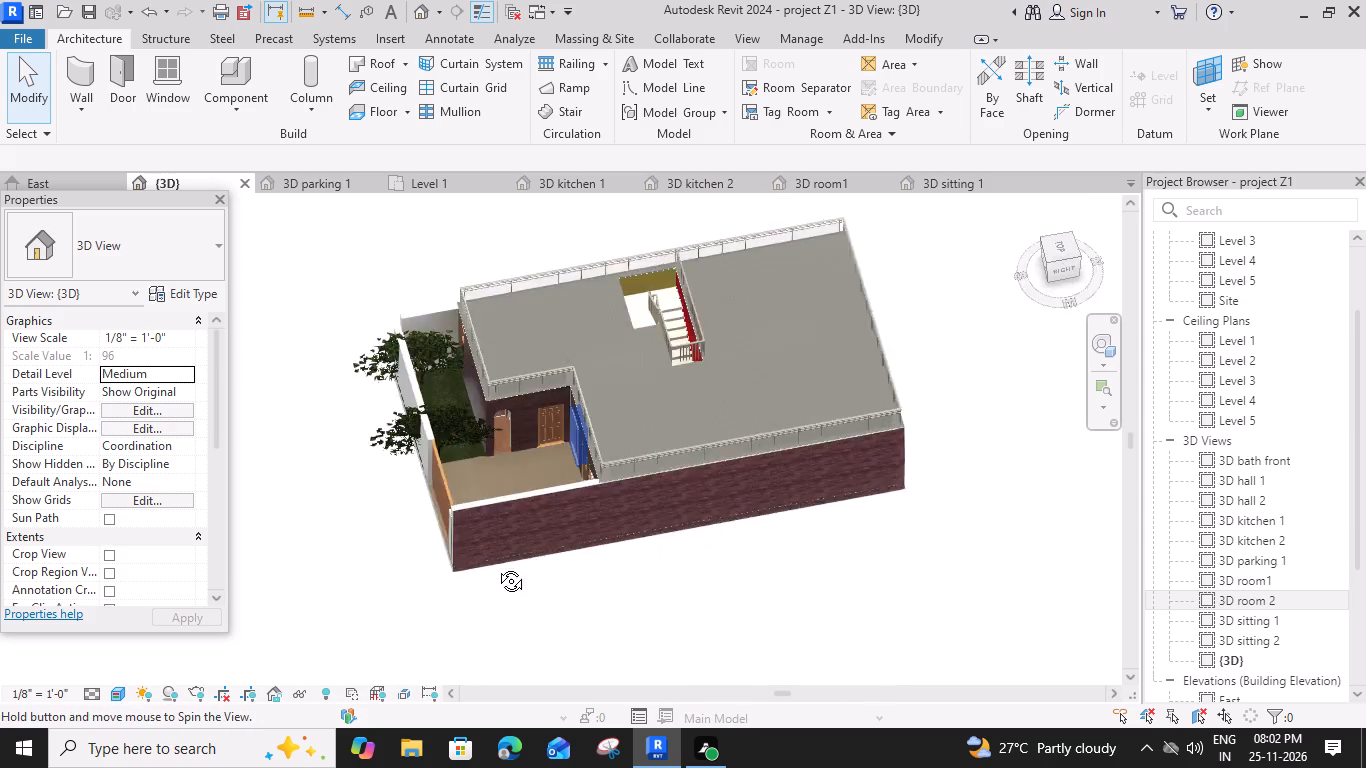
{"action": "middle_click_drag", "start_coordinate": [496, 566], "coordinate": [655, 583], "text": "shift"}
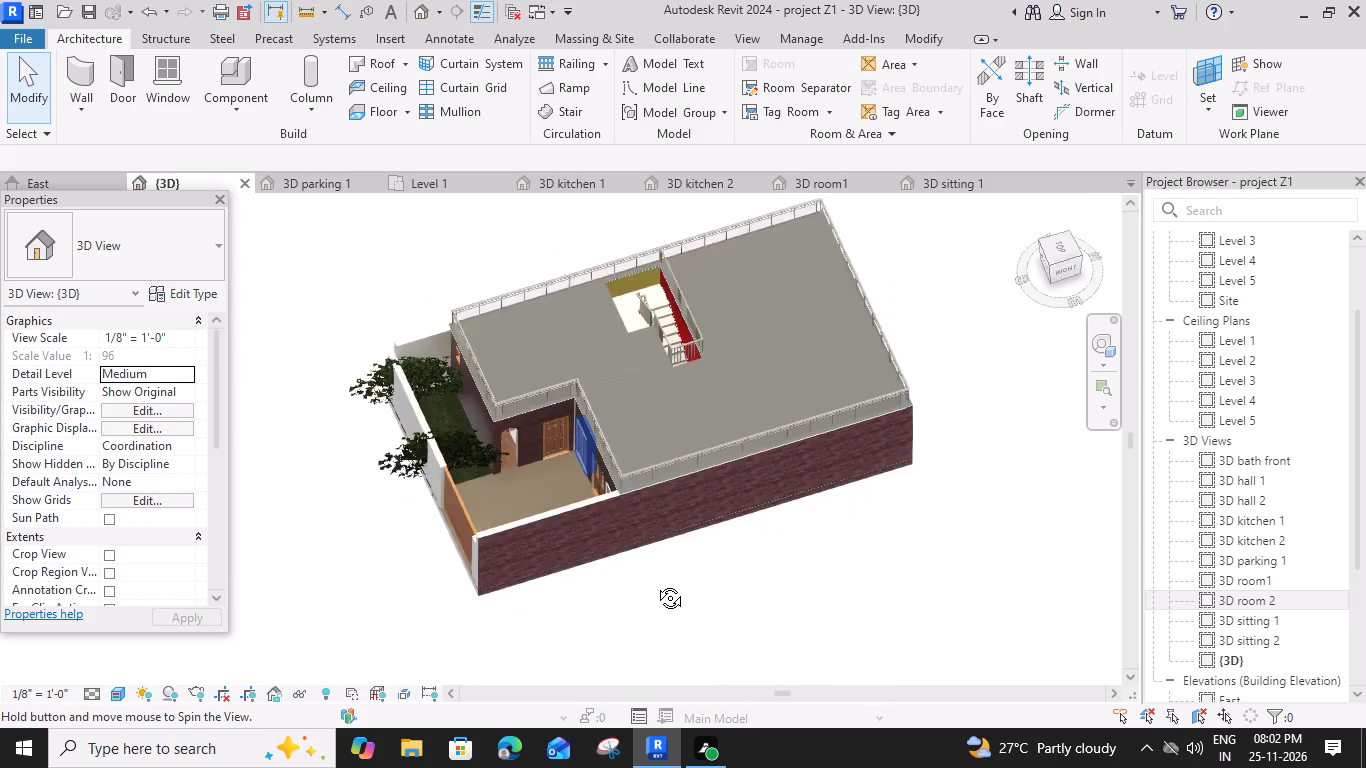
{"action": "middle_click_drag", "start_coordinate": [655, 583], "coordinate": [668, 581], "text": "shift"}
{"action": "scroll", "coordinate": [496, 537], "scroll_direction": "up", "scroll_amount": 3}
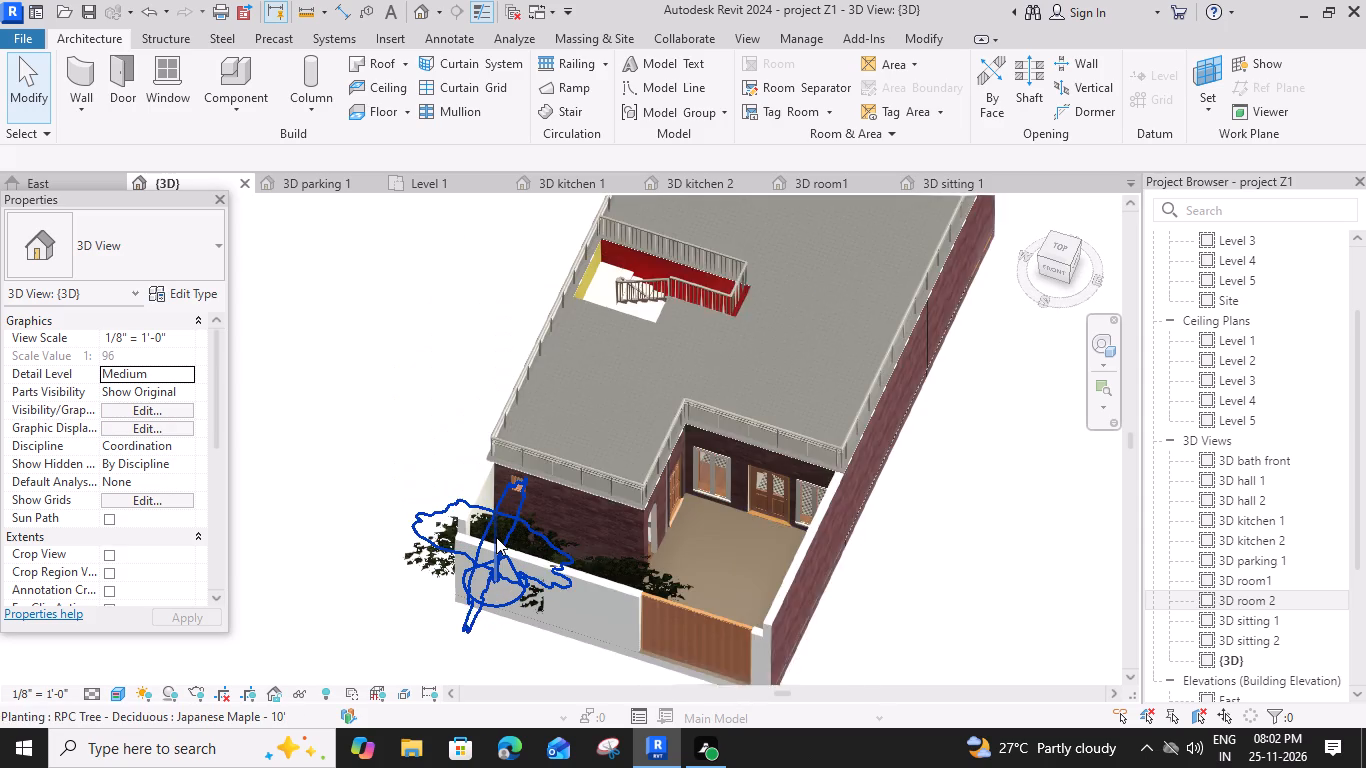
{"action": "left_click", "coordinate": [511, 530]}
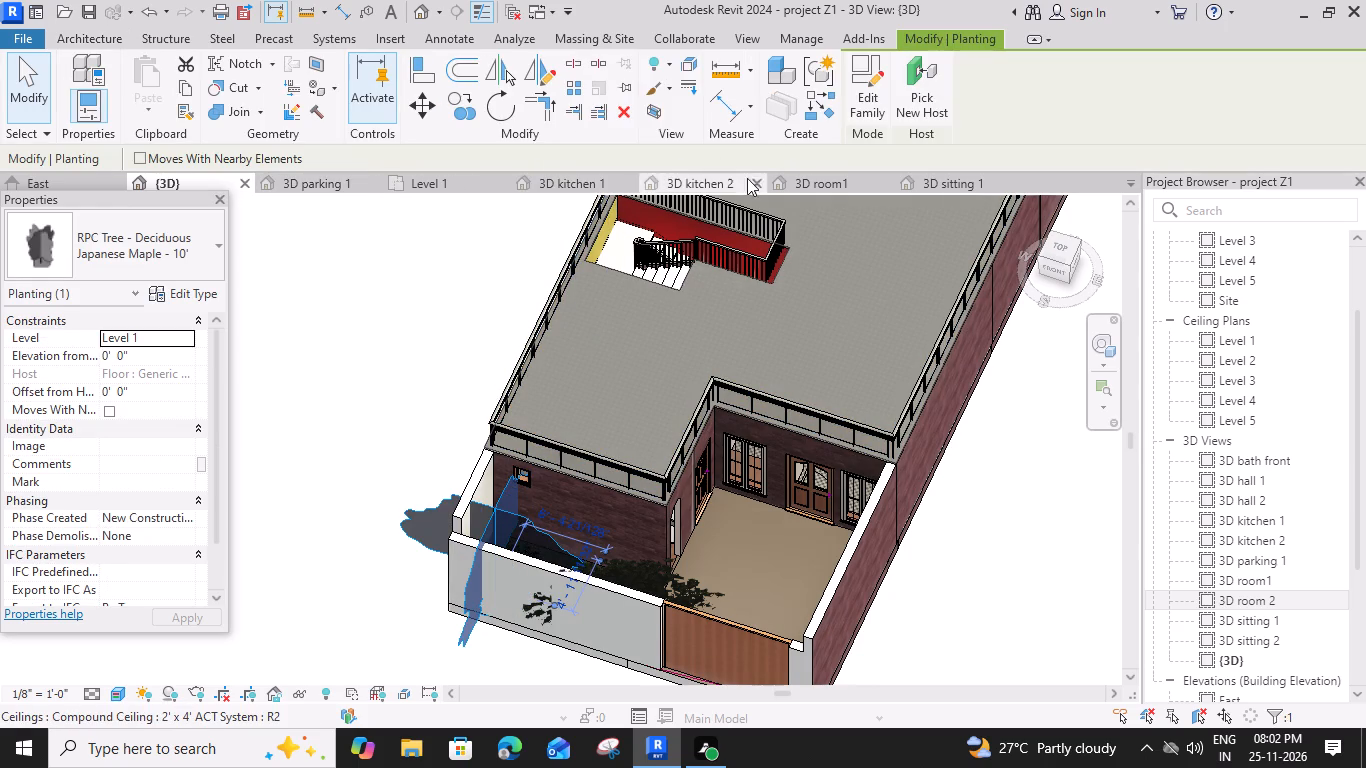
{"action": "left_click", "coordinate": [469, 177]}
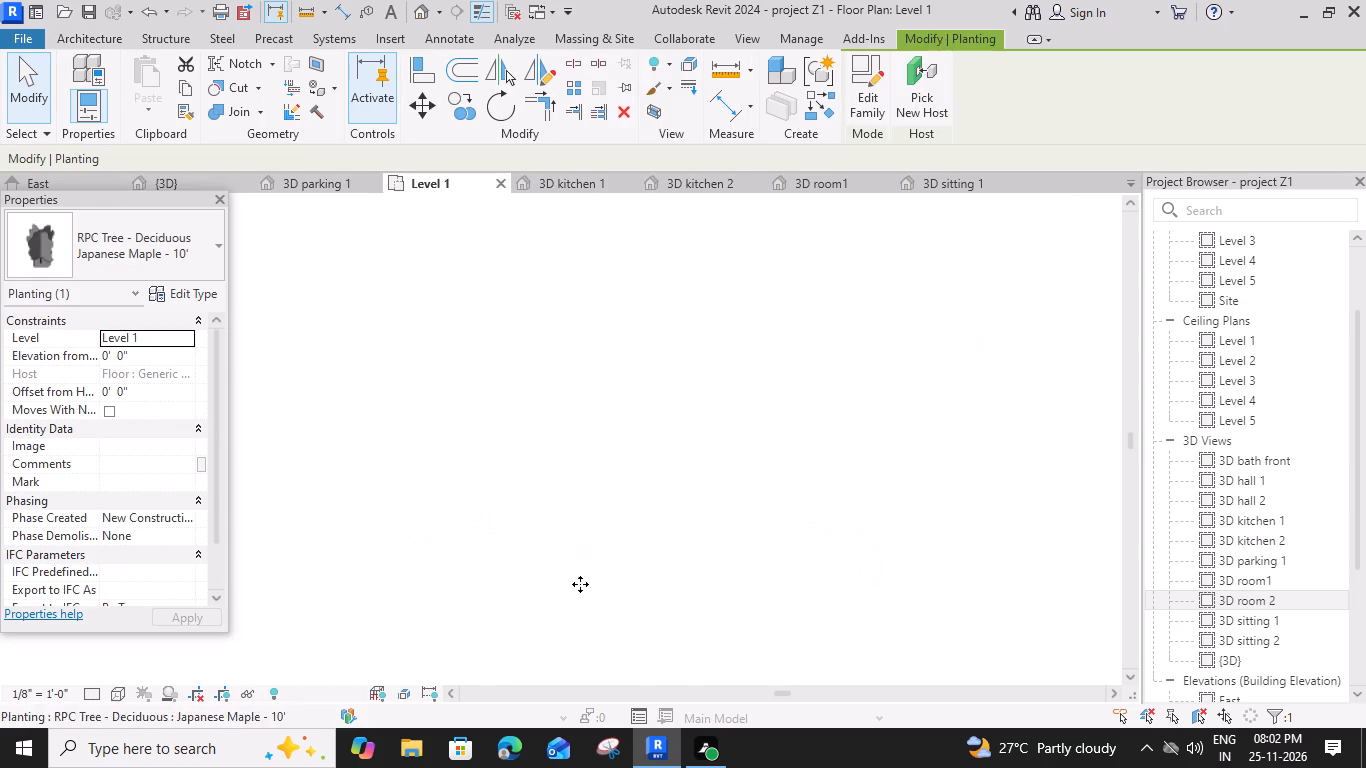
{"action": "left_click_drag", "start_coordinate": [507, 559], "coordinate": [506, 545]}
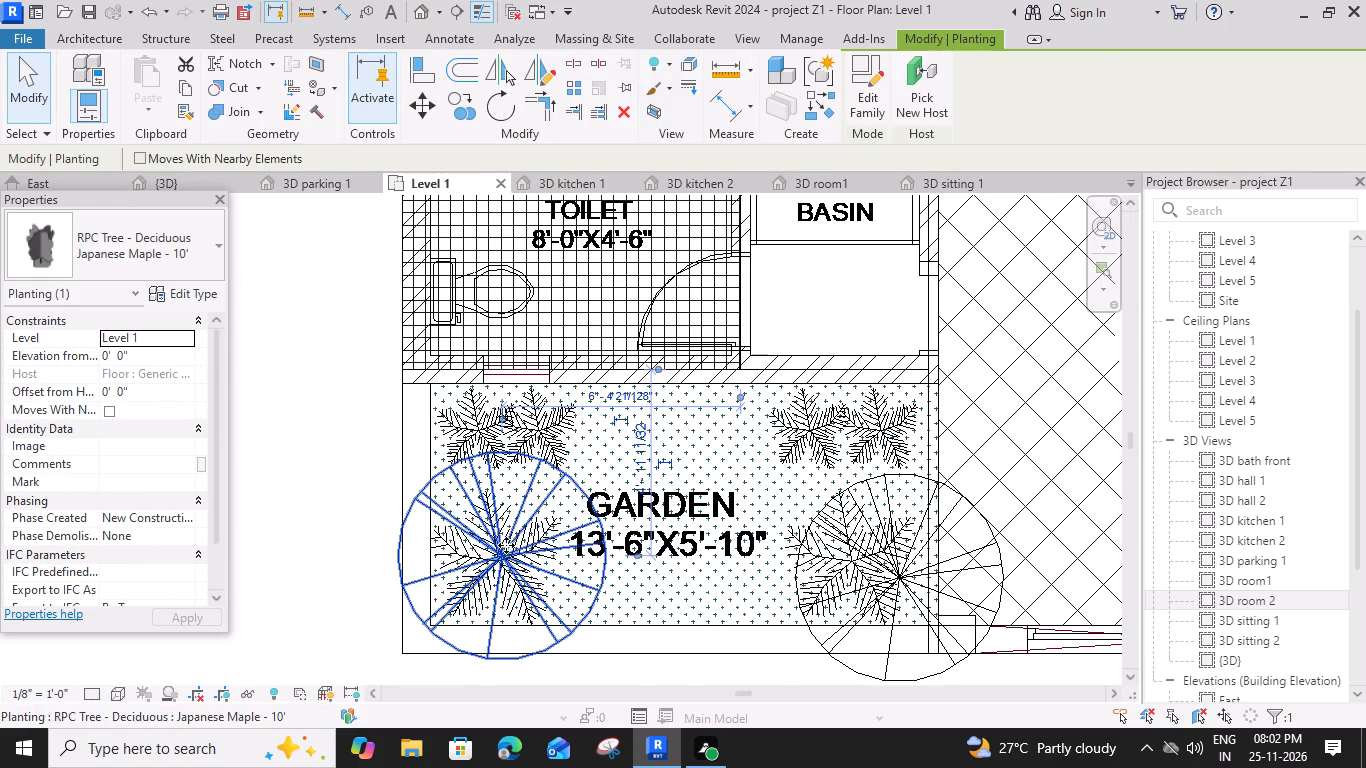
{"action": "left_click_drag", "start_coordinate": [506, 545], "coordinate": [516, 528]}
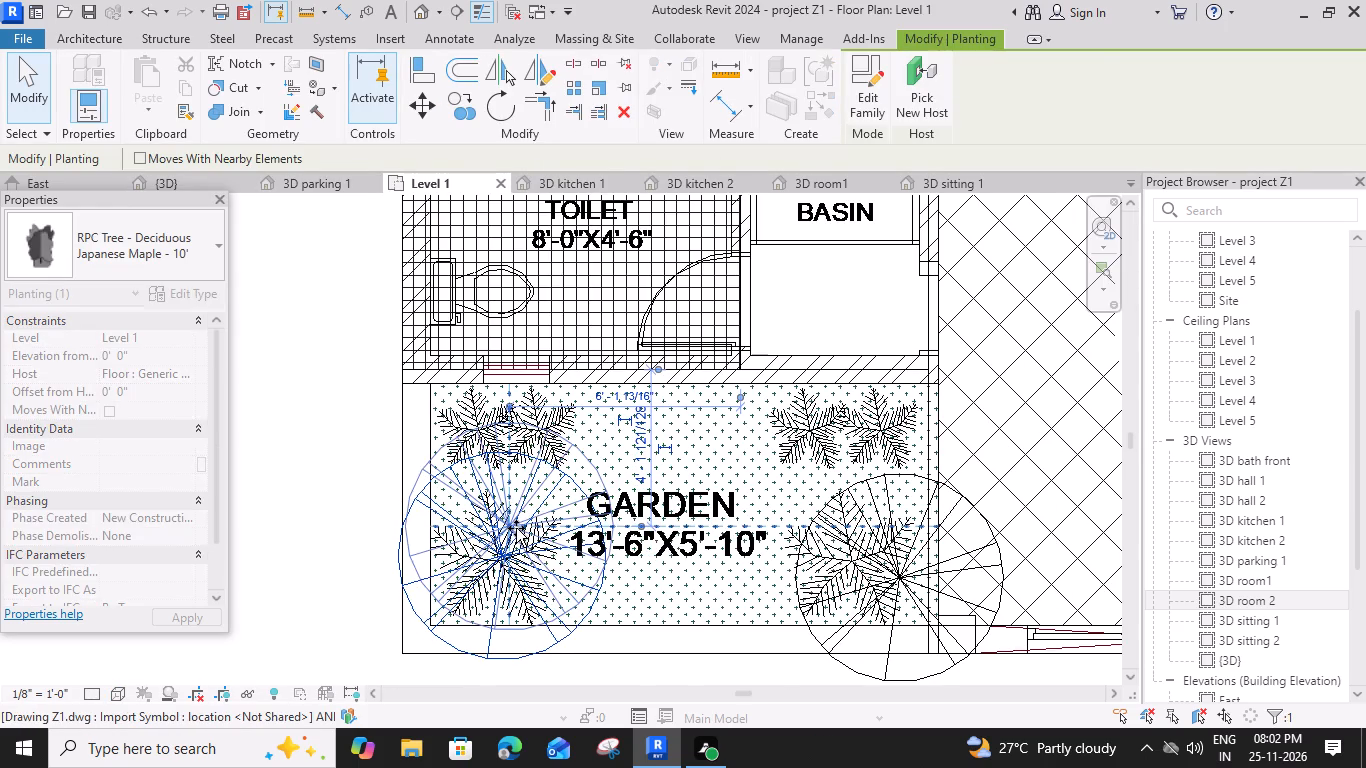
{"action": "left_click_drag", "start_coordinate": [516, 528], "coordinate": [522, 529]}
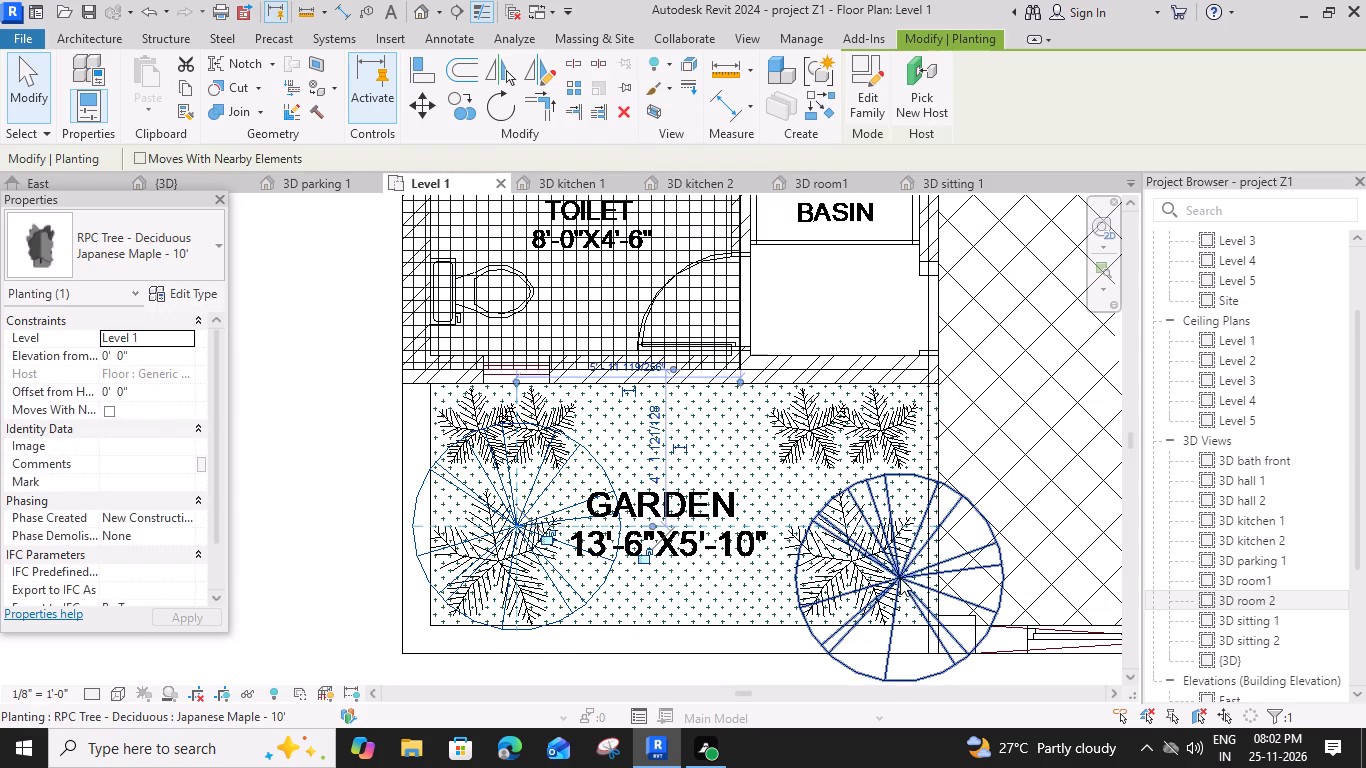
{"action": "left_click_drag", "start_coordinate": [901, 575], "coordinate": [900, 564]}
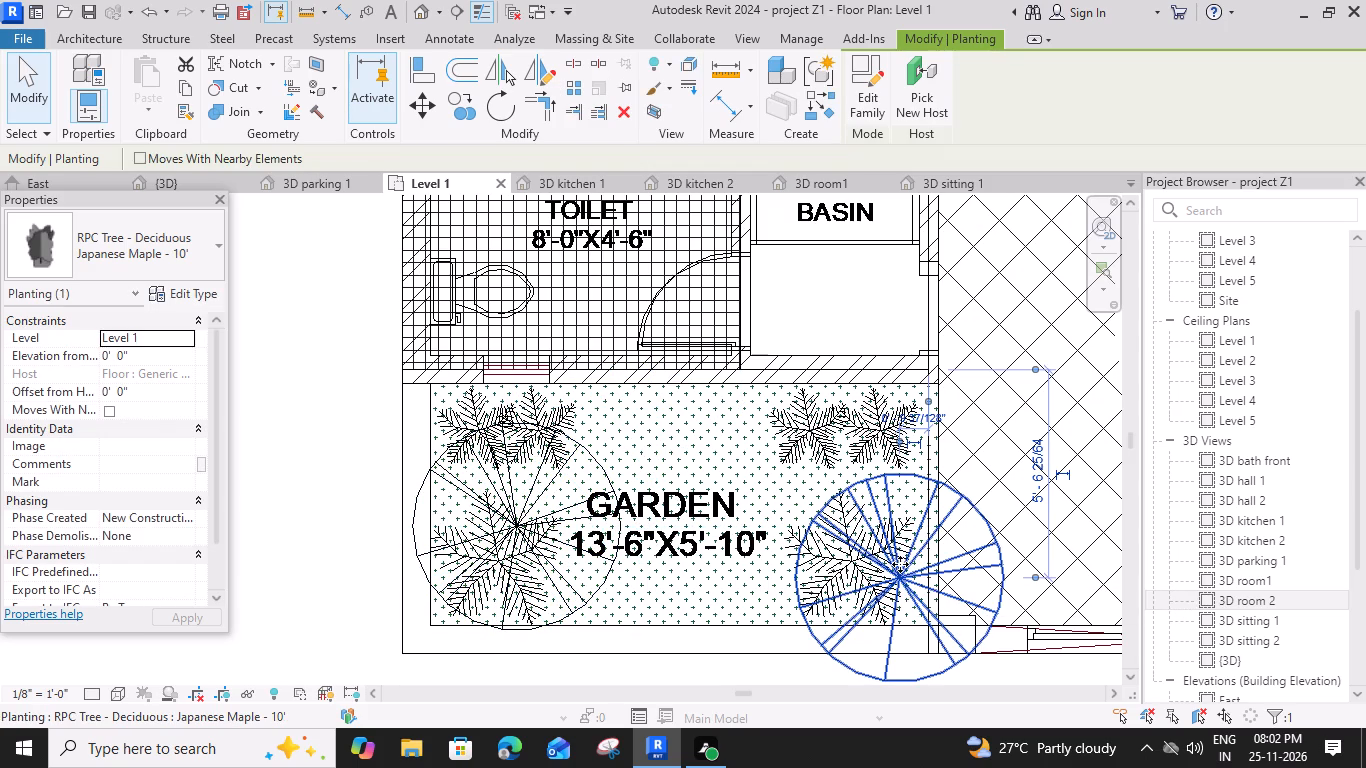
{"action": "left_click_drag", "start_coordinate": [900, 564], "coordinate": [895, 534]}
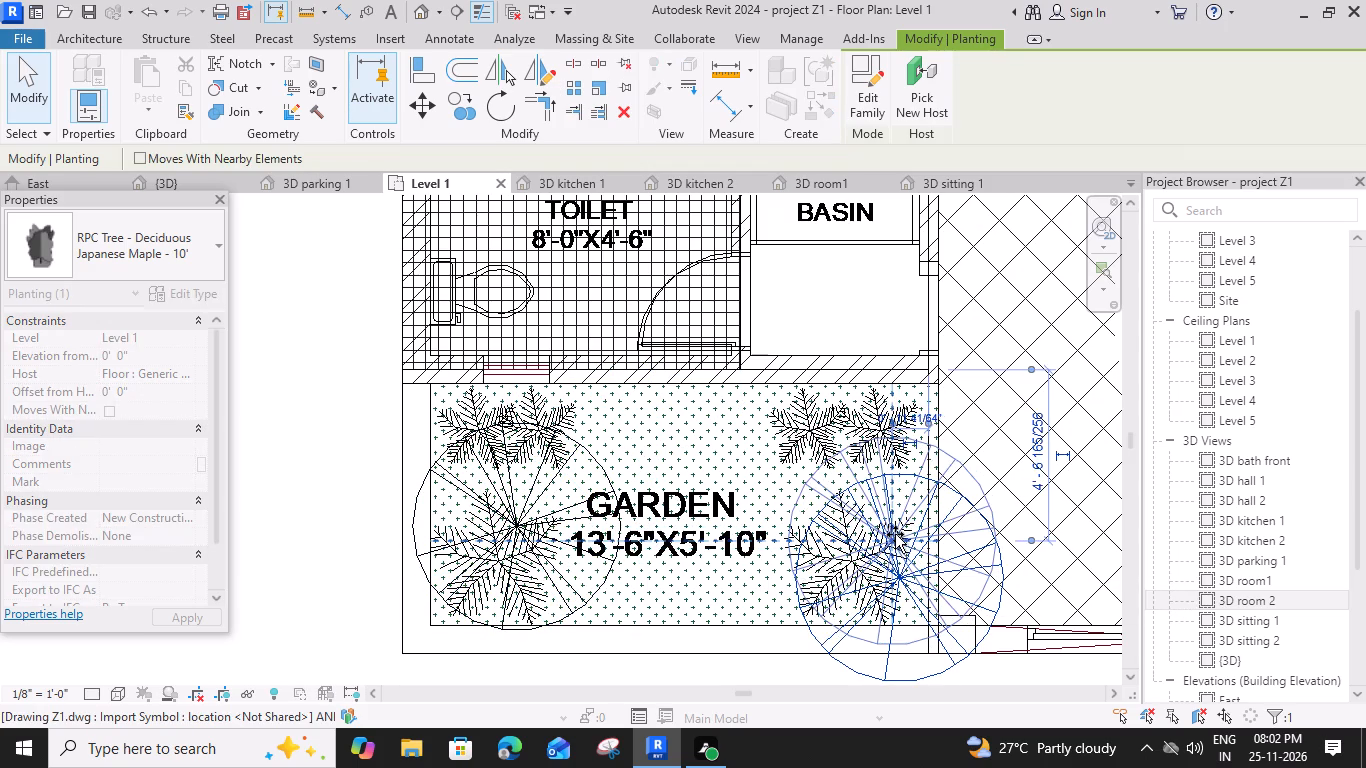
{"action": "left_click_drag", "start_coordinate": [895, 534], "coordinate": [892, 530]}
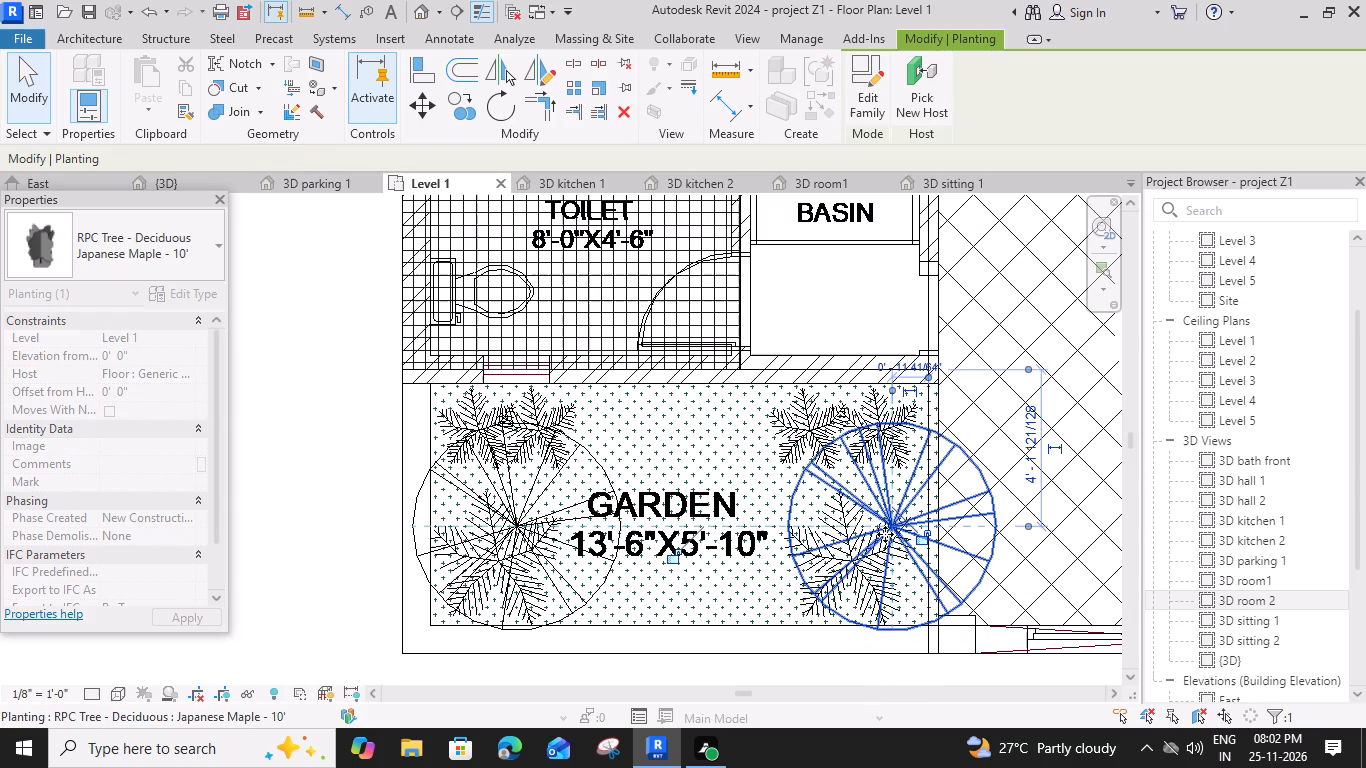
Set the unconnected height of the front boundary wall beside the gate to 6' in the {3D} view.
{"action": "left_click", "coordinate": [195, 179]}
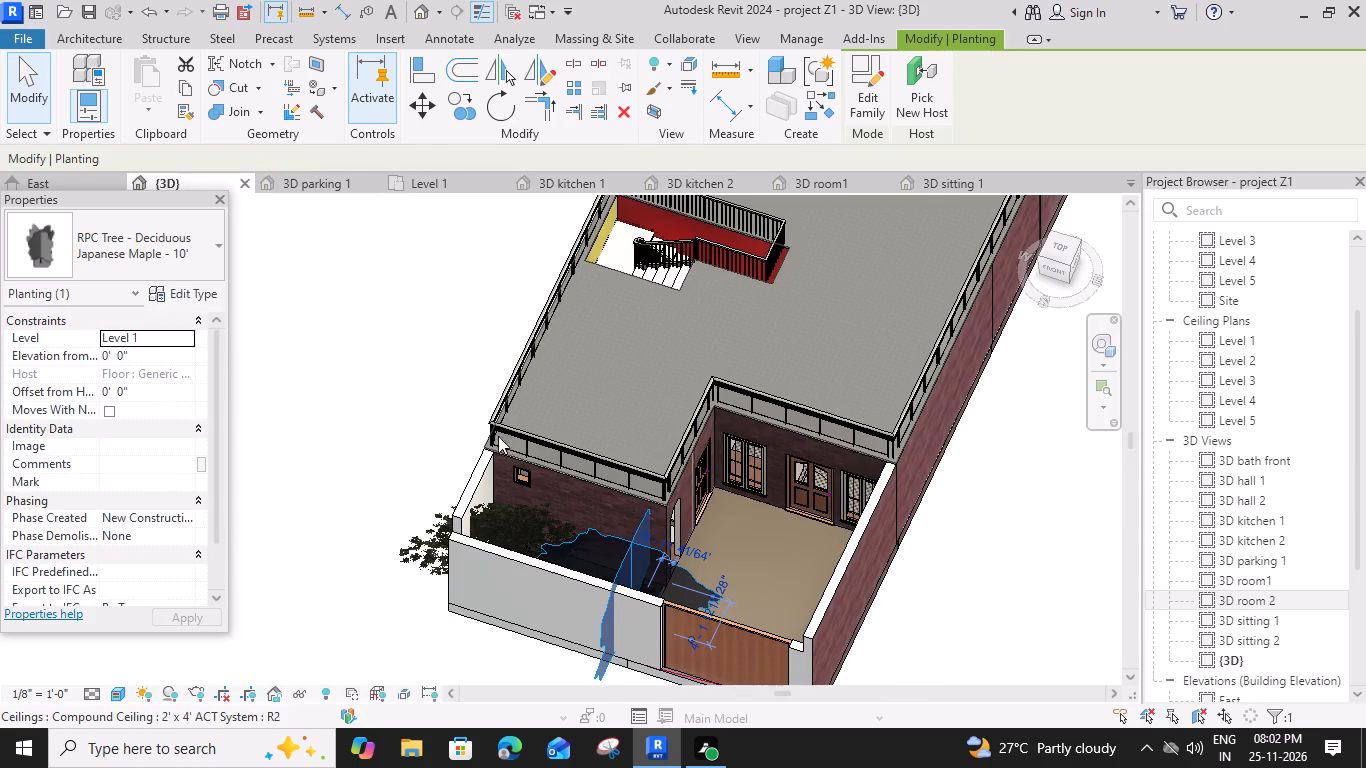
{"action": "key", "text": "Escape"}
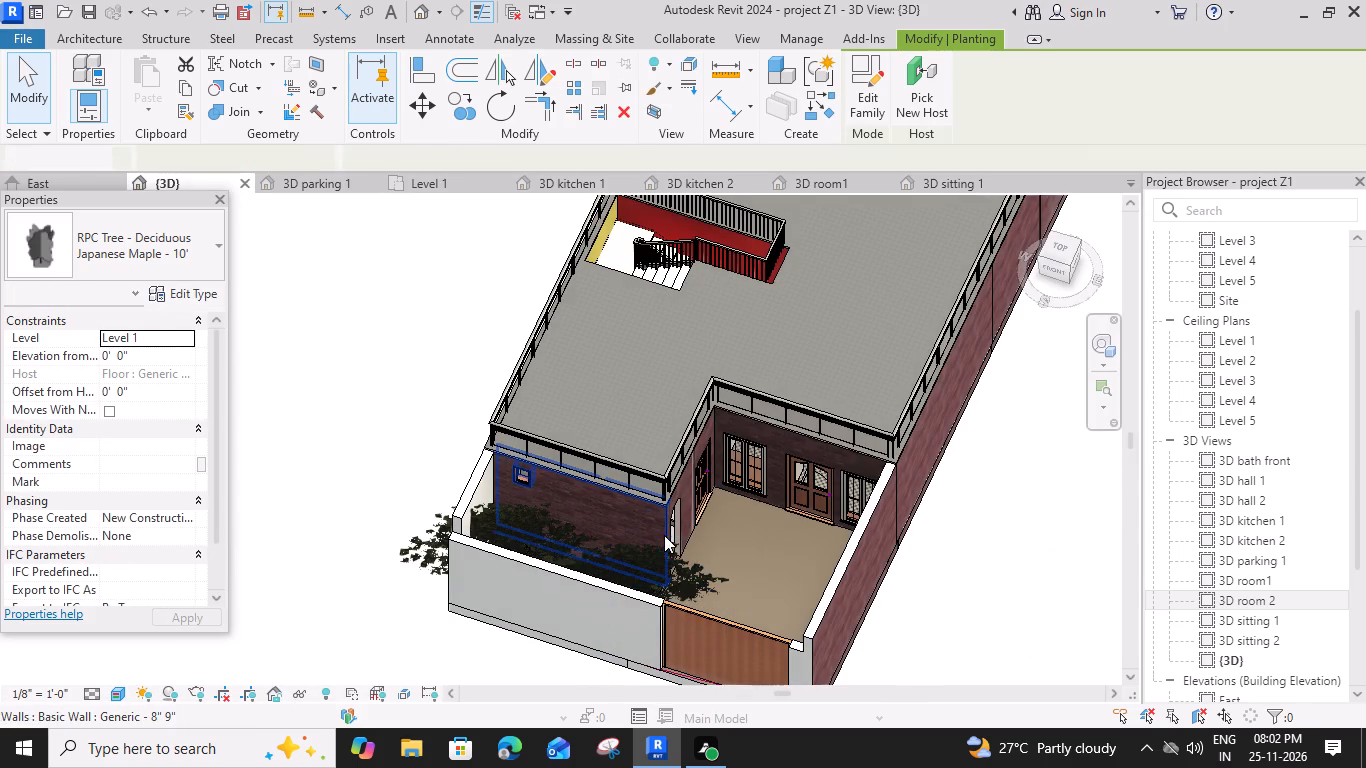
{"action": "scroll", "coordinate": [745, 490], "scroll_direction": "down", "scroll_amount": 3}
{"action": "middle_click_drag", "start_coordinate": [730, 535], "coordinate": [725, 541], "text": "shift"}
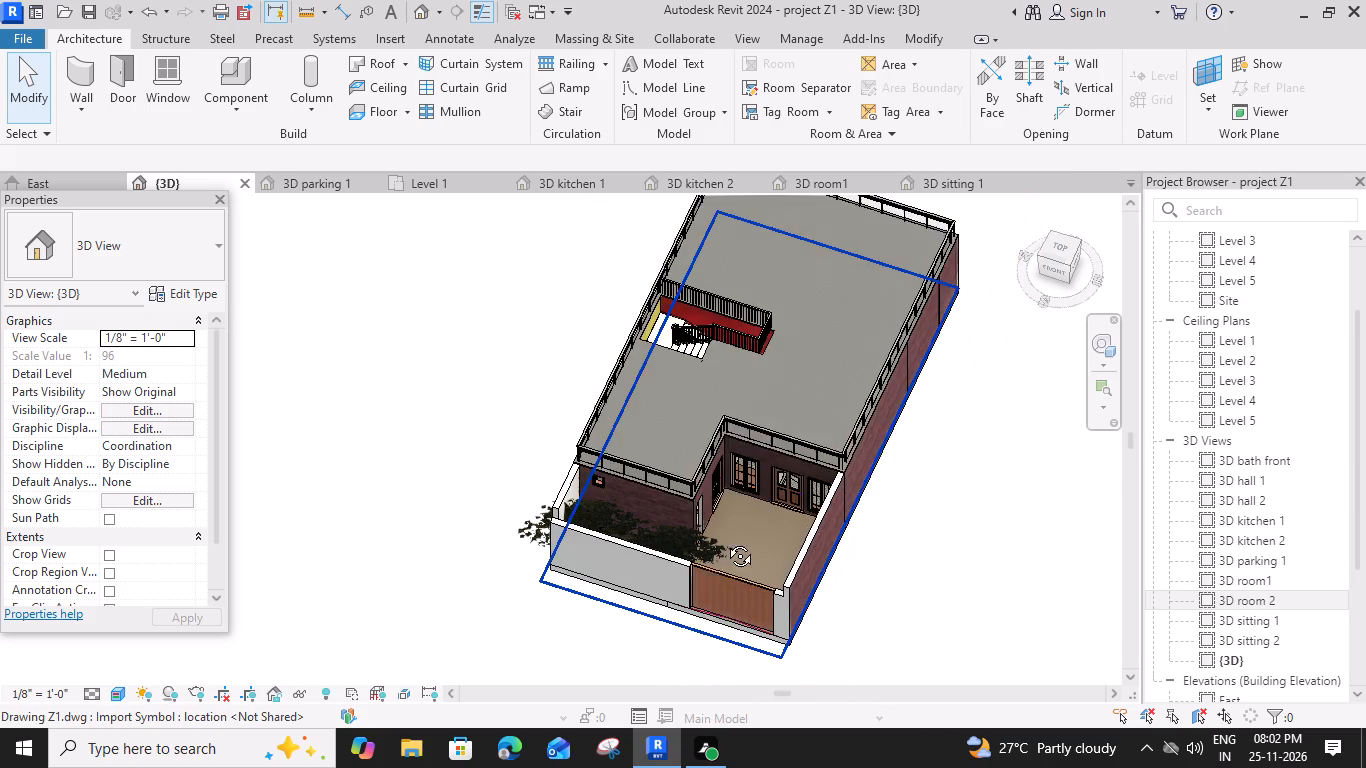
{"action": "middle_click_drag", "start_coordinate": [725, 541], "coordinate": [626, 642], "text": "shift"}
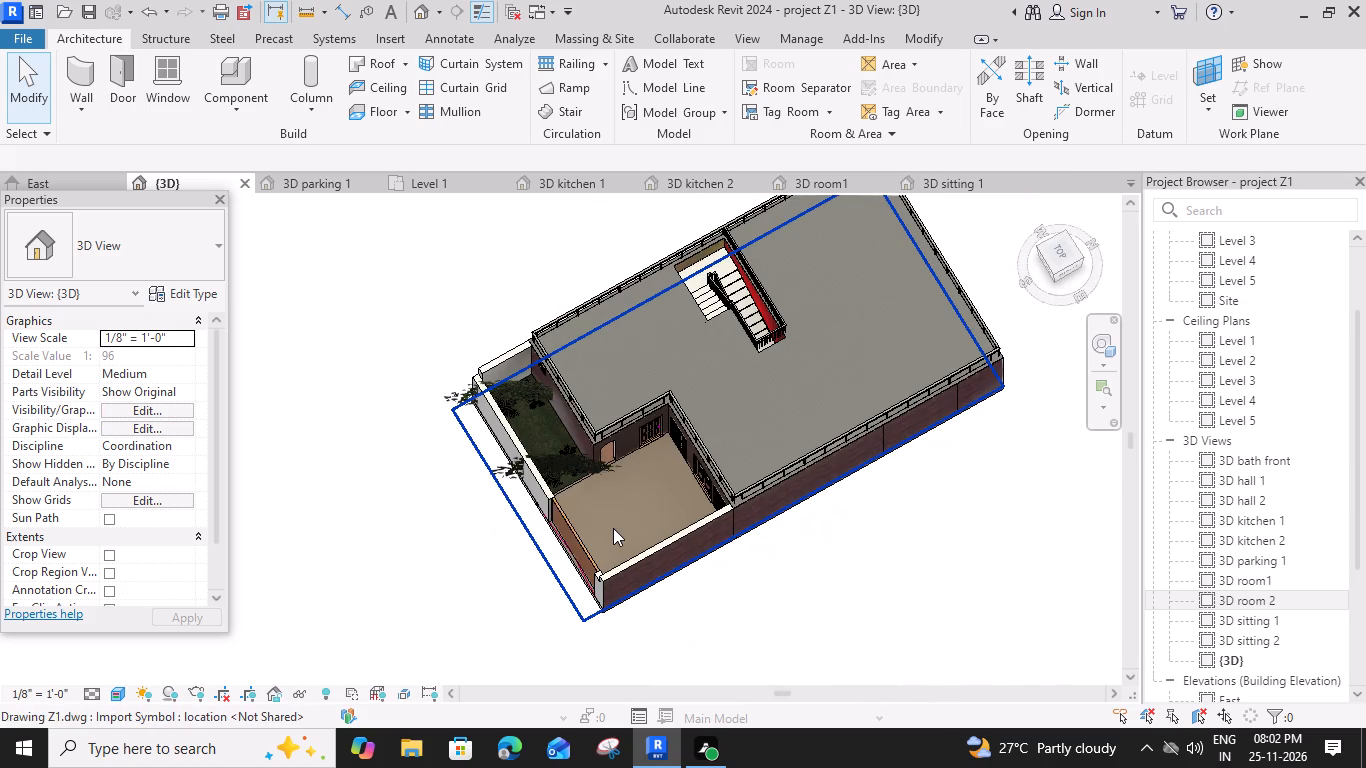
{"action": "middle_click_drag", "start_coordinate": [612, 520], "coordinate": [664, 342], "text": "shift"}
{"action": "scroll", "coordinate": [585, 499], "scroll_direction": "up", "scroll_amount": 4}
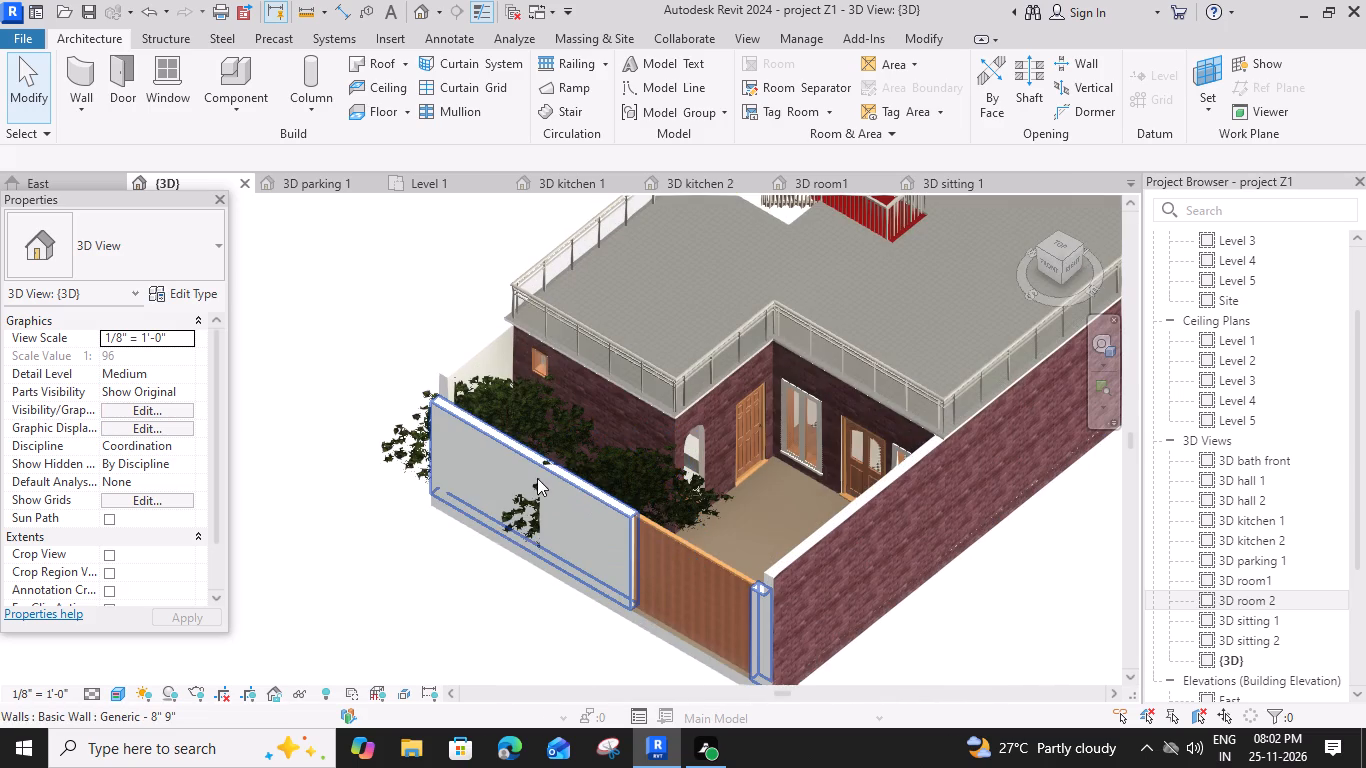
{"action": "left_click", "coordinate": [481, 420]}
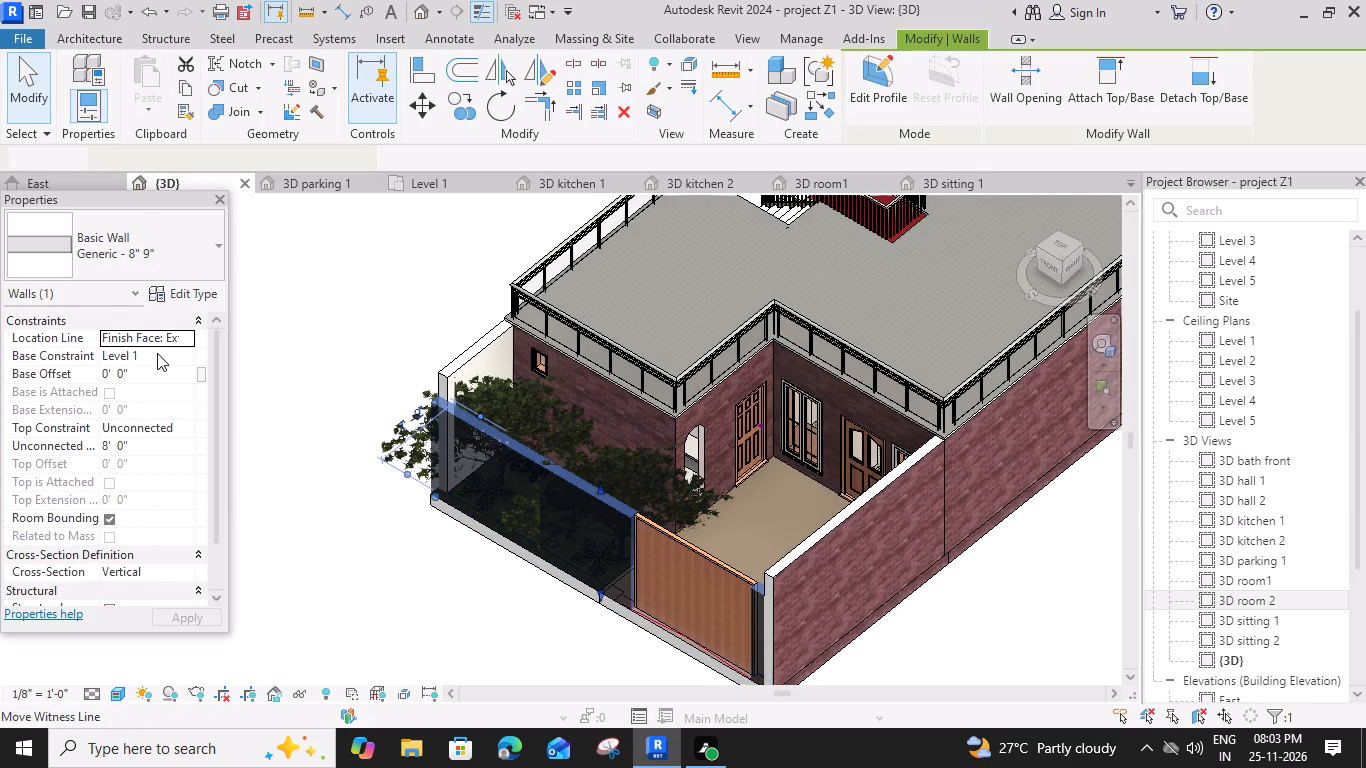
{"action": "left_click", "coordinate": [176, 445]}
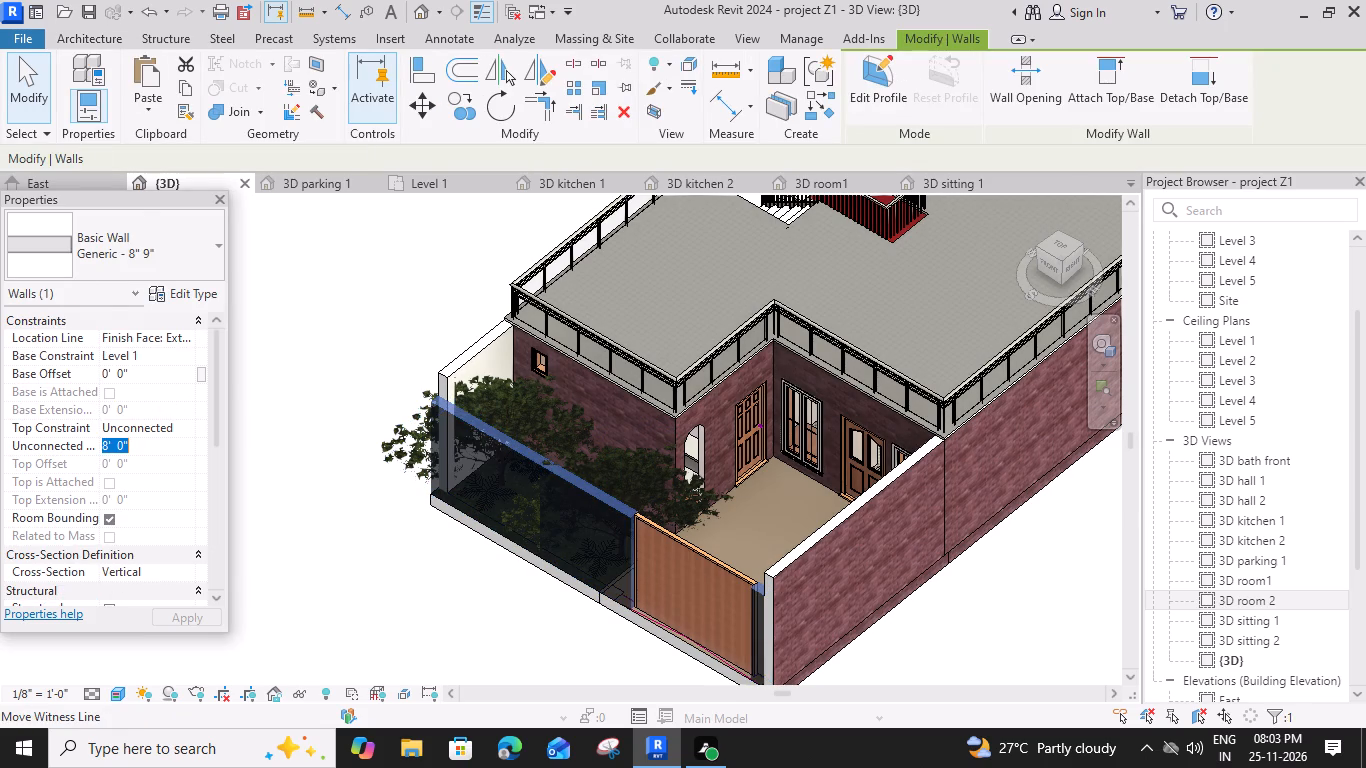
{"action": "type", "text": "6'"}
{"action": "key", "text": "Return"}
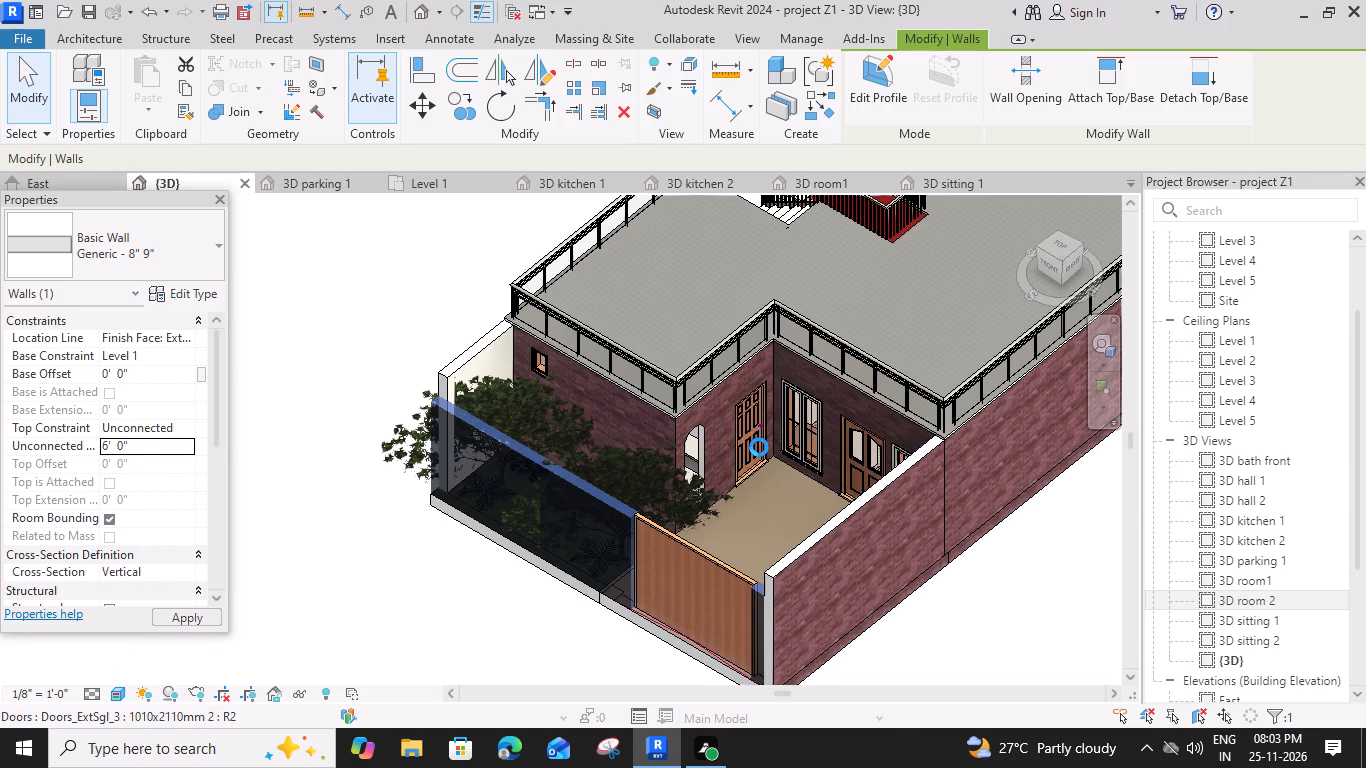
{"action": "key", "text": "Escape"}
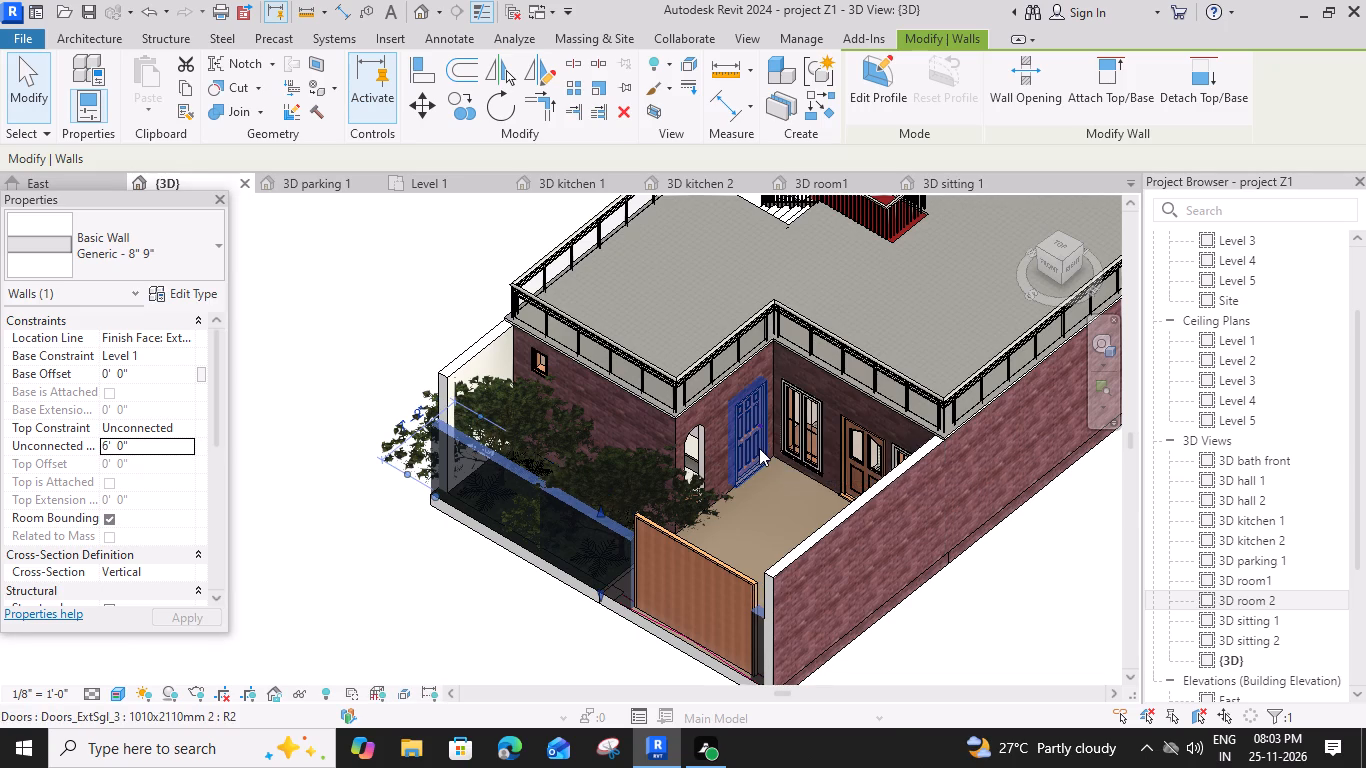
Examine the house exterior from all sides in the {3D} view, including the front boundary wall, gate, garden trees and roof railings.
{"action": "middle_click_drag", "start_coordinate": [732, 531], "coordinate": [743, 538], "text": "shift"}
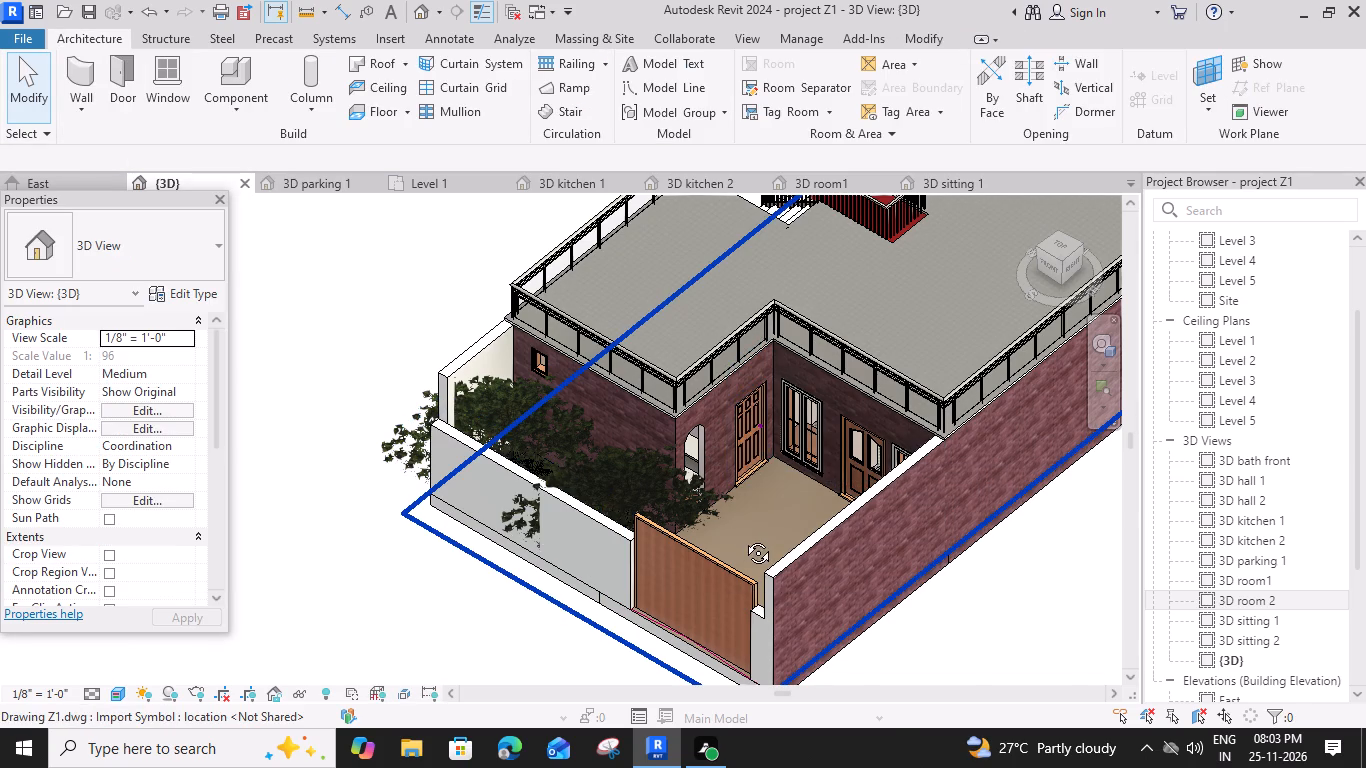
{"action": "middle_click_drag", "start_coordinate": [743, 538], "coordinate": [707, 518], "text": "shift"}
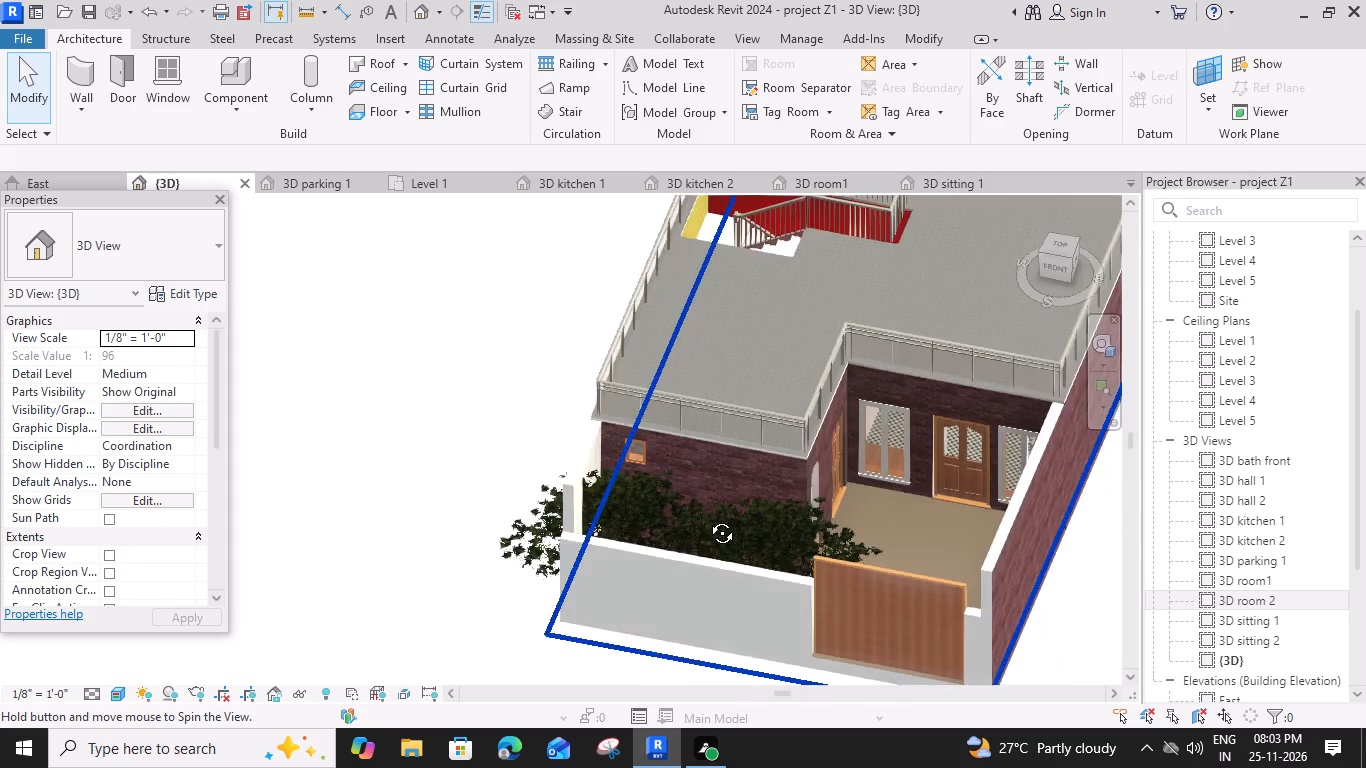
{"action": "middle_click_drag", "start_coordinate": [707, 518], "coordinate": [672, 531], "text": "shift"}
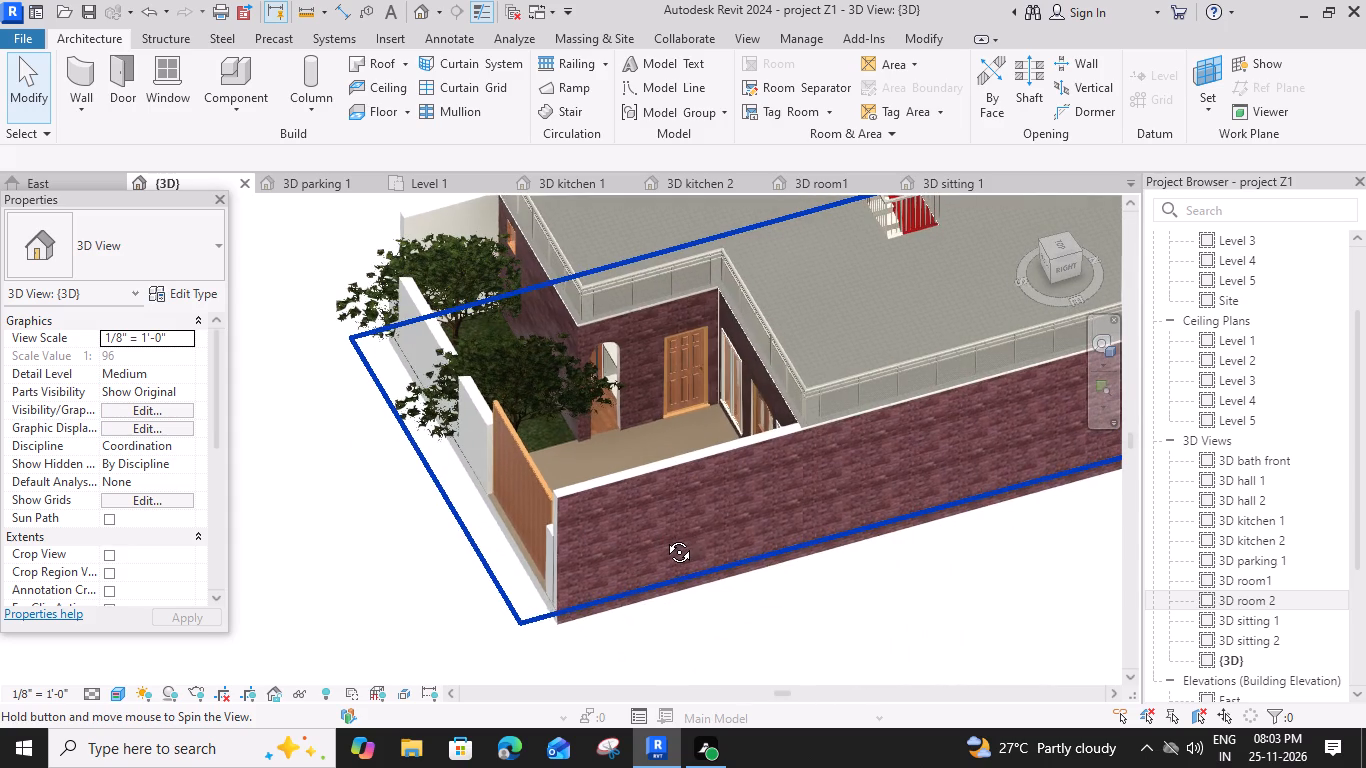
{"action": "middle_click_drag", "start_coordinate": [568, 561], "coordinate": [614, 584], "text": "shift"}
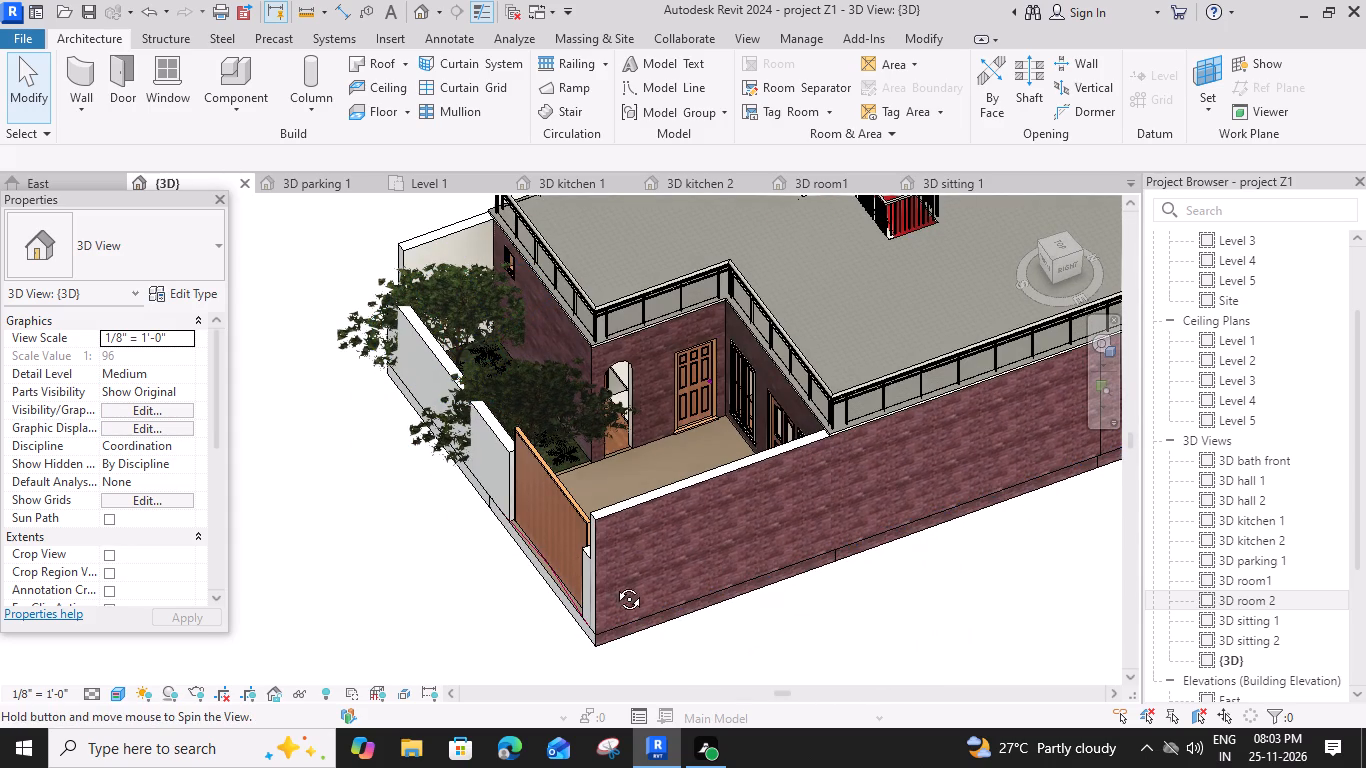
{"action": "middle_click_drag", "start_coordinate": [614, 584], "coordinate": [618, 451], "text": "shift"}
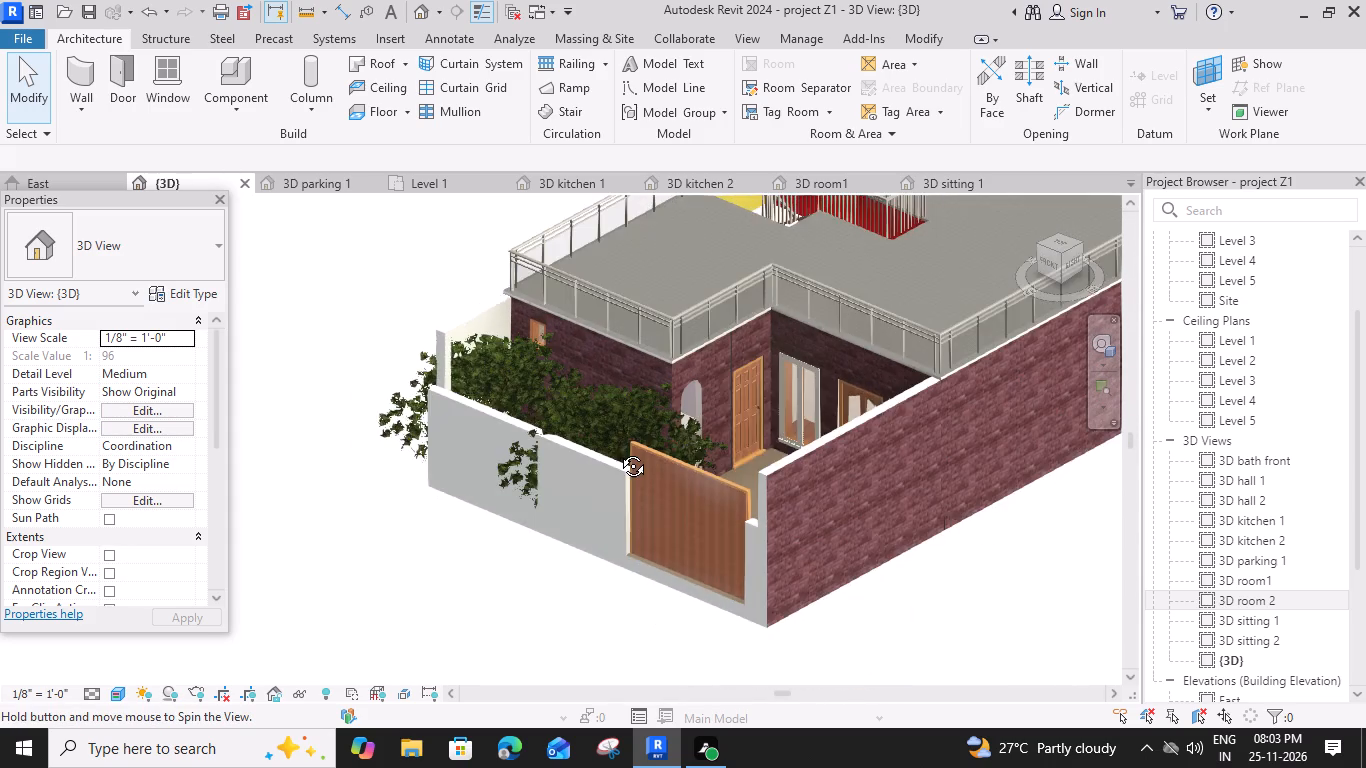
{"action": "middle_click_drag", "start_coordinate": [618, 451], "coordinate": [617, 397], "text": "shift"}
{"action": "scroll", "coordinate": [660, 526], "scroll_direction": "down", "scroll_amount": 2}
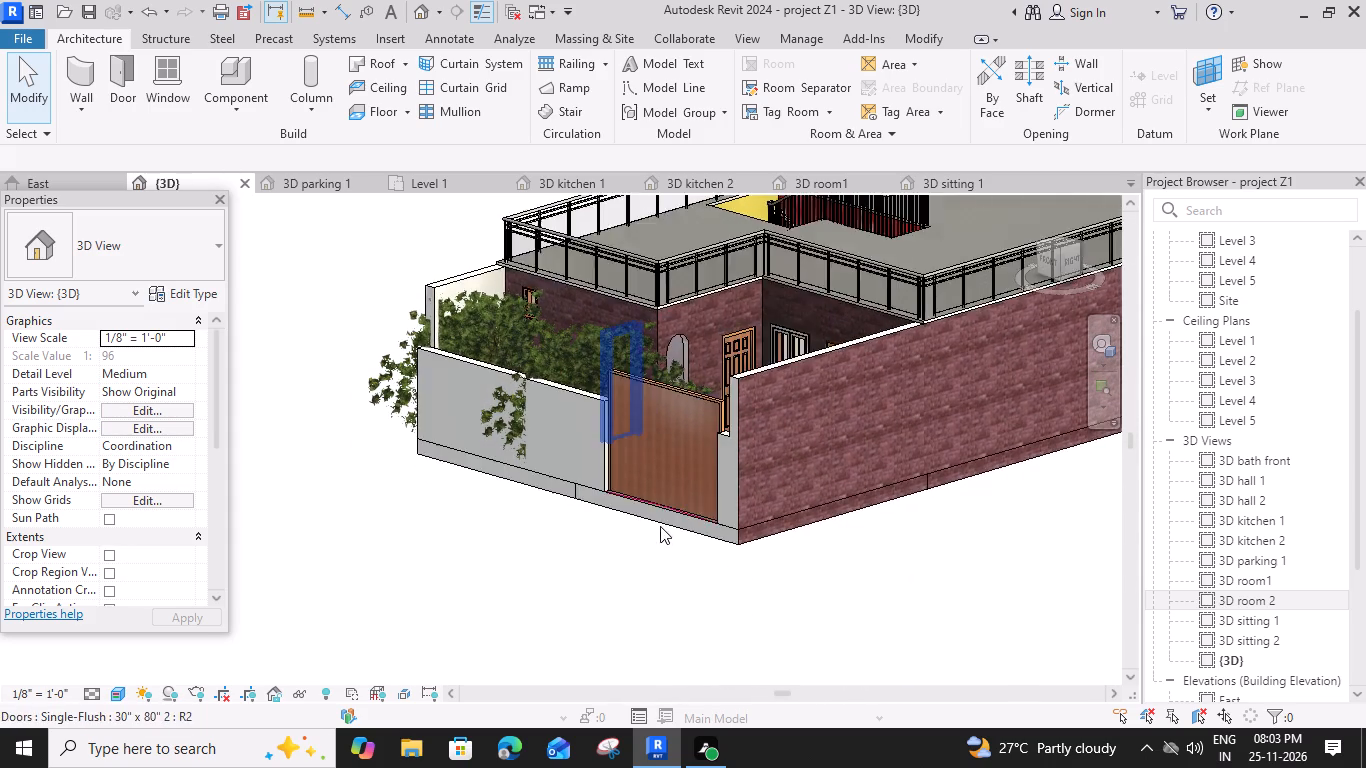
{"action": "scroll", "coordinate": [660, 526], "scroll_direction": "down", "scroll_amount": 1}
{"action": "middle_click_drag", "start_coordinate": [687, 536], "coordinate": [687, 482]}
{"action": "scroll", "coordinate": [659, 379], "scroll_direction": "up", "scroll_amount": 5}
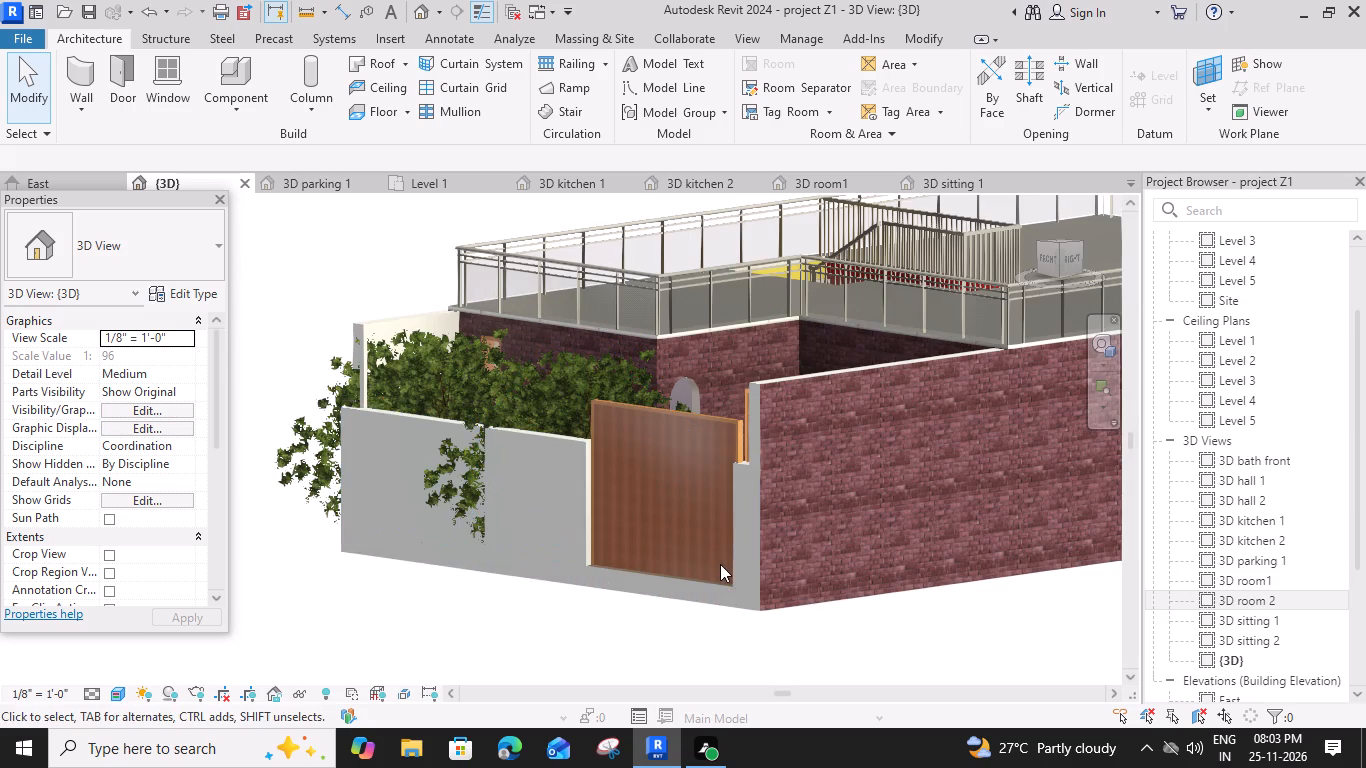
{"action": "scroll", "coordinate": [720, 564], "scroll_direction": "down", "scroll_amount": 4}
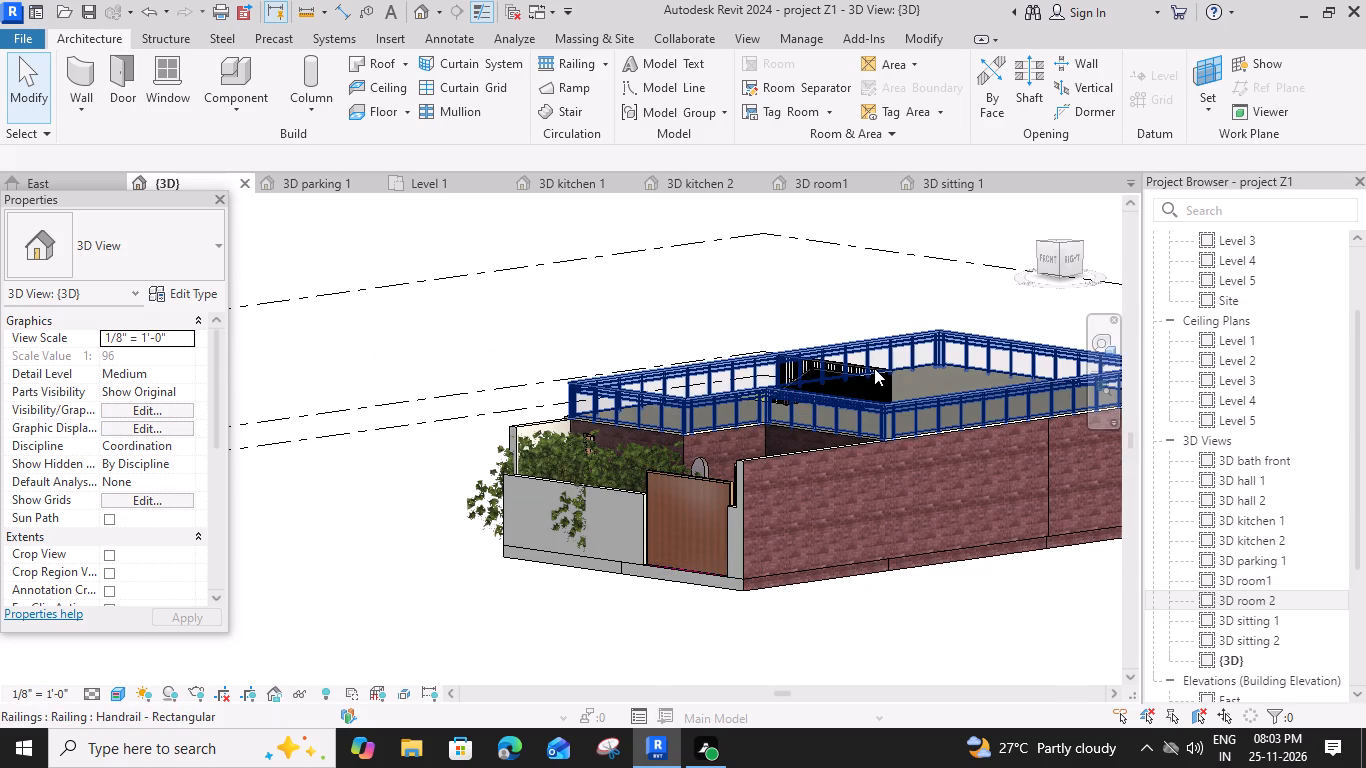
{"action": "middle_click_drag", "start_coordinate": [876, 368], "coordinate": [400, 463], "text": "shift"}
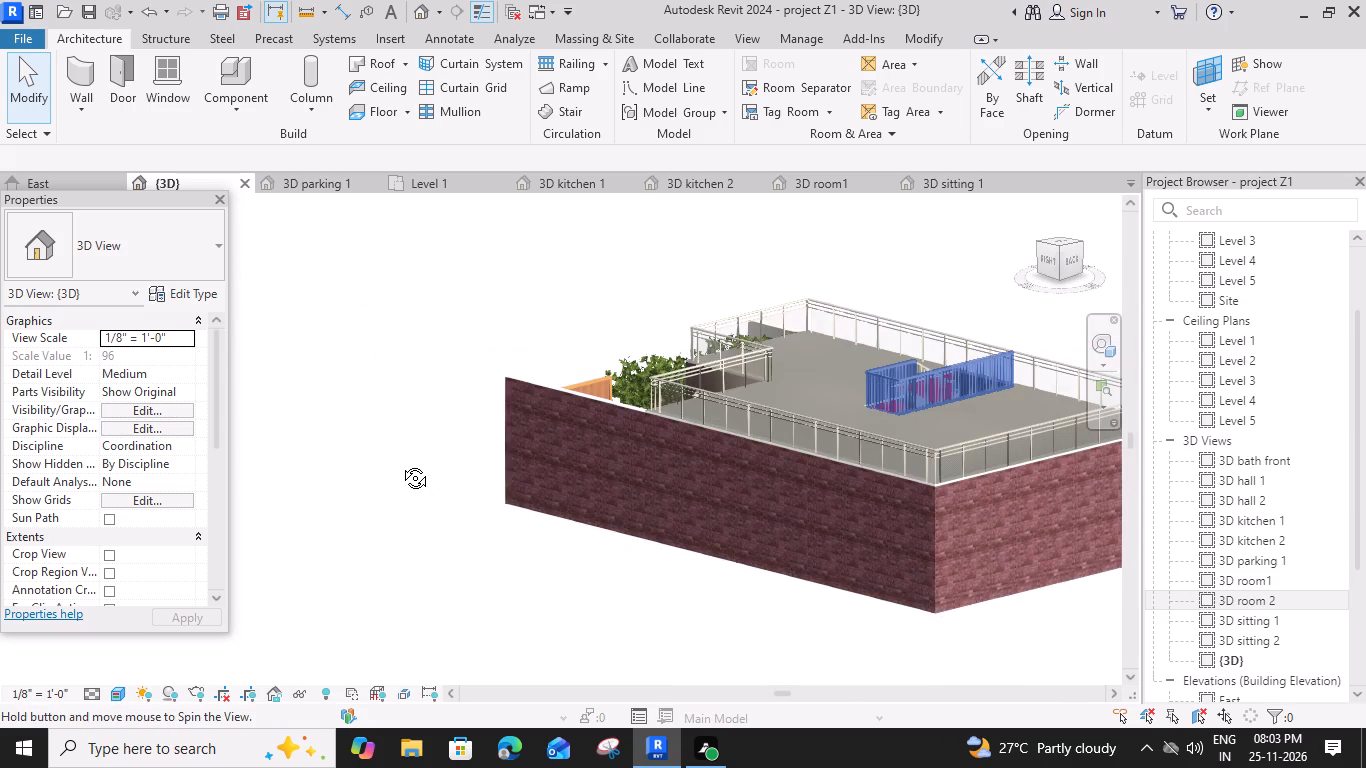
{"action": "middle_click_drag", "start_coordinate": [400, 463], "coordinate": [140, 493], "text": "shift"}
{"action": "middle_click_drag", "start_coordinate": [559, 513], "coordinate": [265, 476], "text": "shift"}
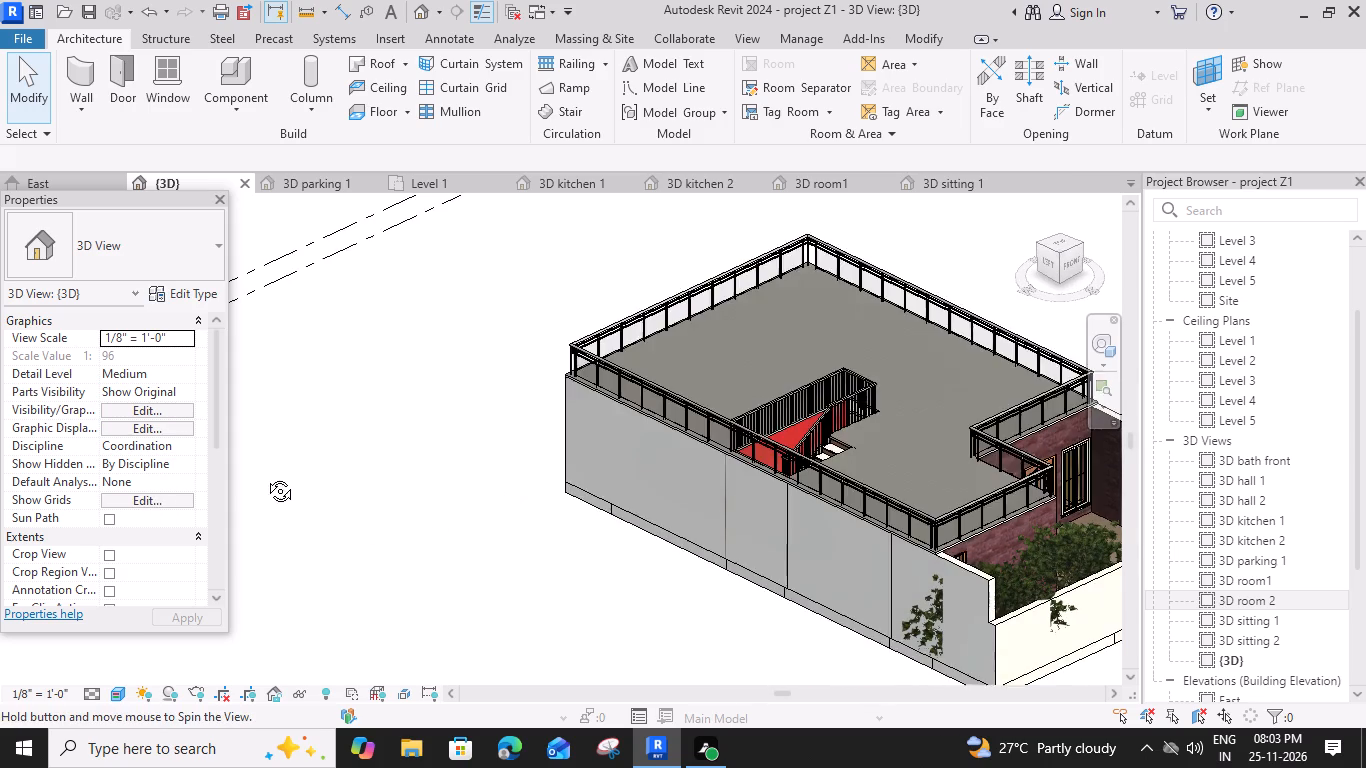
{"action": "middle_click_drag", "start_coordinate": [265, 476], "coordinate": [234, 474], "text": "shift"}
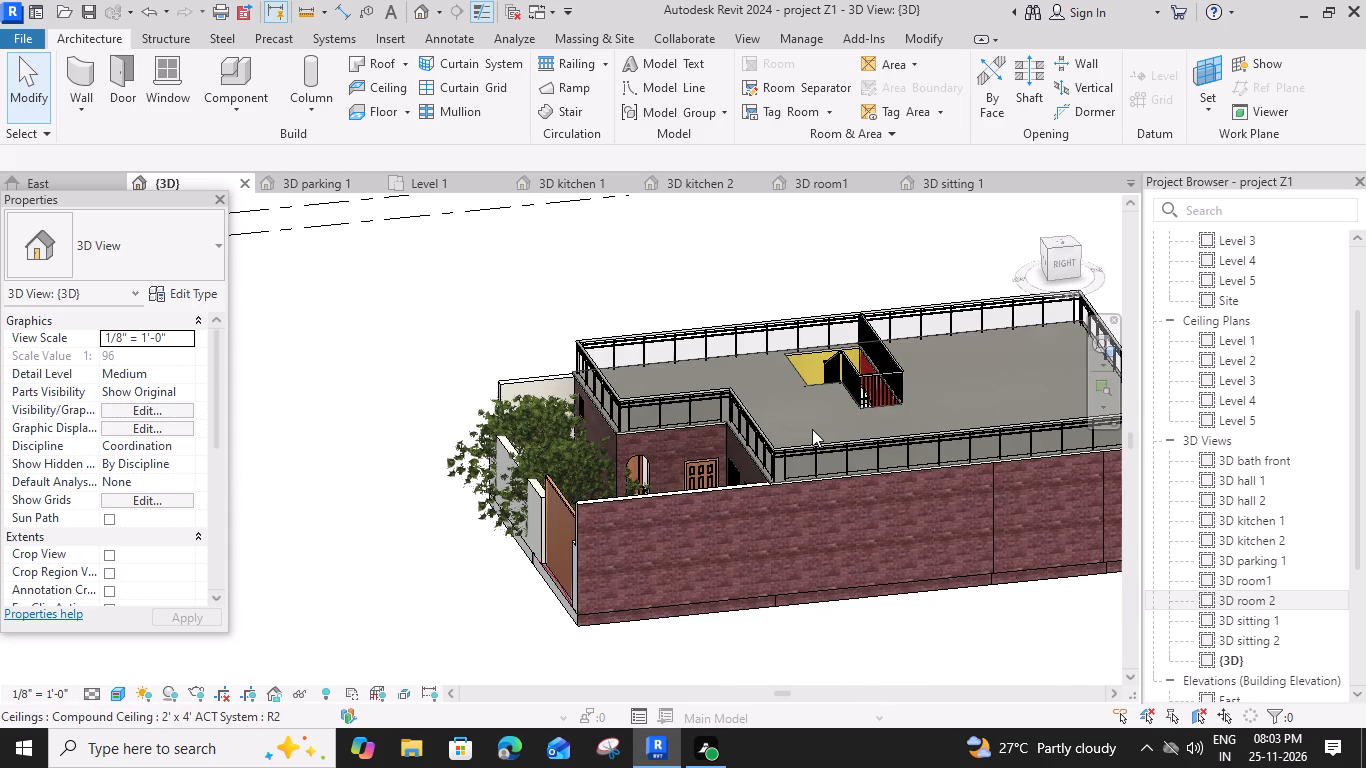
Select the Level 1 compound ceiling to see through it and examine the furnished rooms and staircase from above.
{"action": "left_click", "coordinate": [812, 429]}
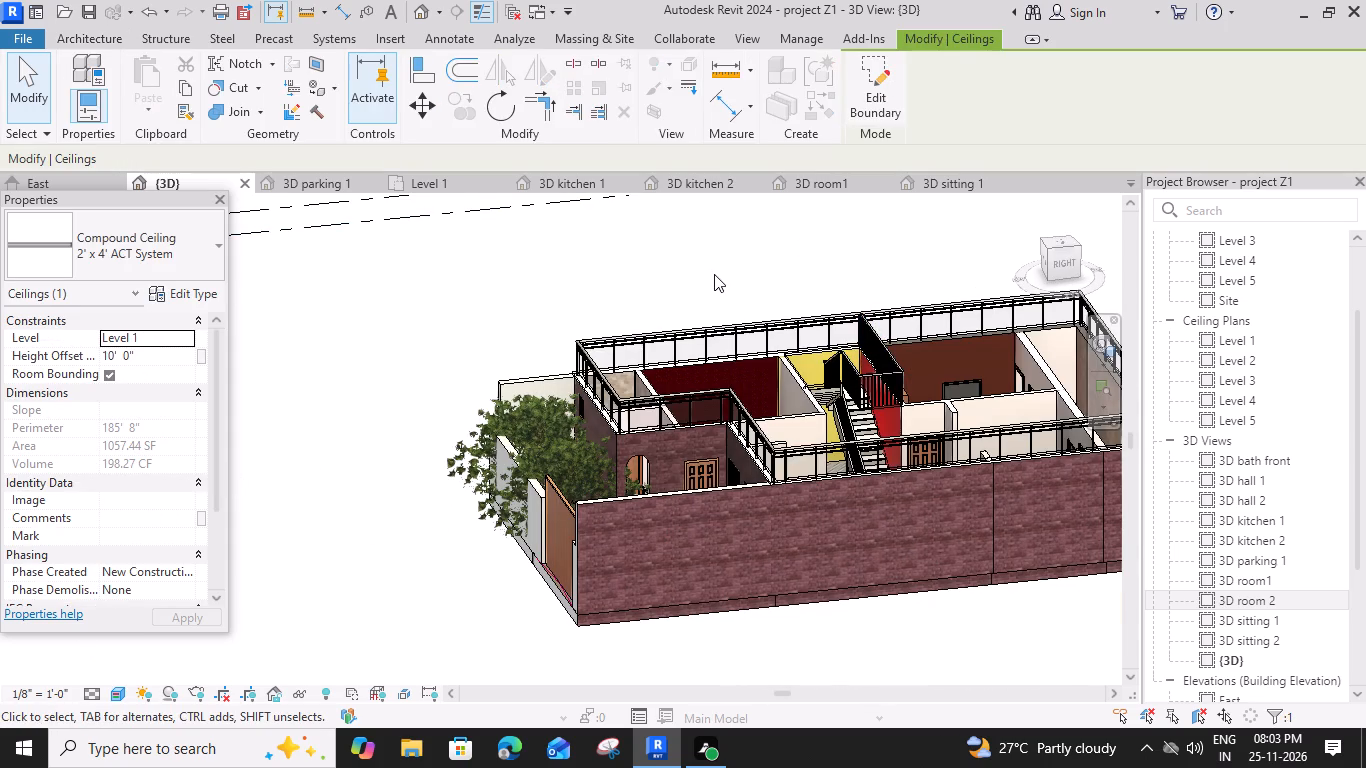
{"action": "middle_click_drag", "start_coordinate": [811, 511], "coordinate": [913, 705], "text": "shift"}
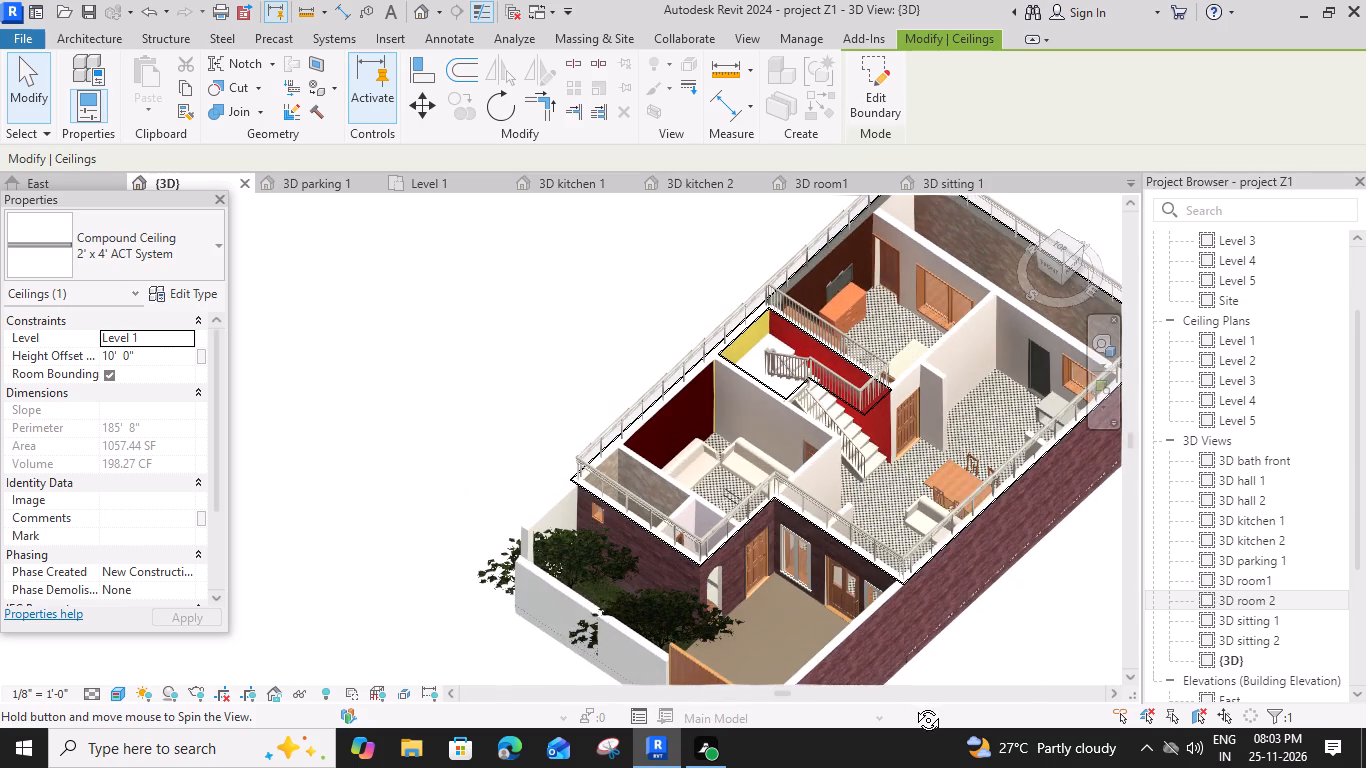
{"action": "middle_click_drag", "start_coordinate": [913, 705], "coordinate": [911, 702], "text": "shift"}
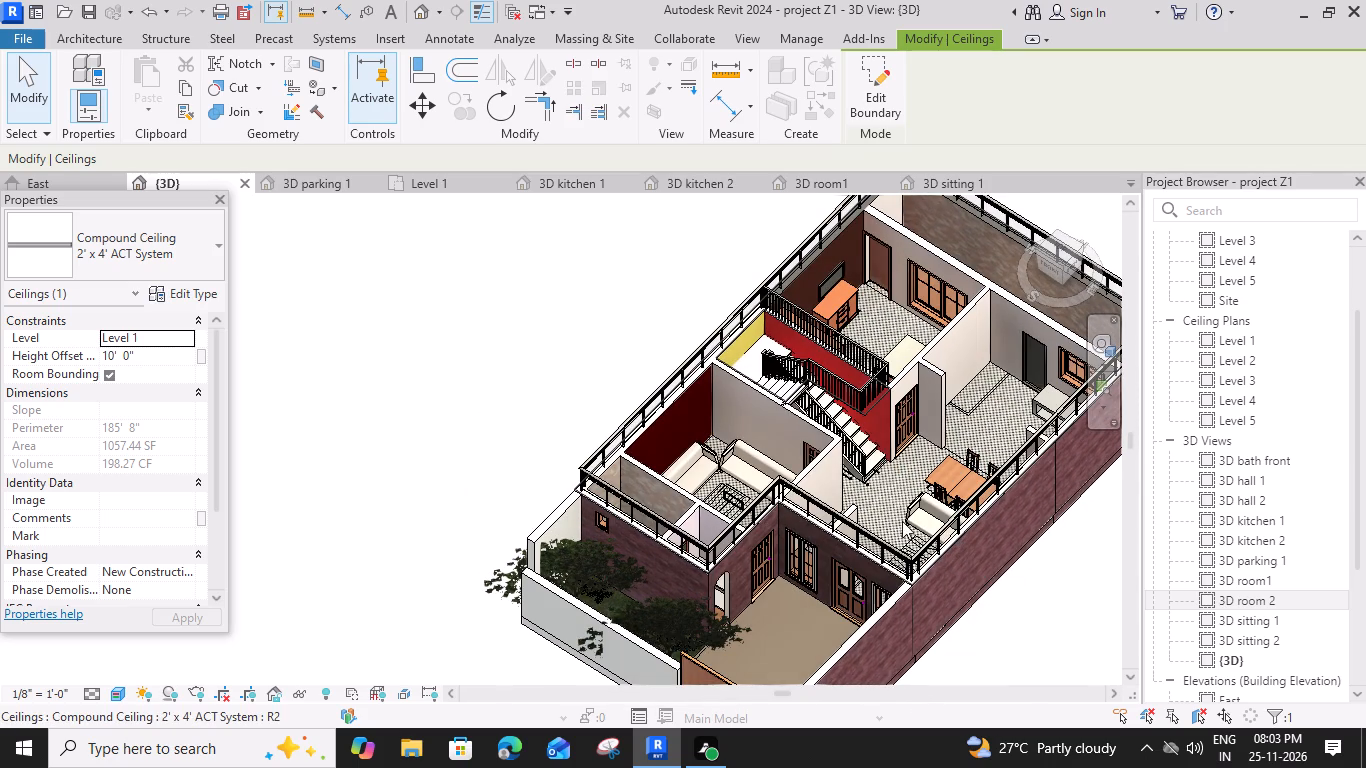
{"action": "middle_click_drag", "start_coordinate": [910, 400], "coordinate": [867, 474], "text": "shift"}
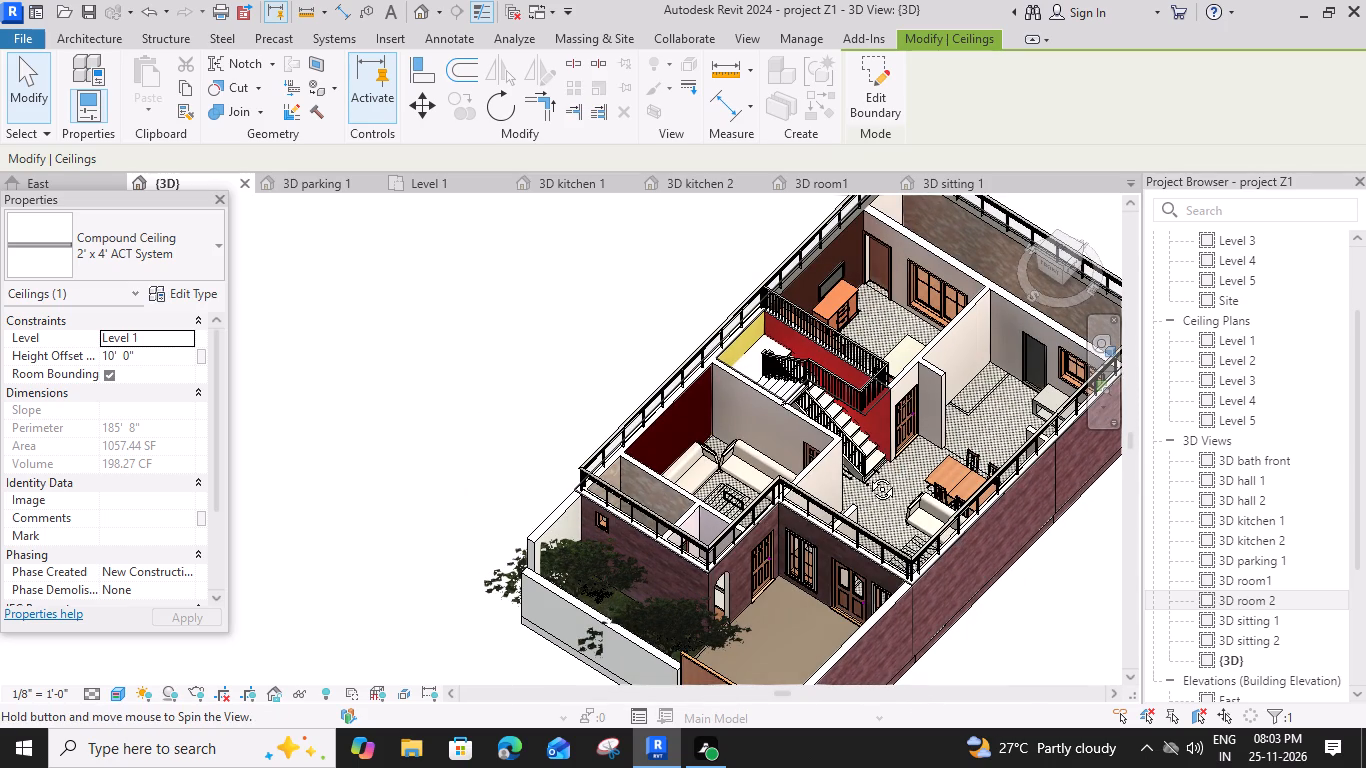
{"action": "middle_click_drag", "start_coordinate": [867, 474], "coordinate": [871, 546], "text": "shift"}
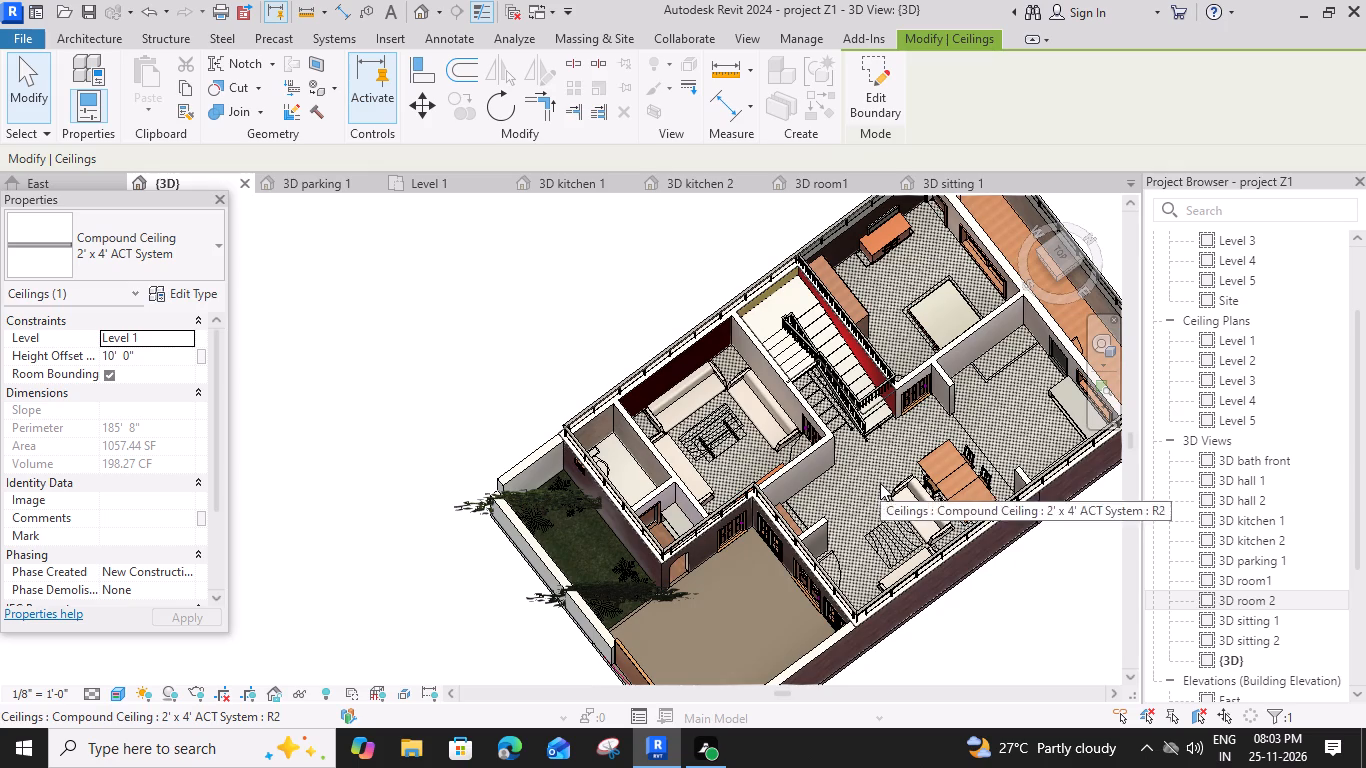
{"action": "middle_click_drag", "start_coordinate": [880, 482], "coordinate": [687, 514]}
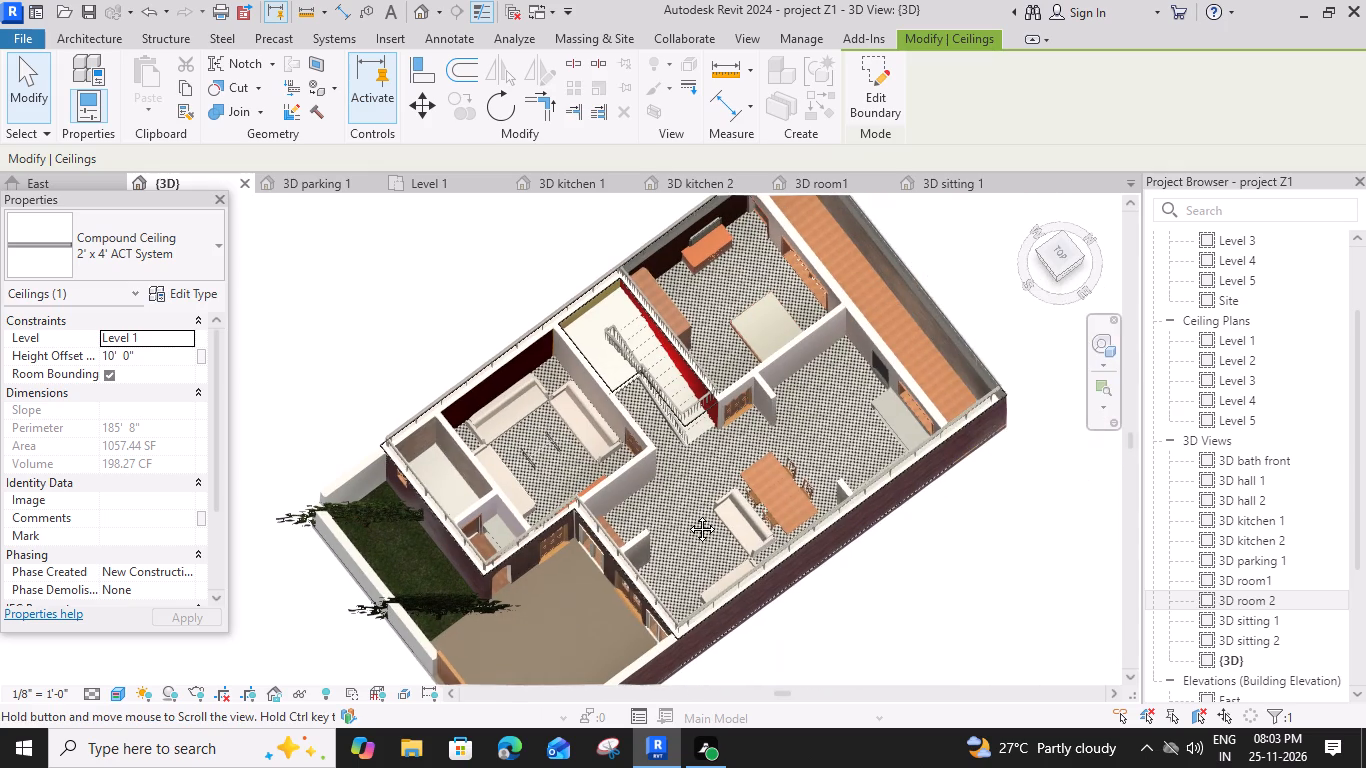
{"action": "middle_click_drag", "start_coordinate": [687, 514], "coordinate": [683, 519]}
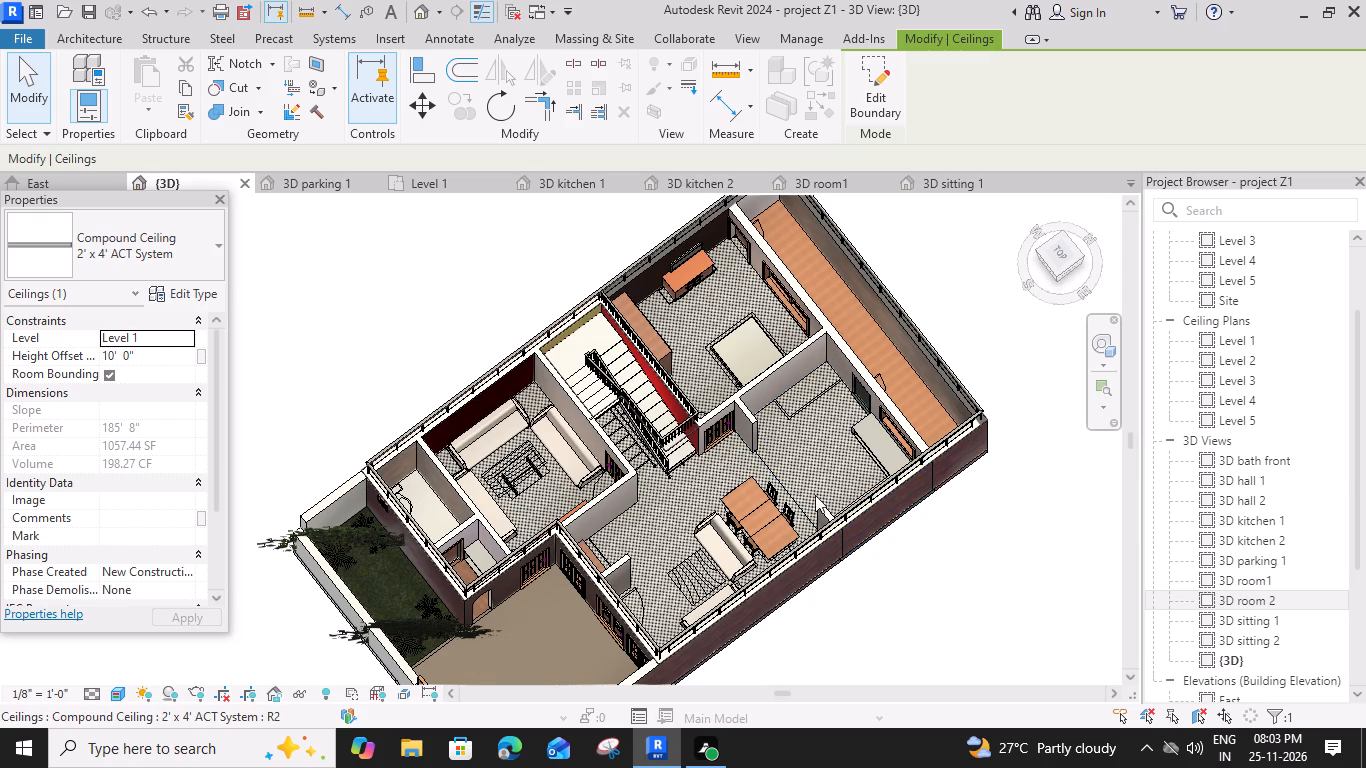
{"action": "middle_click_drag", "start_coordinate": [776, 478], "coordinate": [782, 370], "text": "shift"}
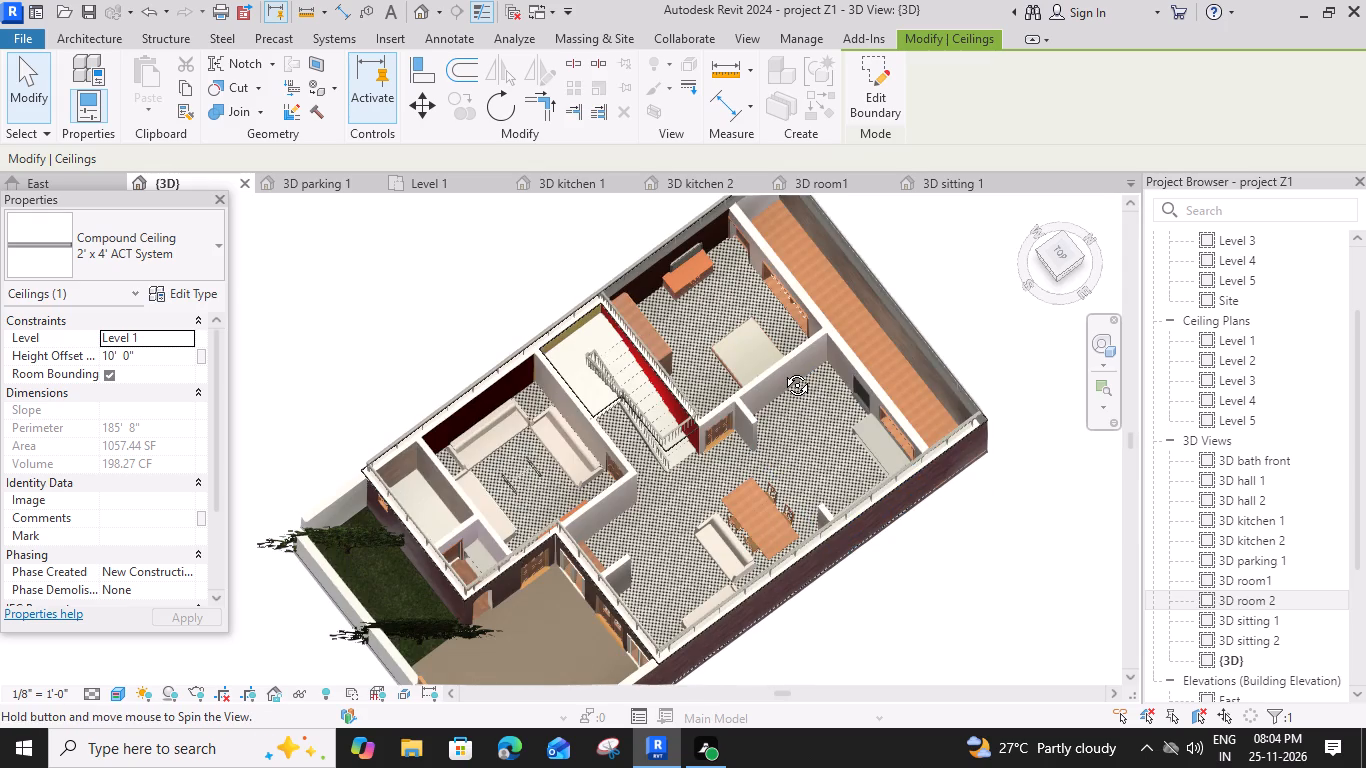
{"action": "middle_click_drag", "start_coordinate": [782, 370], "coordinate": [806, 275], "text": "shift"}
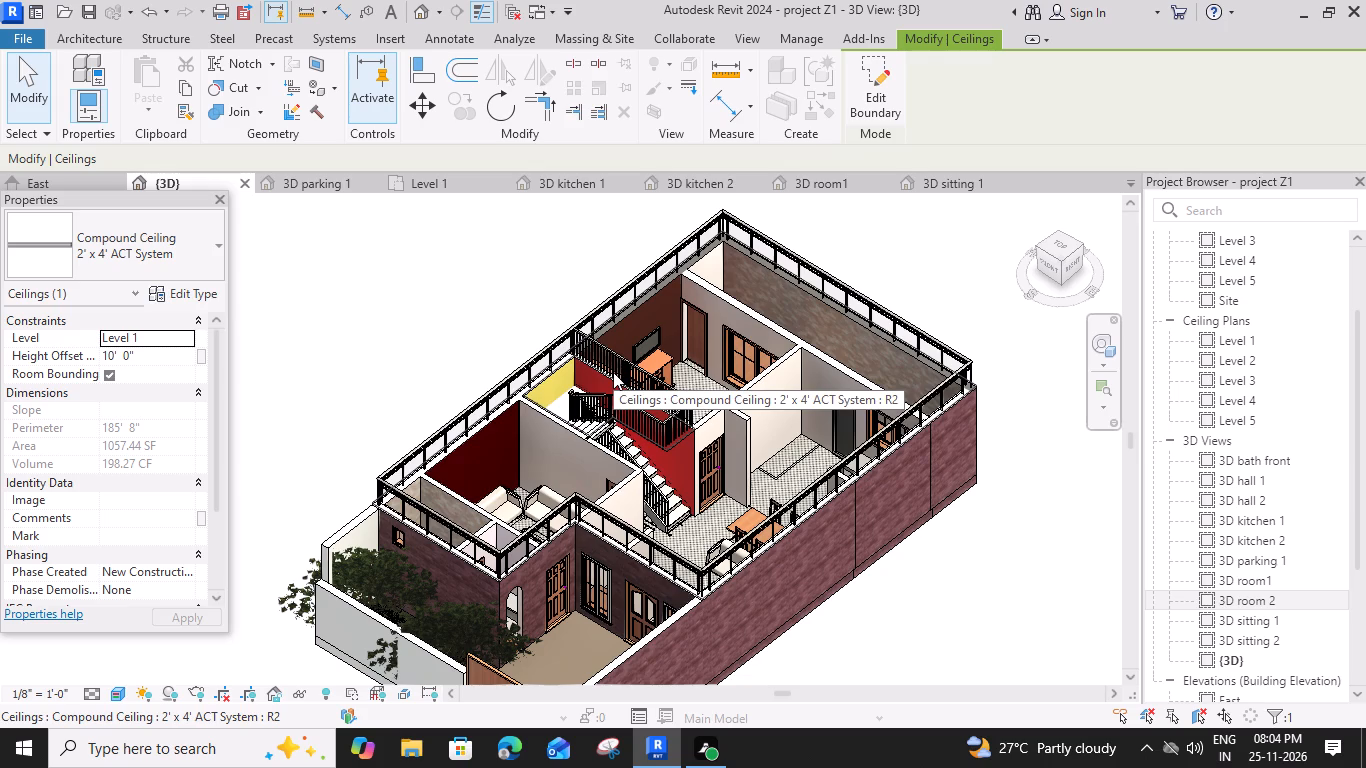
{"action": "key", "text": "Escape"}
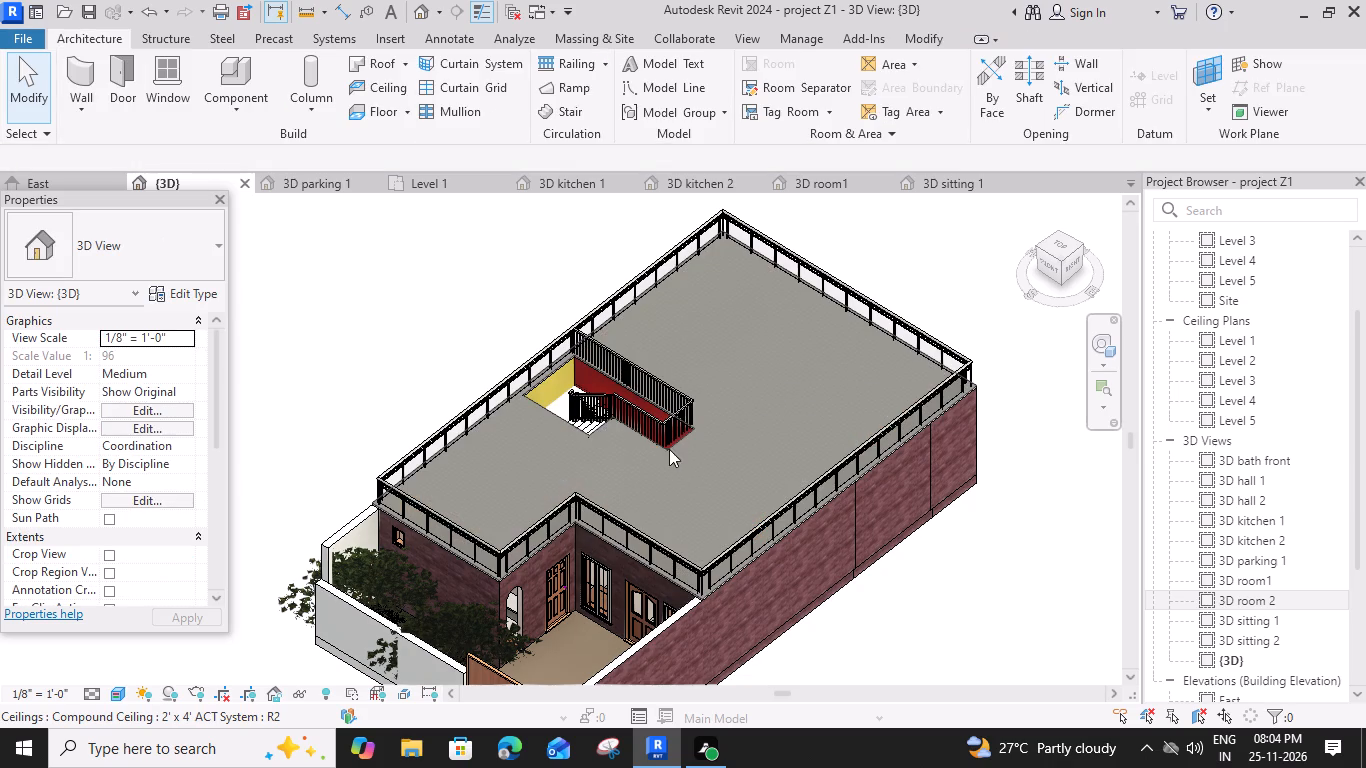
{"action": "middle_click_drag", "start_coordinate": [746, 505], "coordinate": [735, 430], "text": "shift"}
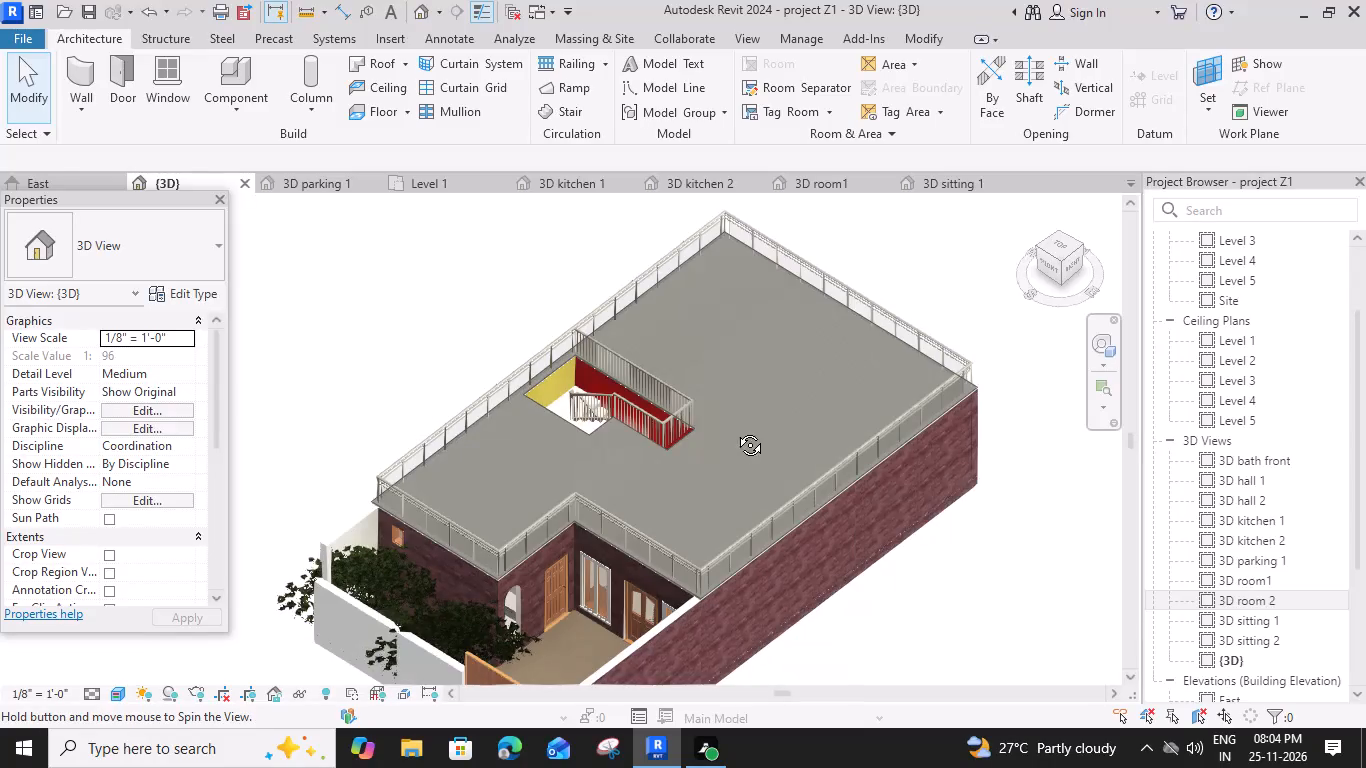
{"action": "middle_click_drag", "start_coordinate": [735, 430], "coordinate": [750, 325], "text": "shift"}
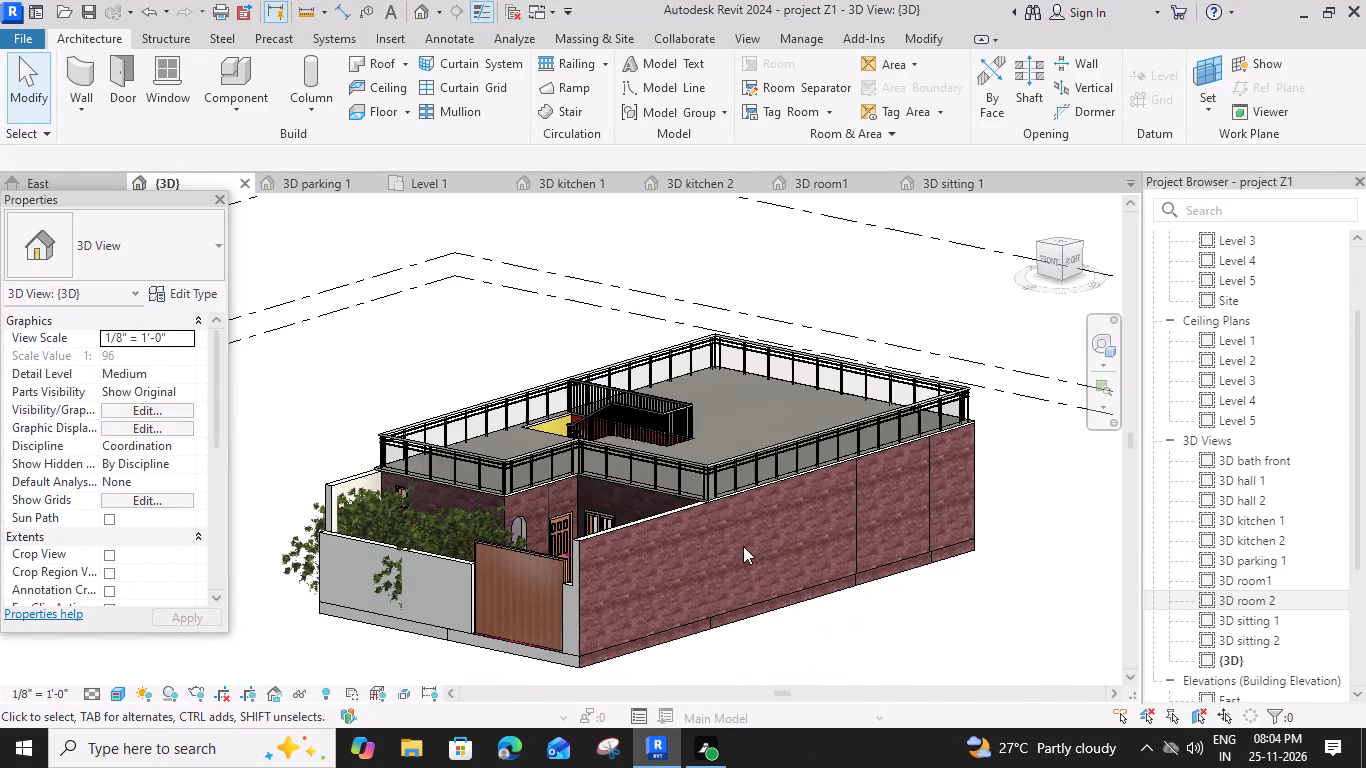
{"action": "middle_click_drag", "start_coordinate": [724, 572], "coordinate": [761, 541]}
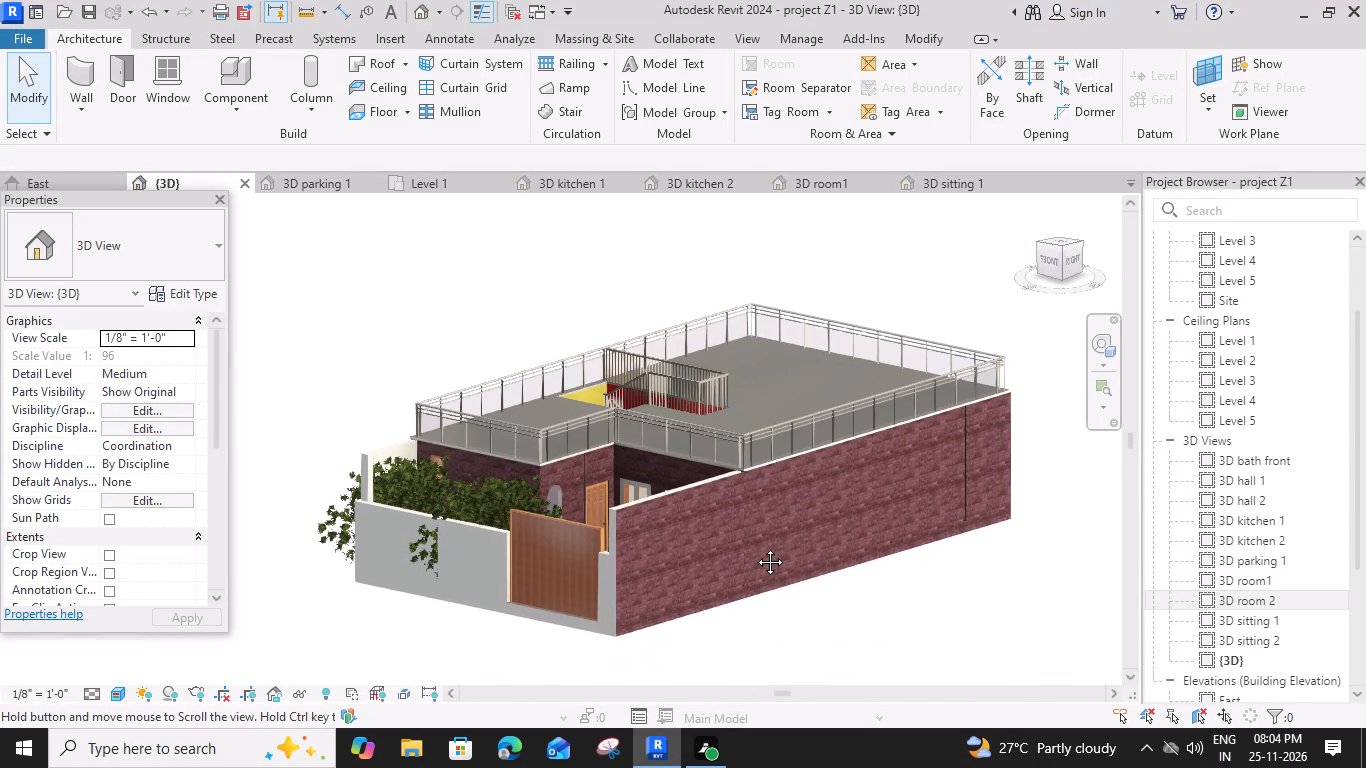
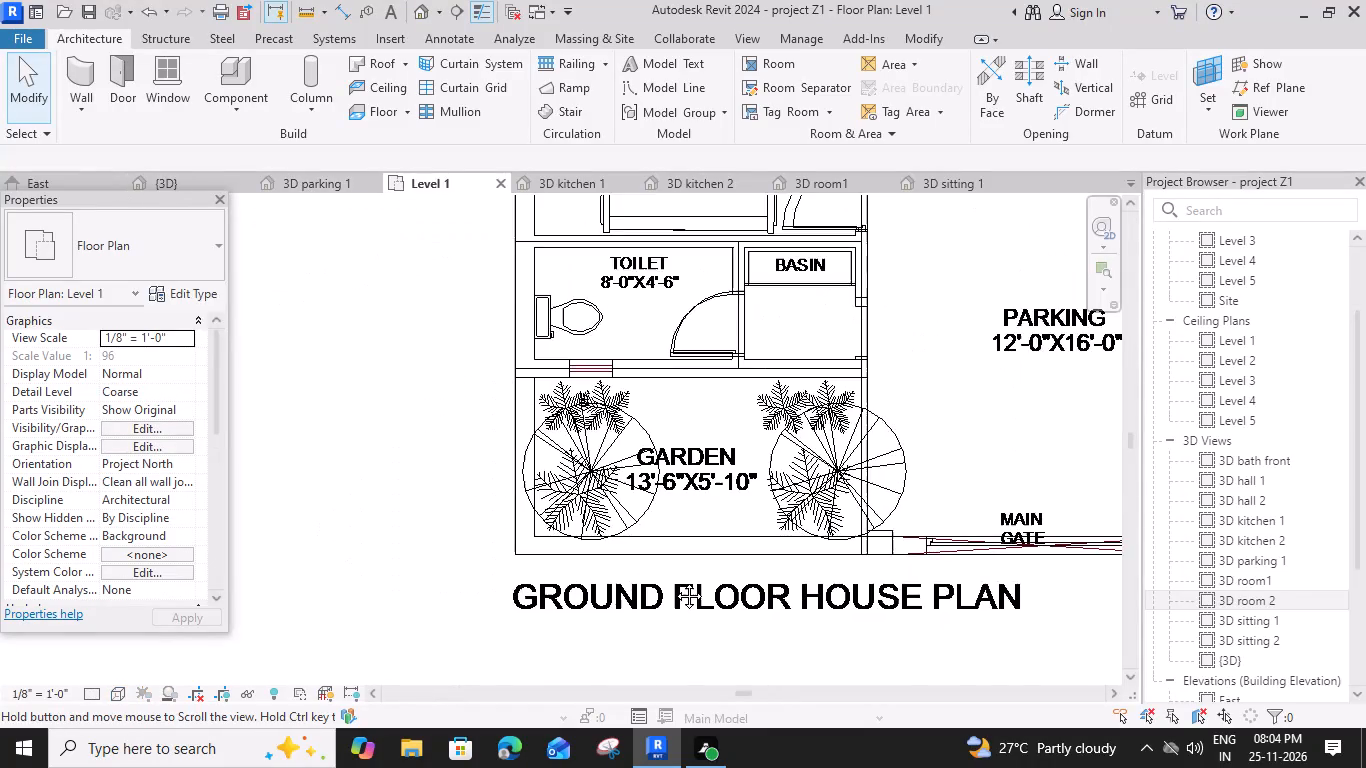
Move the dining table set on the Level 1 plan towards the kitchen, about 2'-5 1/2" from the kitchen partition wall line.
{"action": "middle_click_drag", "start_coordinate": [737, 216], "coordinate": [725, 256]}
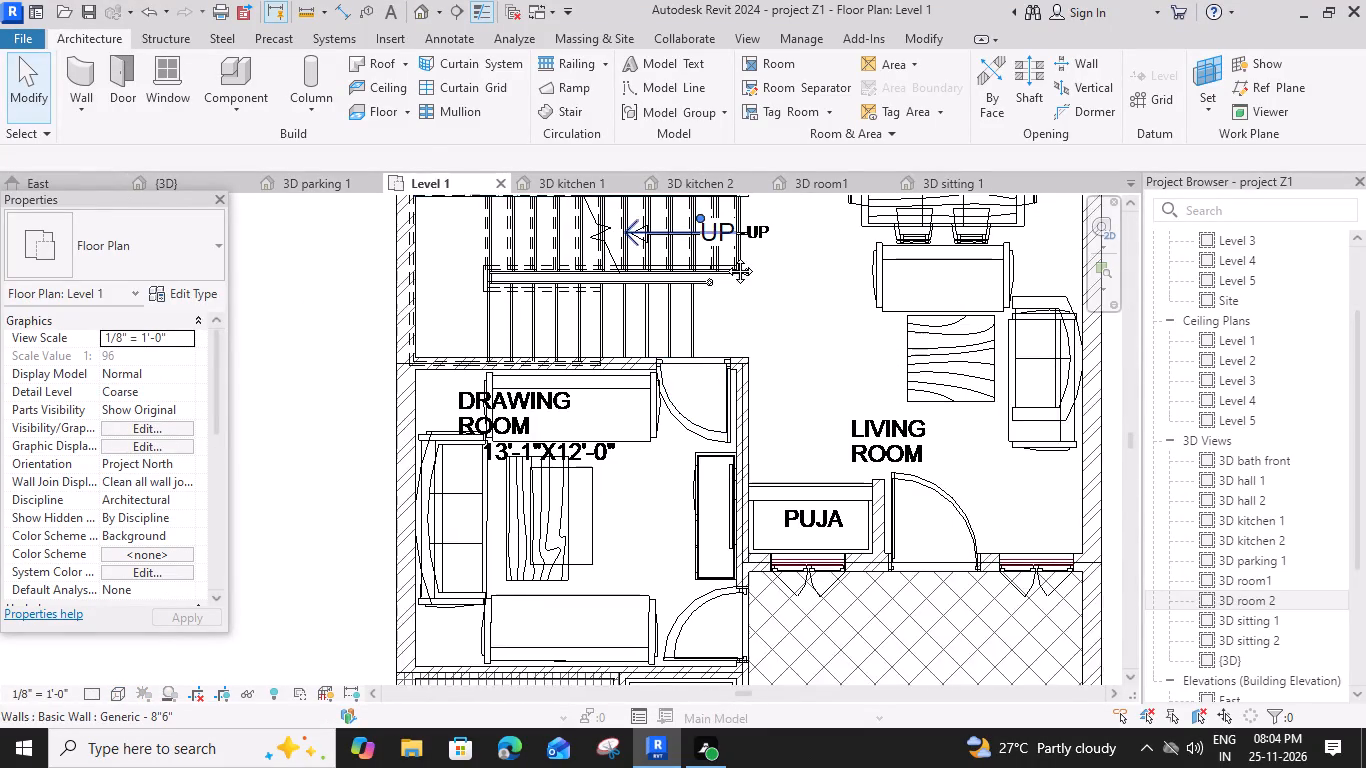
{"action": "middle_click_drag", "start_coordinate": [725, 256], "coordinate": [552, 472]}
{"action": "middle_click_drag", "start_coordinate": [635, 110], "coordinate": [597, 307]}
{"action": "middle_click_drag", "start_coordinate": [599, 295], "coordinate": [600, 319]}
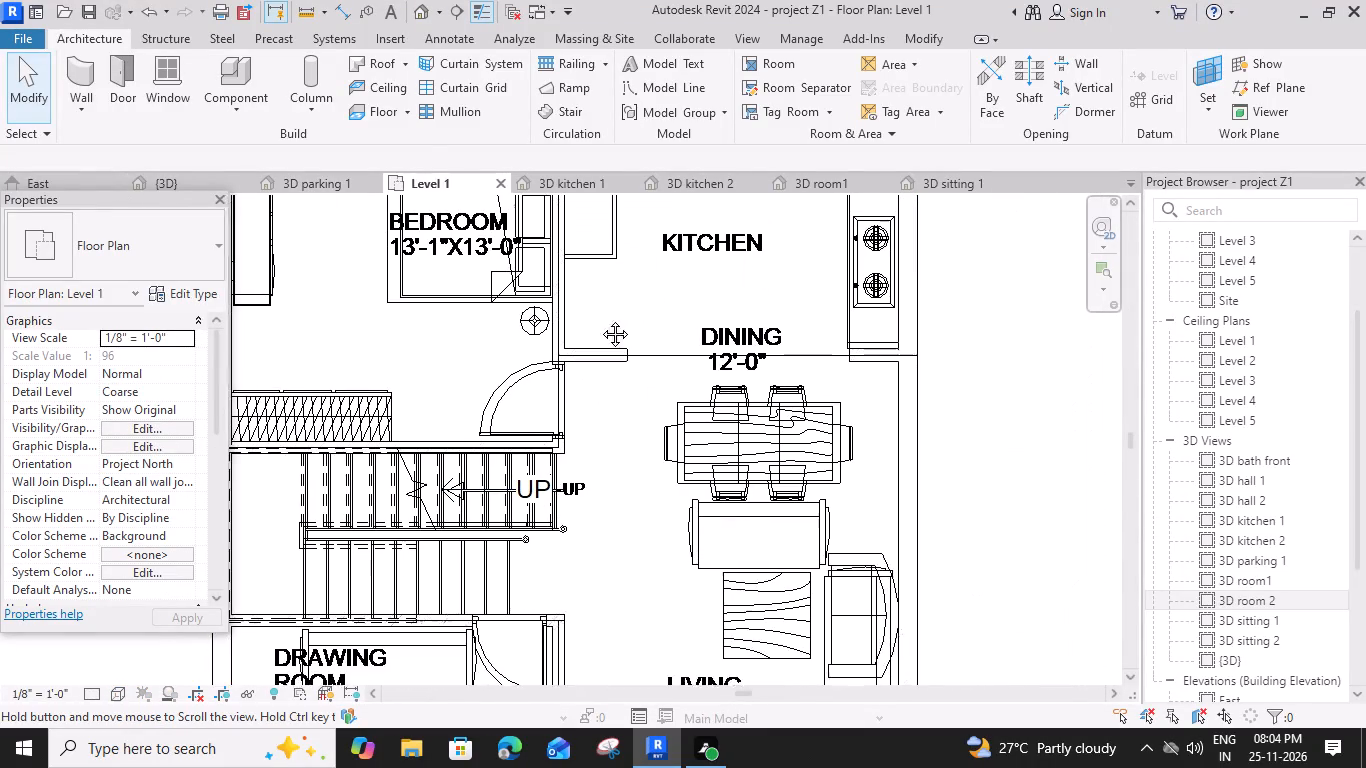
{"action": "middle_click_drag", "start_coordinate": [600, 319], "coordinate": [582, 484]}
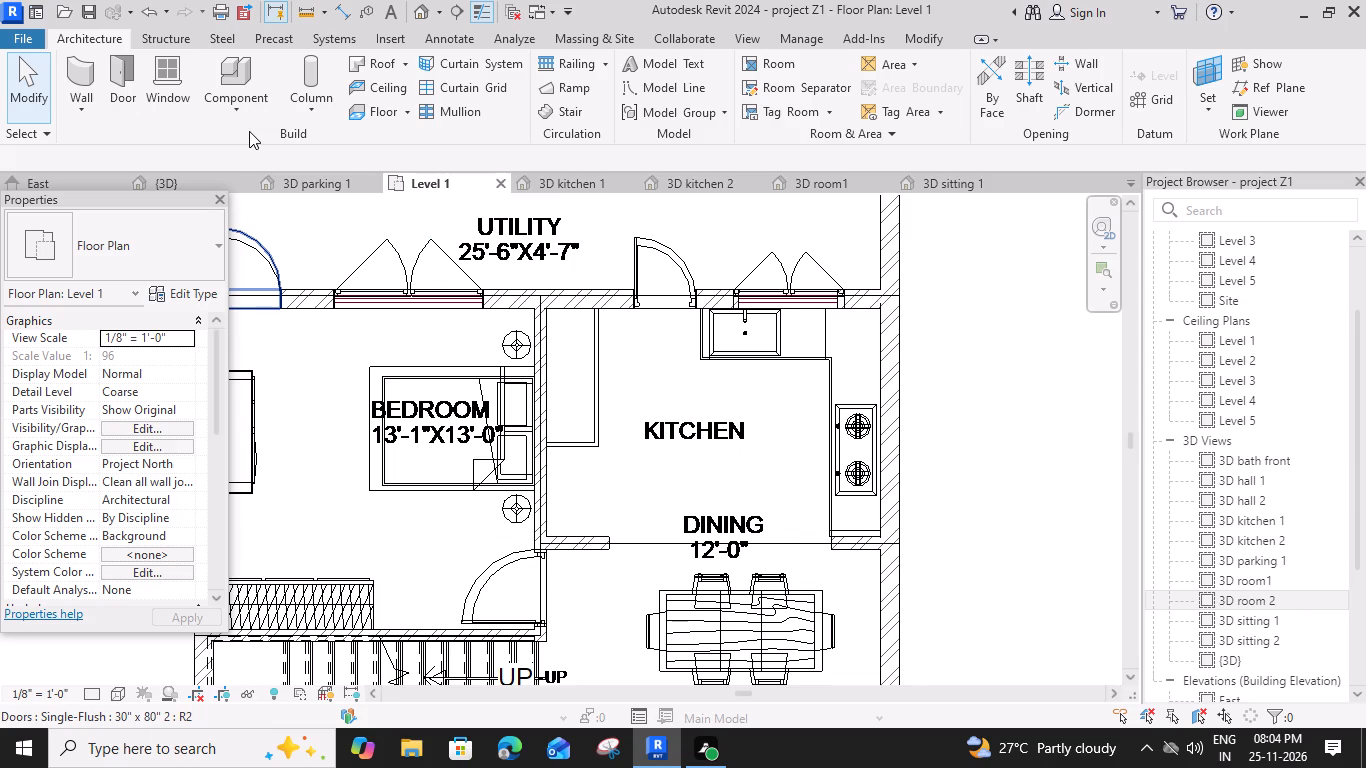
{"action": "middle_click_drag", "start_coordinate": [698, 428], "coordinate": [686, 381]}
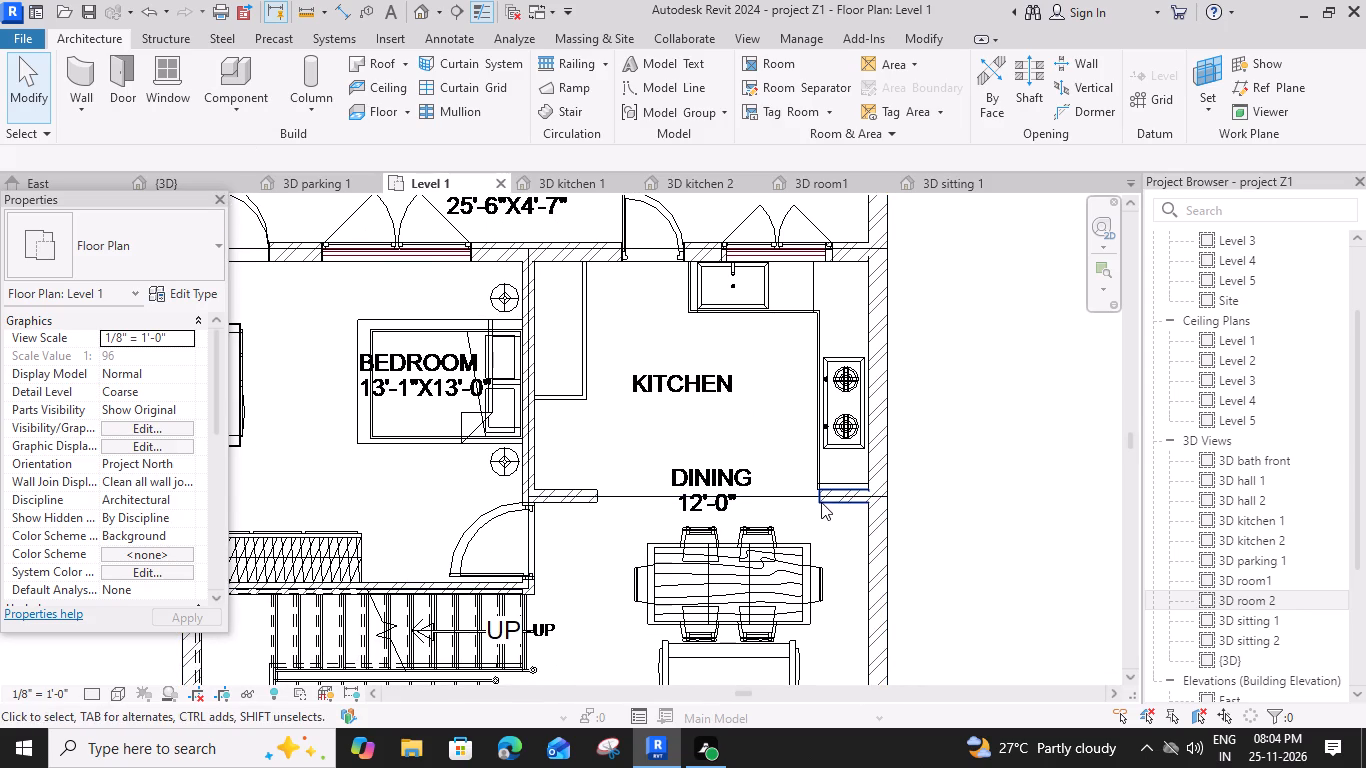
{"action": "left_click", "coordinate": [757, 535]}
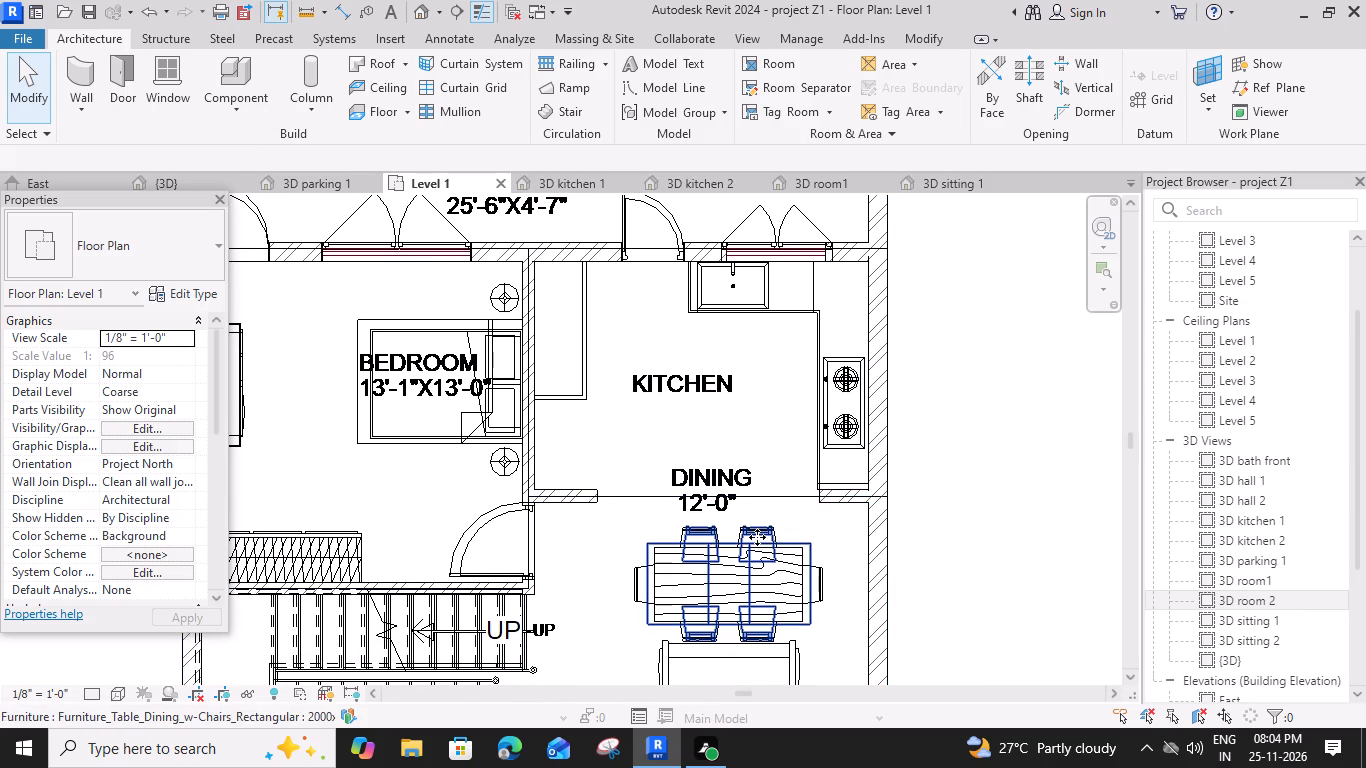
{"action": "left_click_drag", "start_coordinate": [727, 545], "coordinate": [725, 536]}
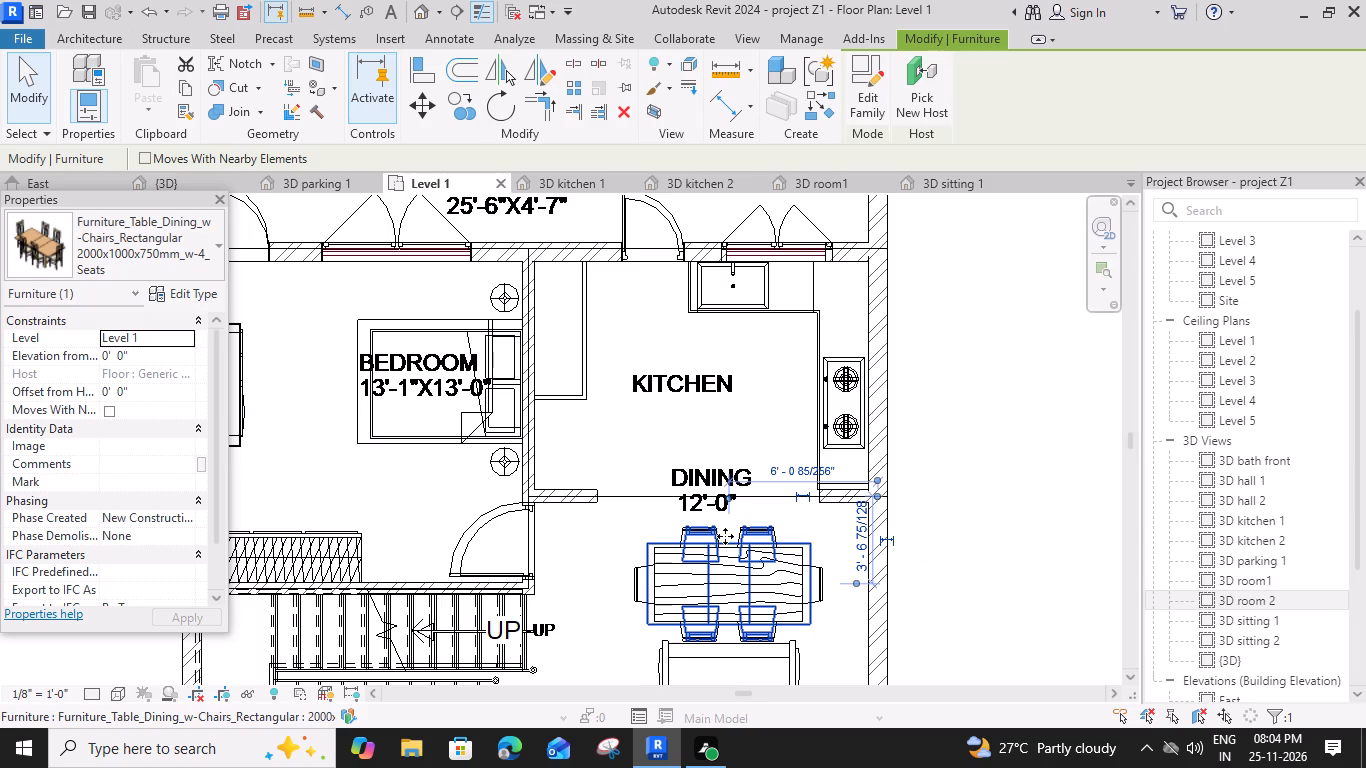
{"action": "left_click_drag", "start_coordinate": [725, 536], "coordinate": [727, 524]}
{"action": "left_click_drag", "start_coordinate": [727, 524], "coordinate": [730, 514]}
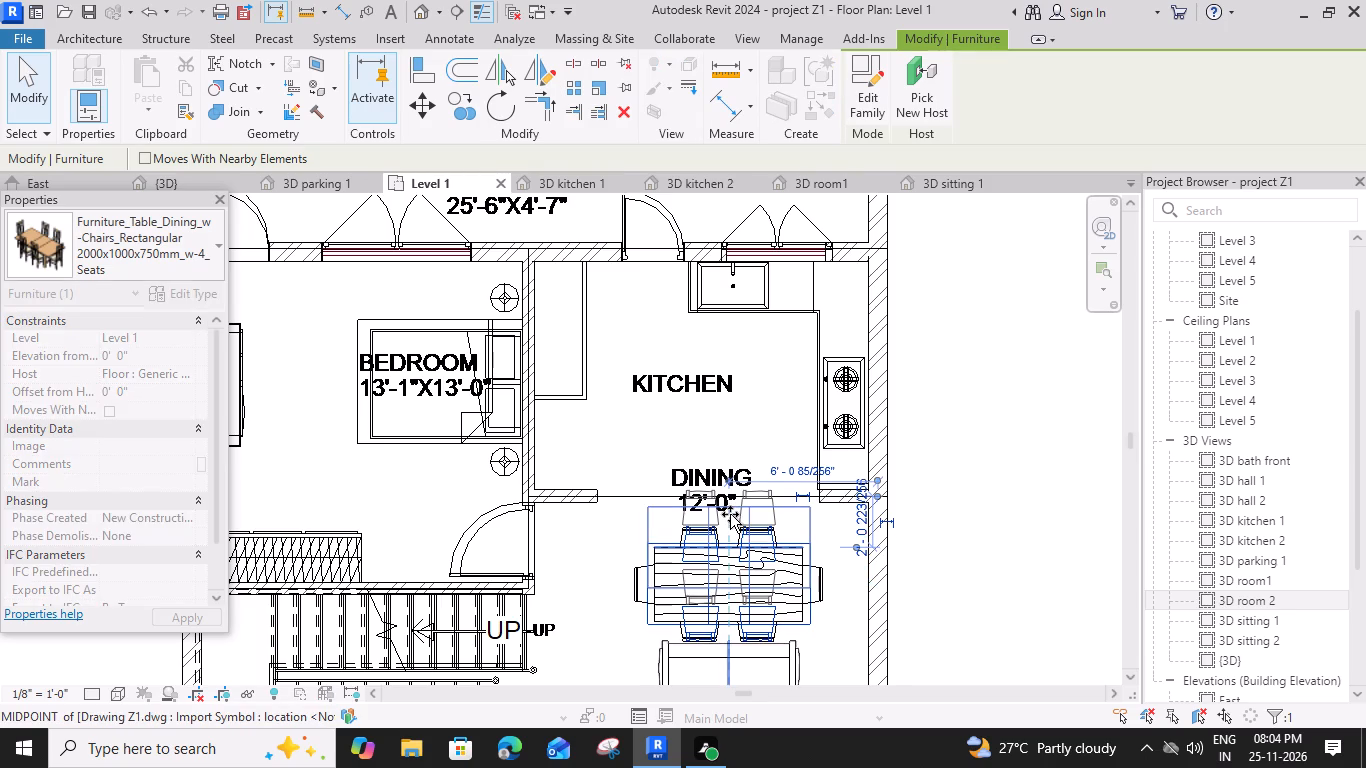
{"action": "left_click_drag", "start_coordinate": [730, 514], "coordinate": [728, 518]}
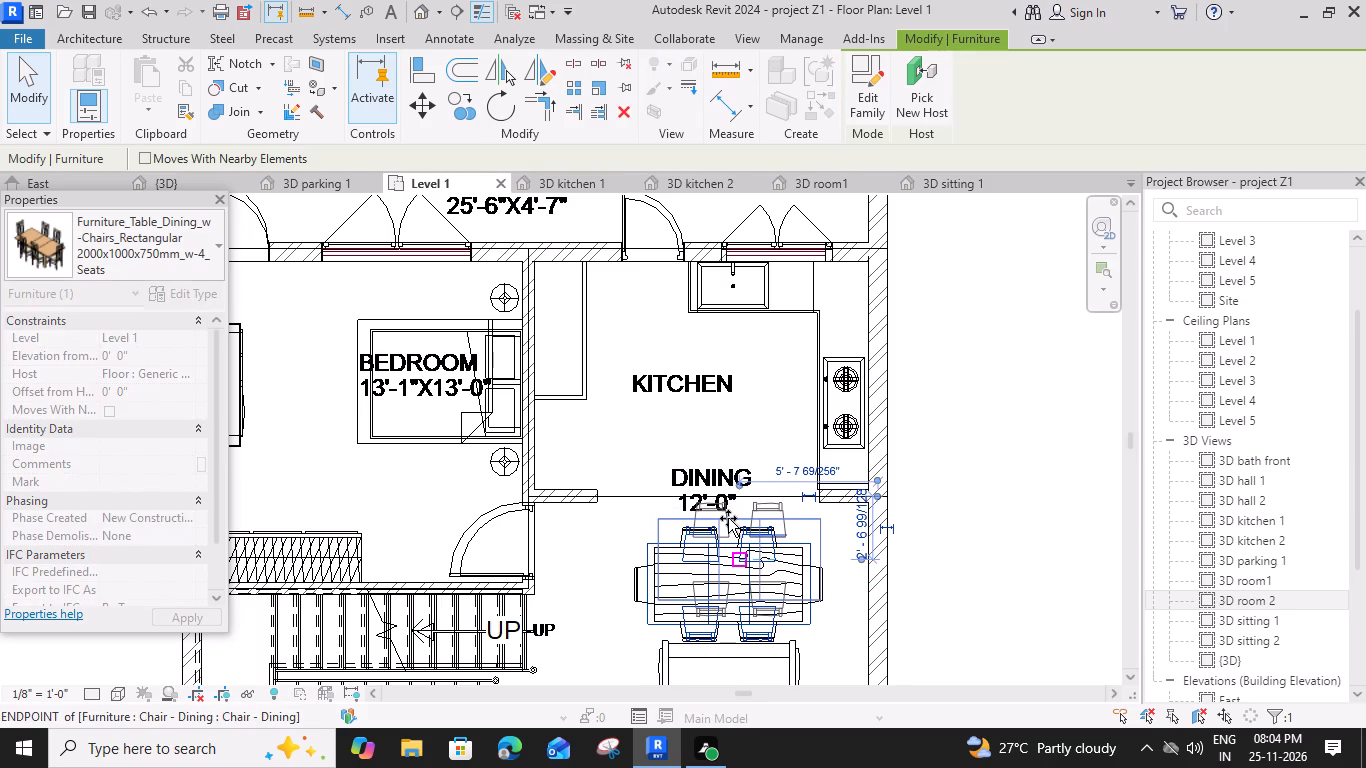
{"action": "left_click_drag", "start_coordinate": [728, 518], "coordinate": [727, 522]}
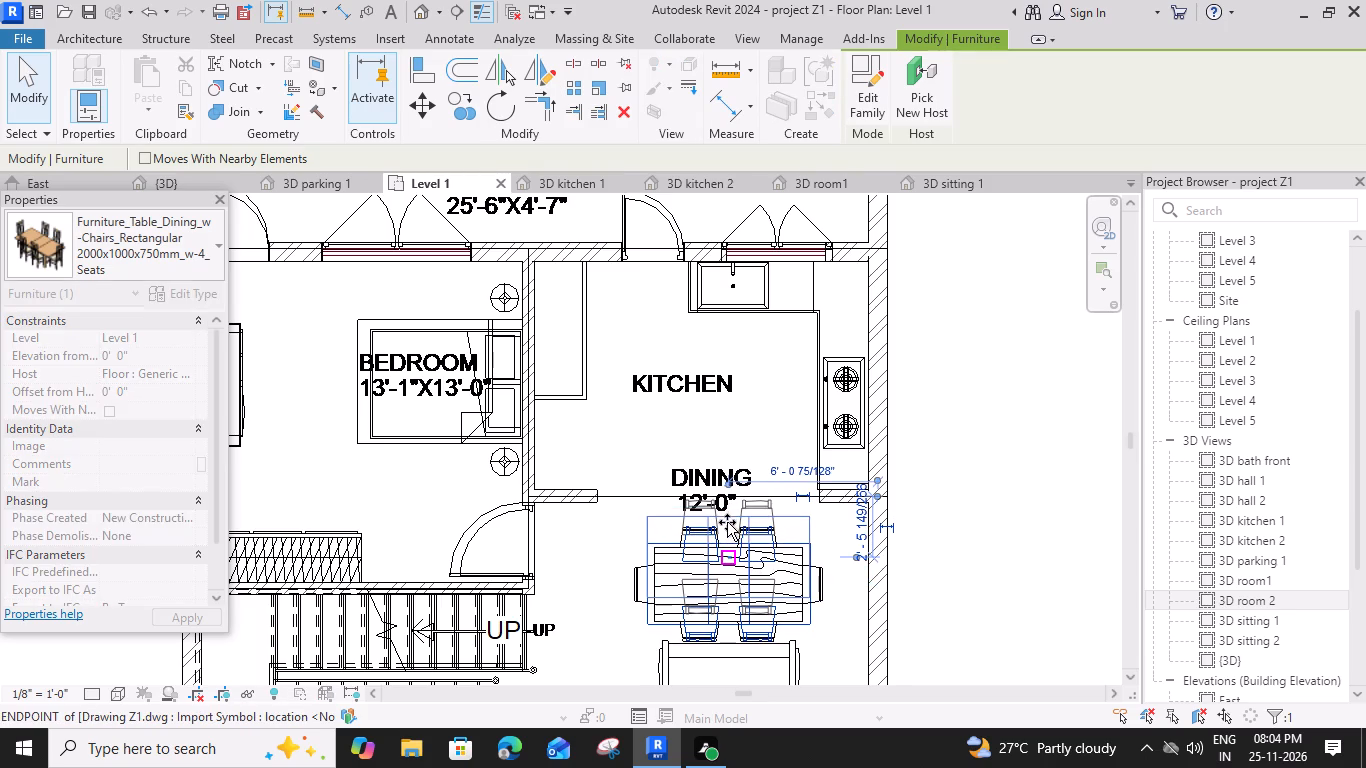
{"action": "key", "text": "Escape"}
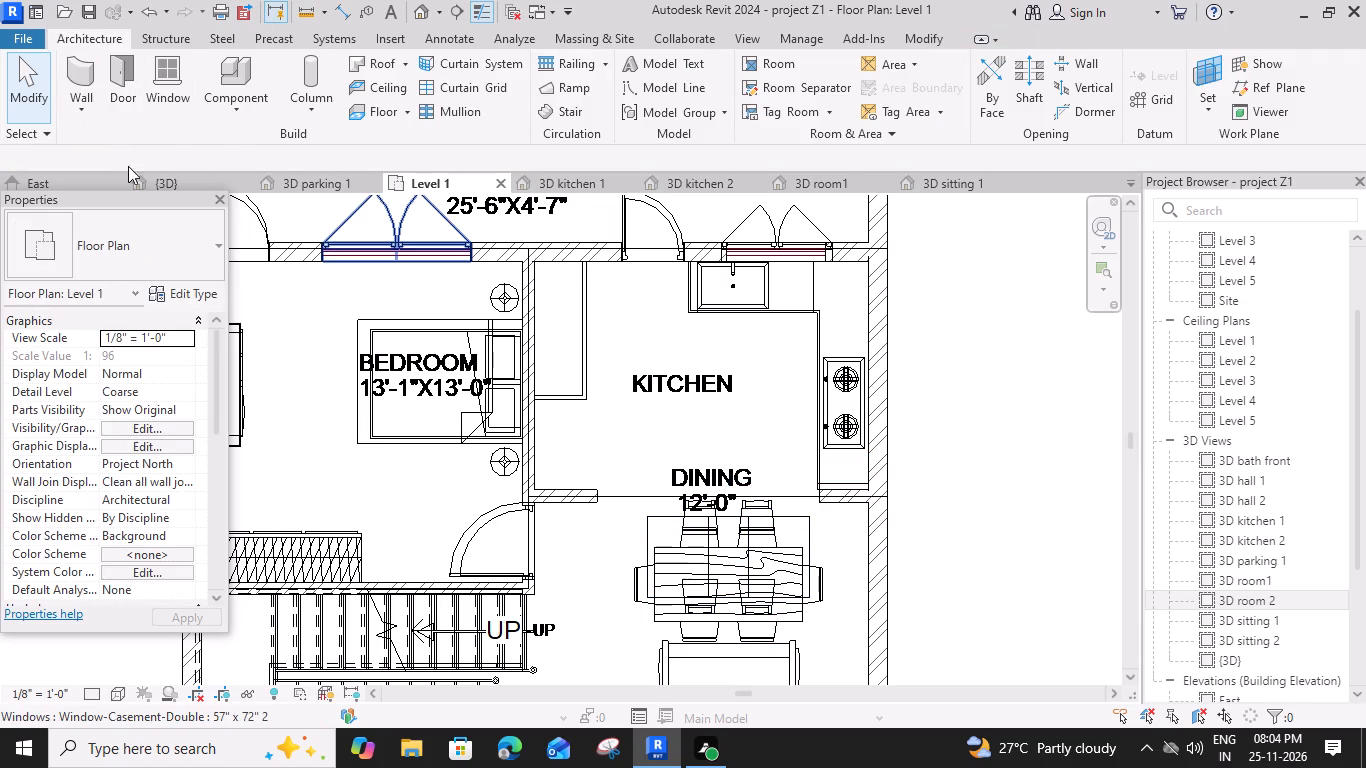
Start placing a component and browse the UK family library to the Lighting > Architectural > Internal folder for loading a family.
{"action": "left_click", "coordinate": [243, 110]}
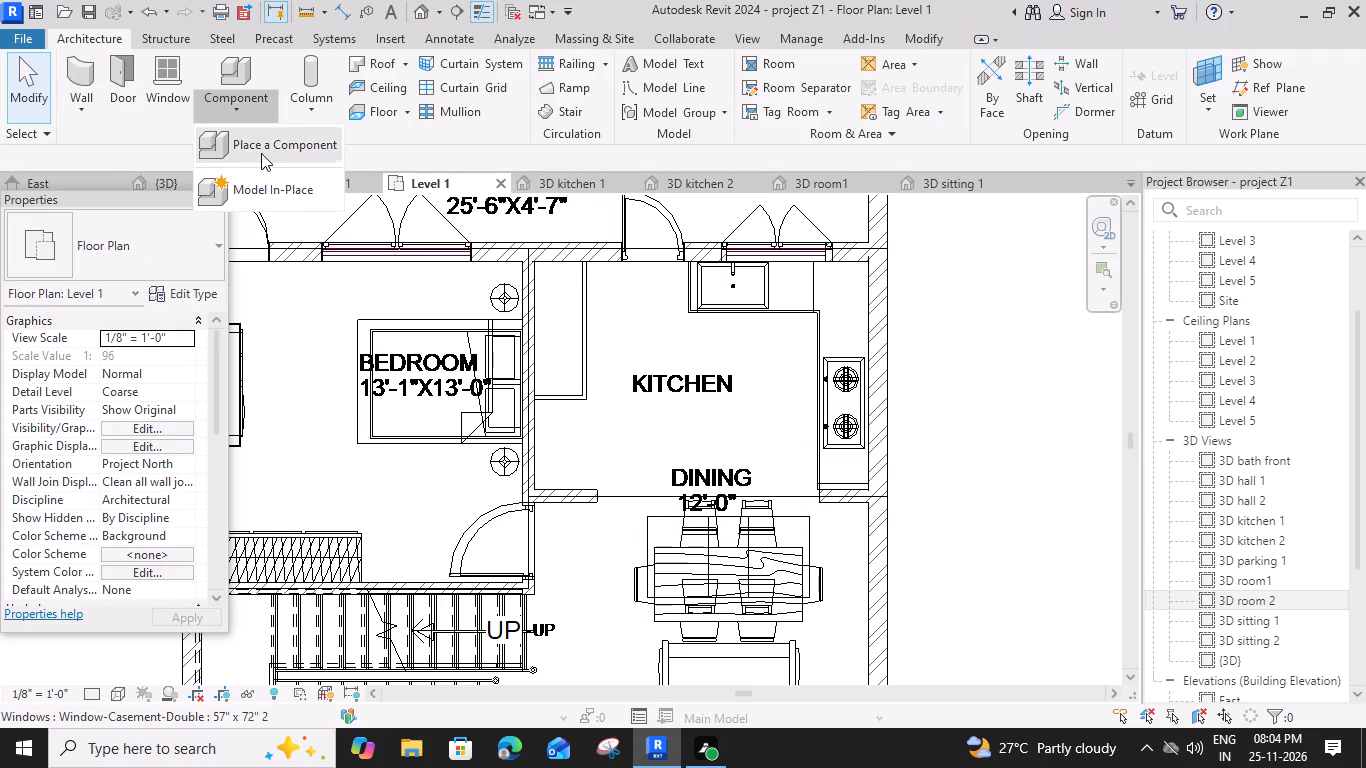
{"action": "left_click", "coordinate": [286, 163]}
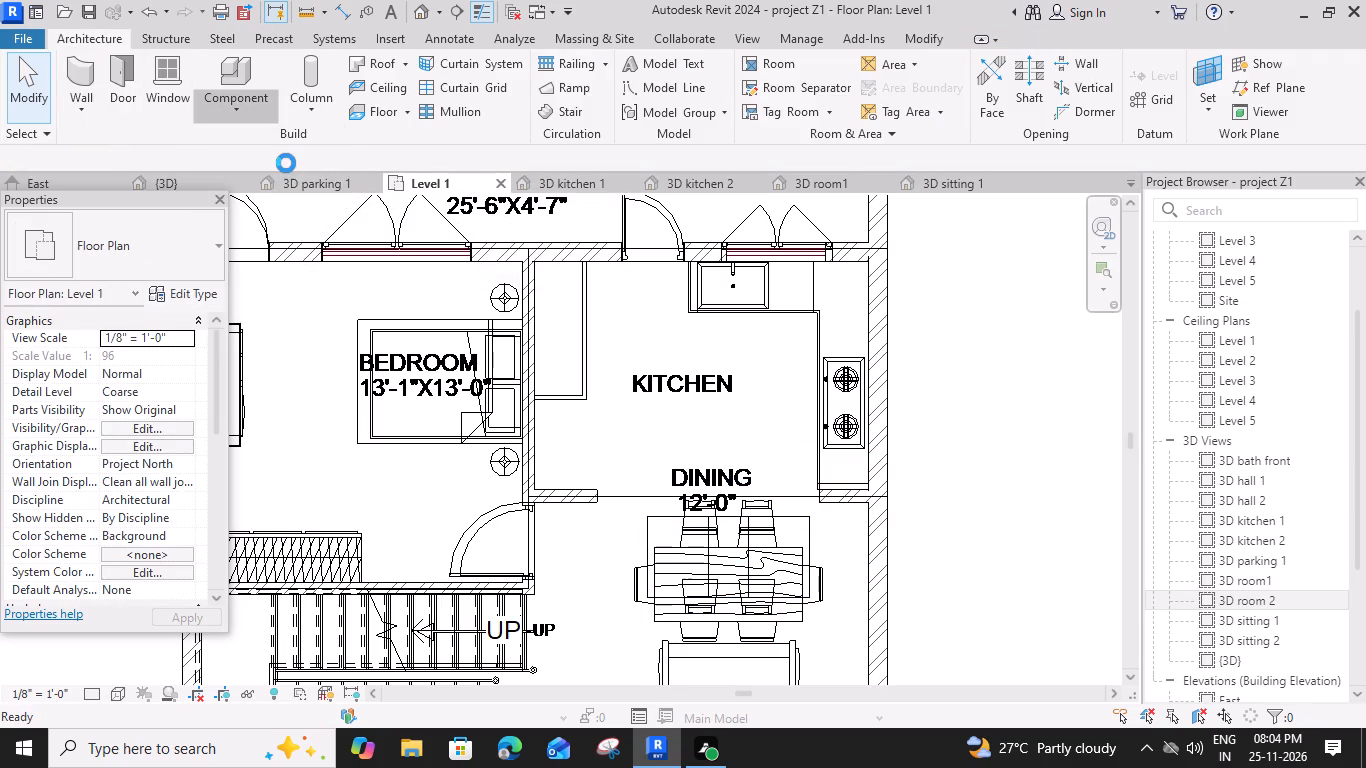
{"action": "left_click", "coordinate": [627, 315]}
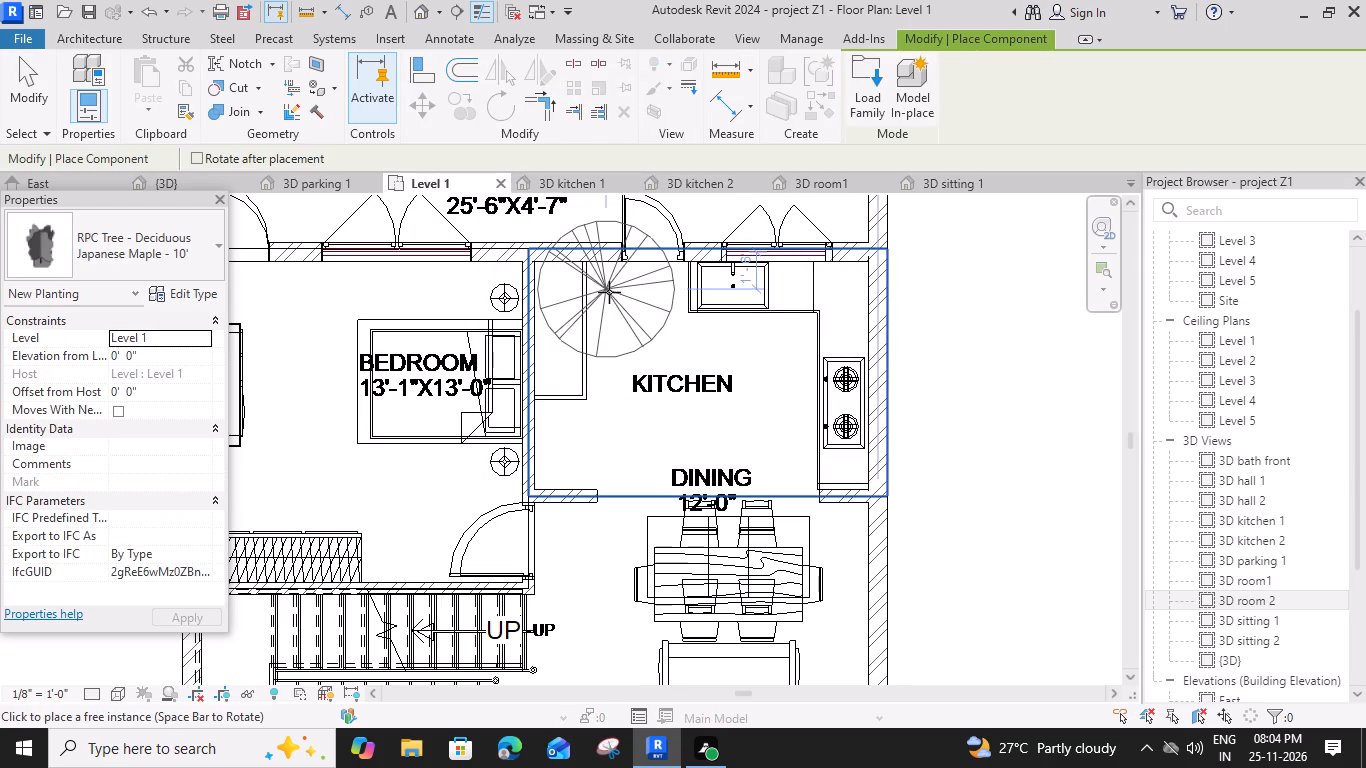
{"action": "left_click", "coordinate": [864, 64]}
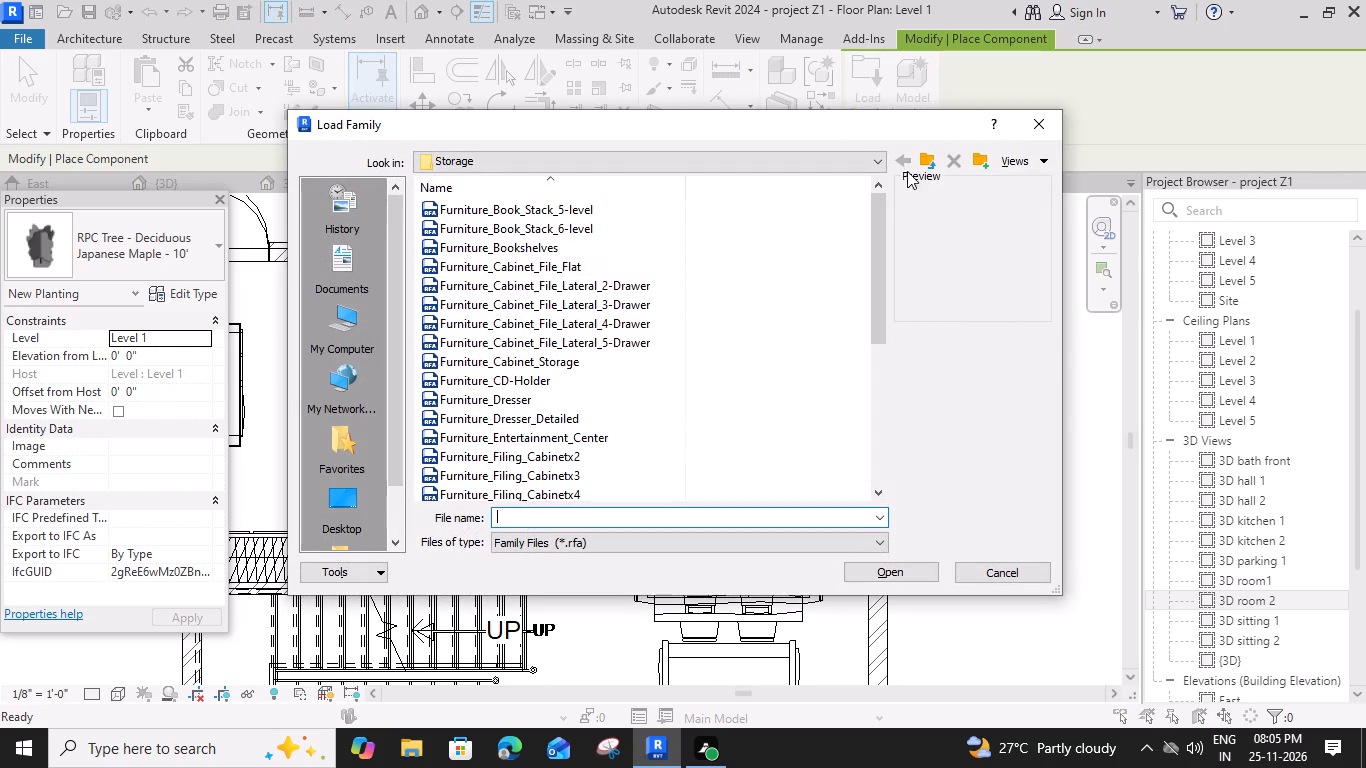
{"action": "left_click", "coordinate": [926, 161]}
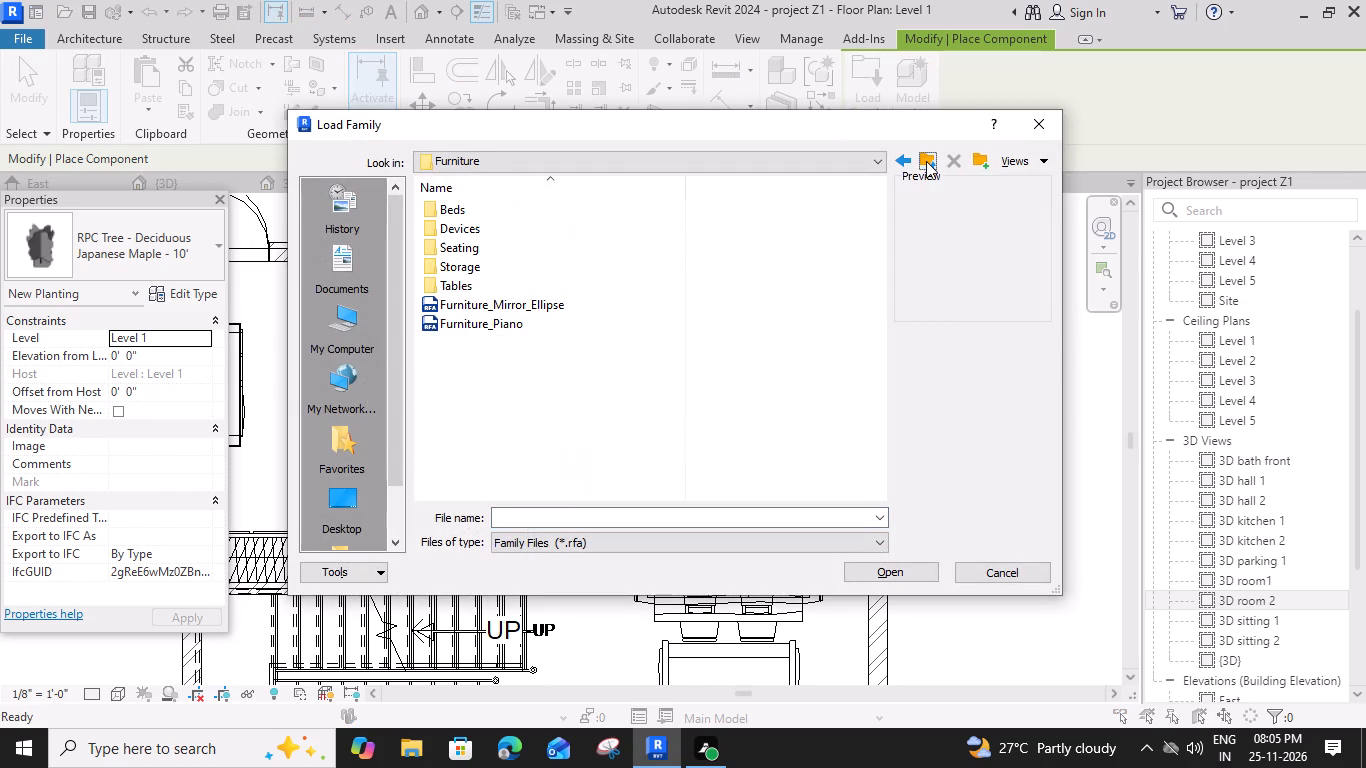
{"action": "left_click", "coordinate": [926, 161]}
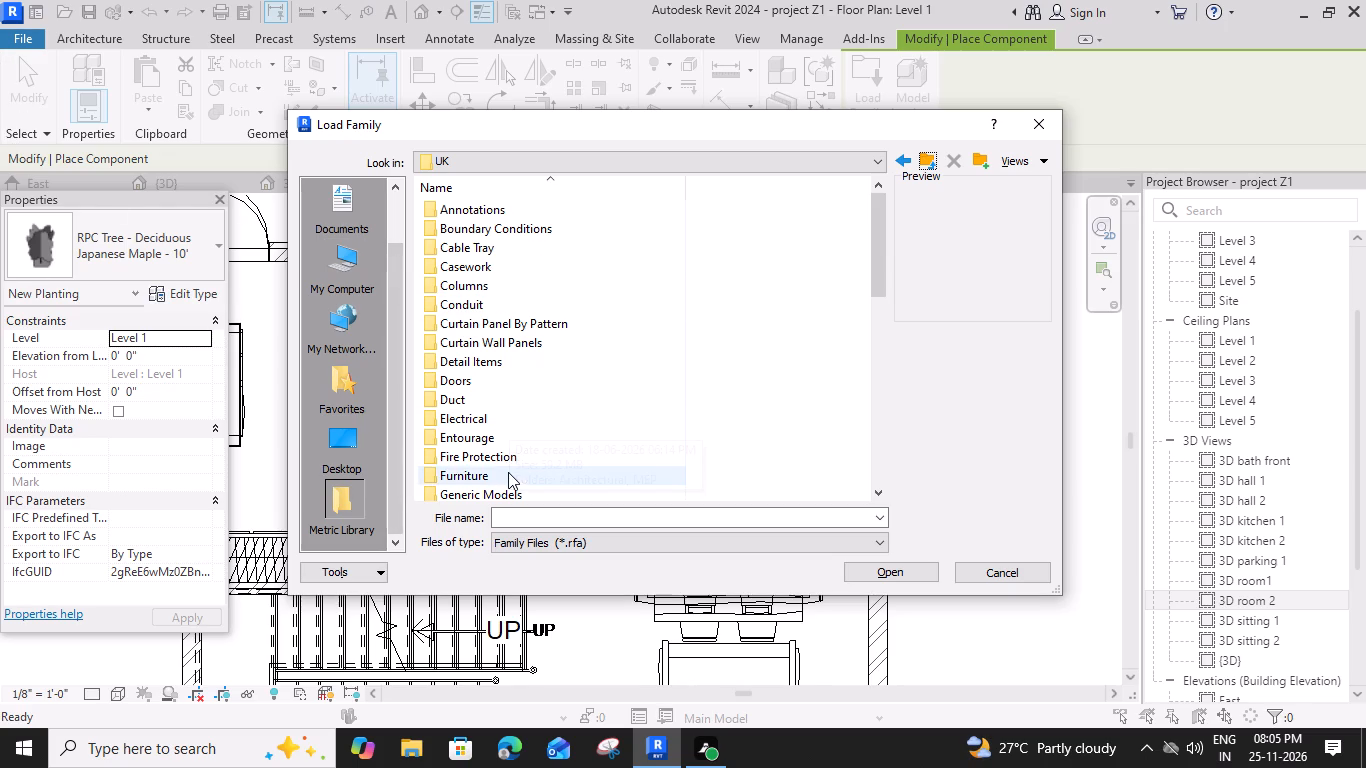
{"action": "scroll", "coordinate": [508, 472], "scroll_direction": "down", "scroll_amount": 1}
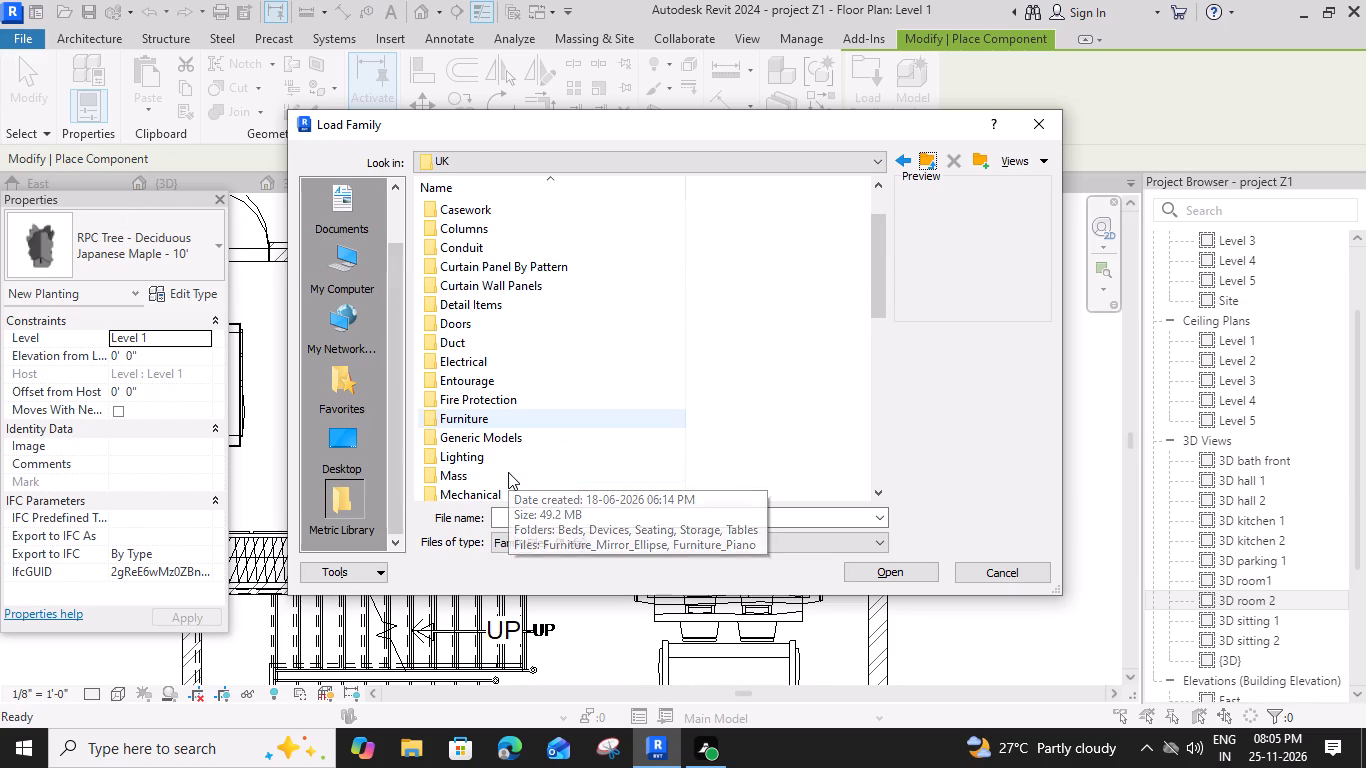
{"action": "left_click", "coordinate": [498, 453]}
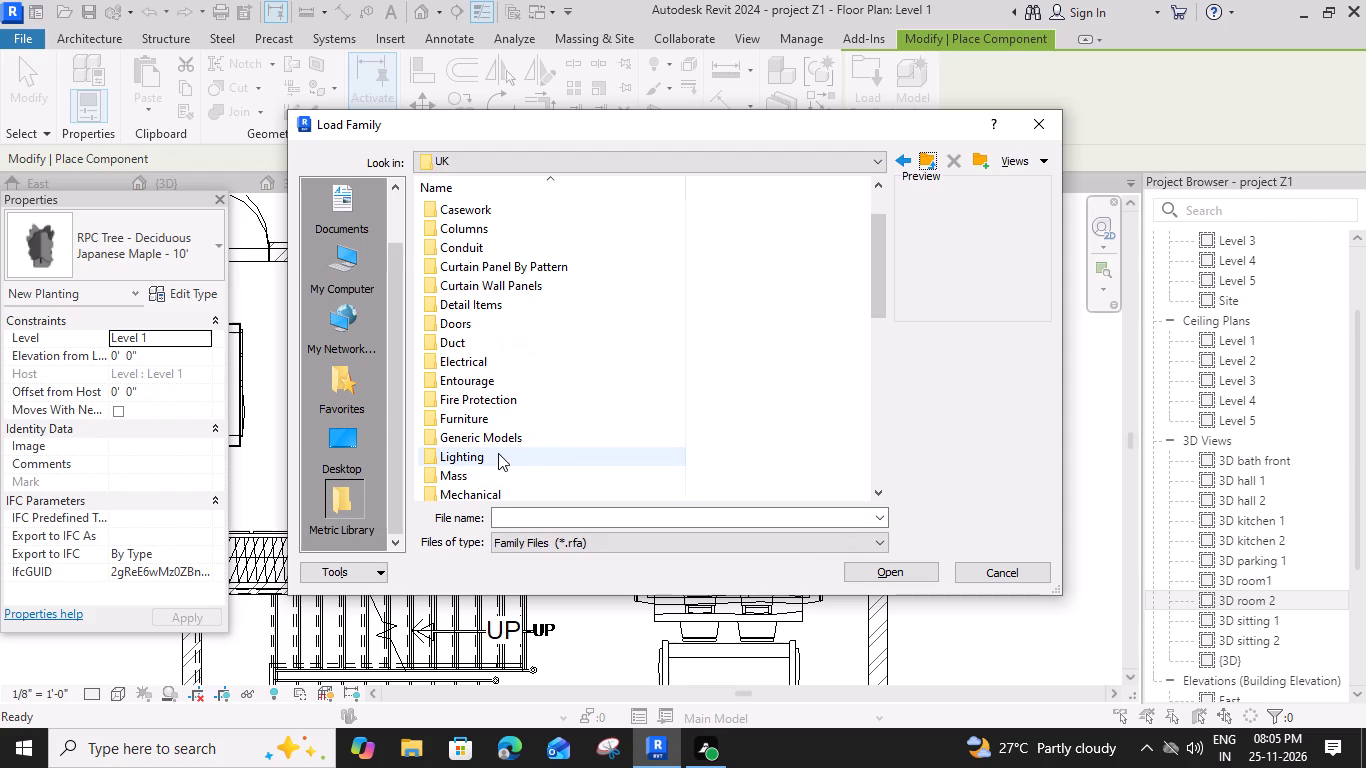
{"action": "double_click", "coordinate": [582, 455]}
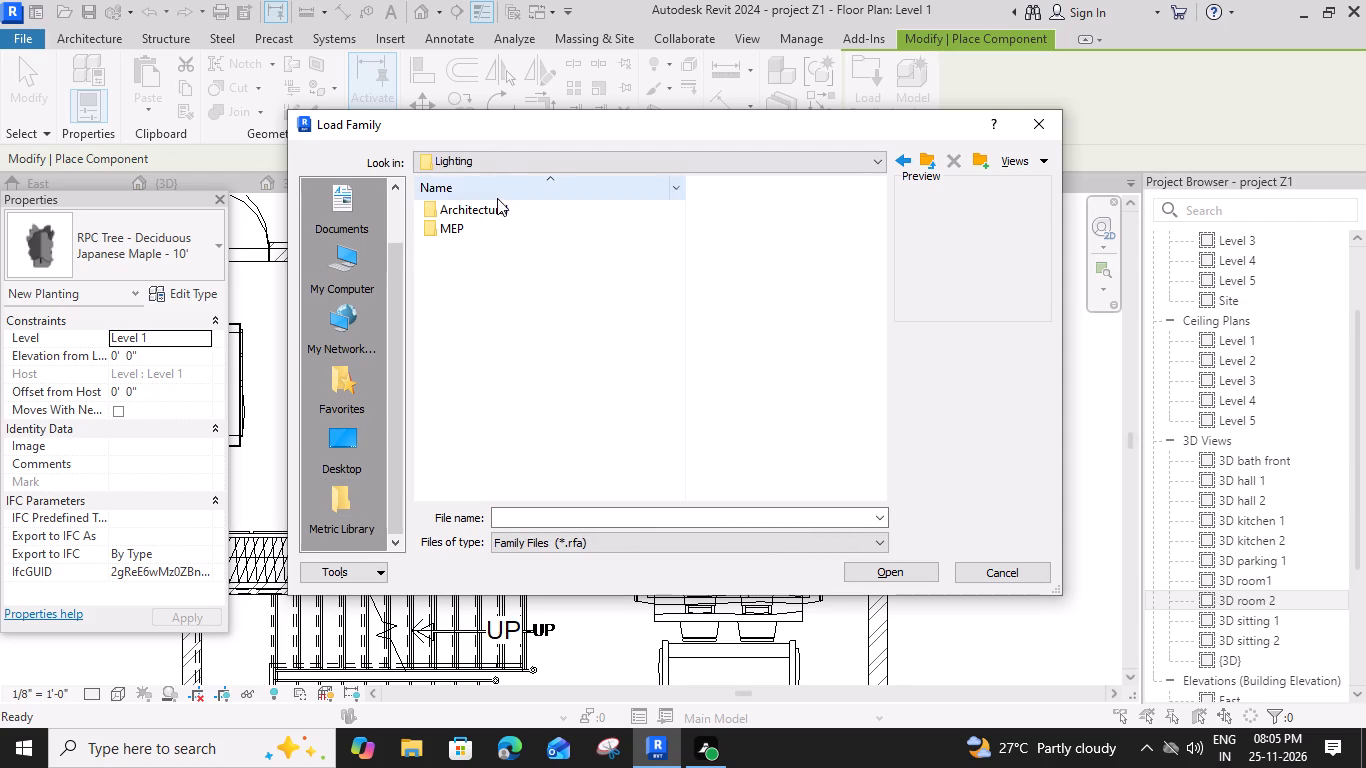
{"action": "double_click", "coordinate": [497, 201]}
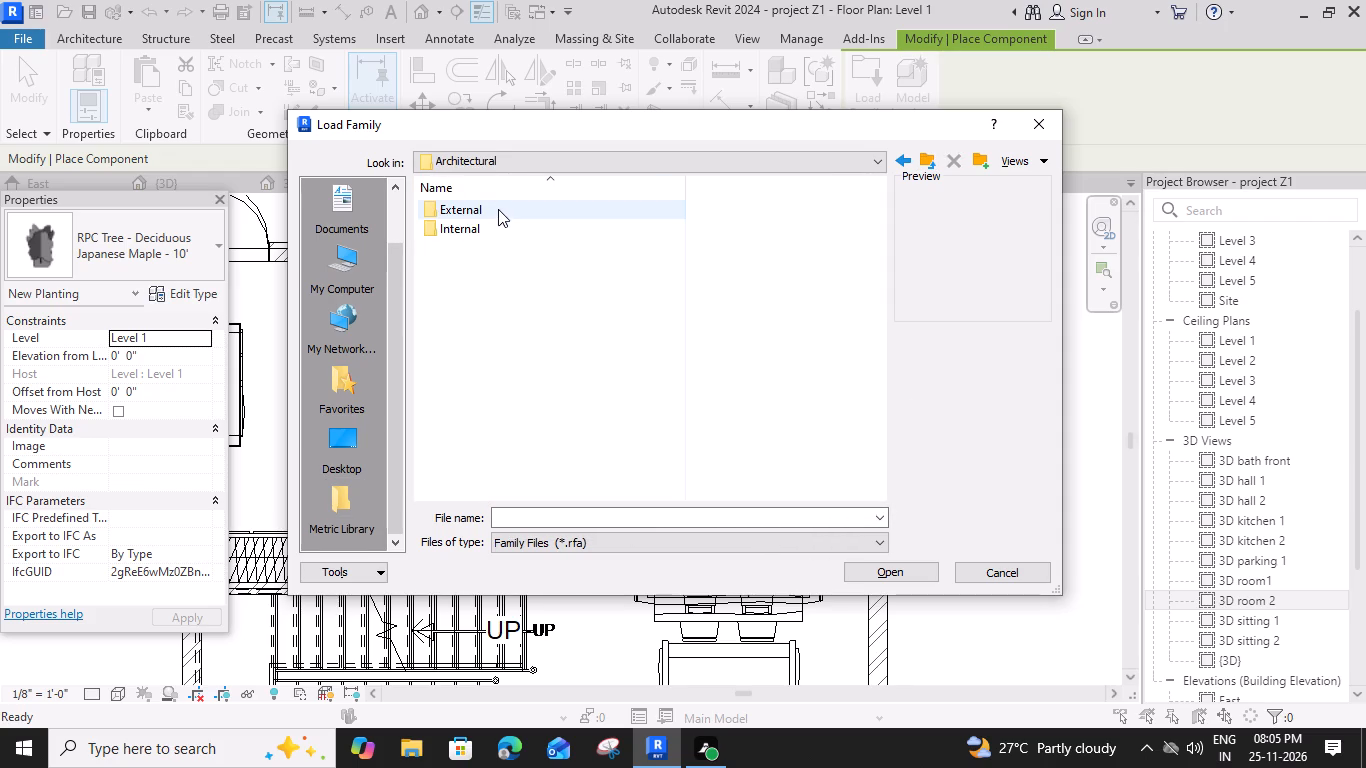
{"action": "double_click", "coordinate": [497, 223]}
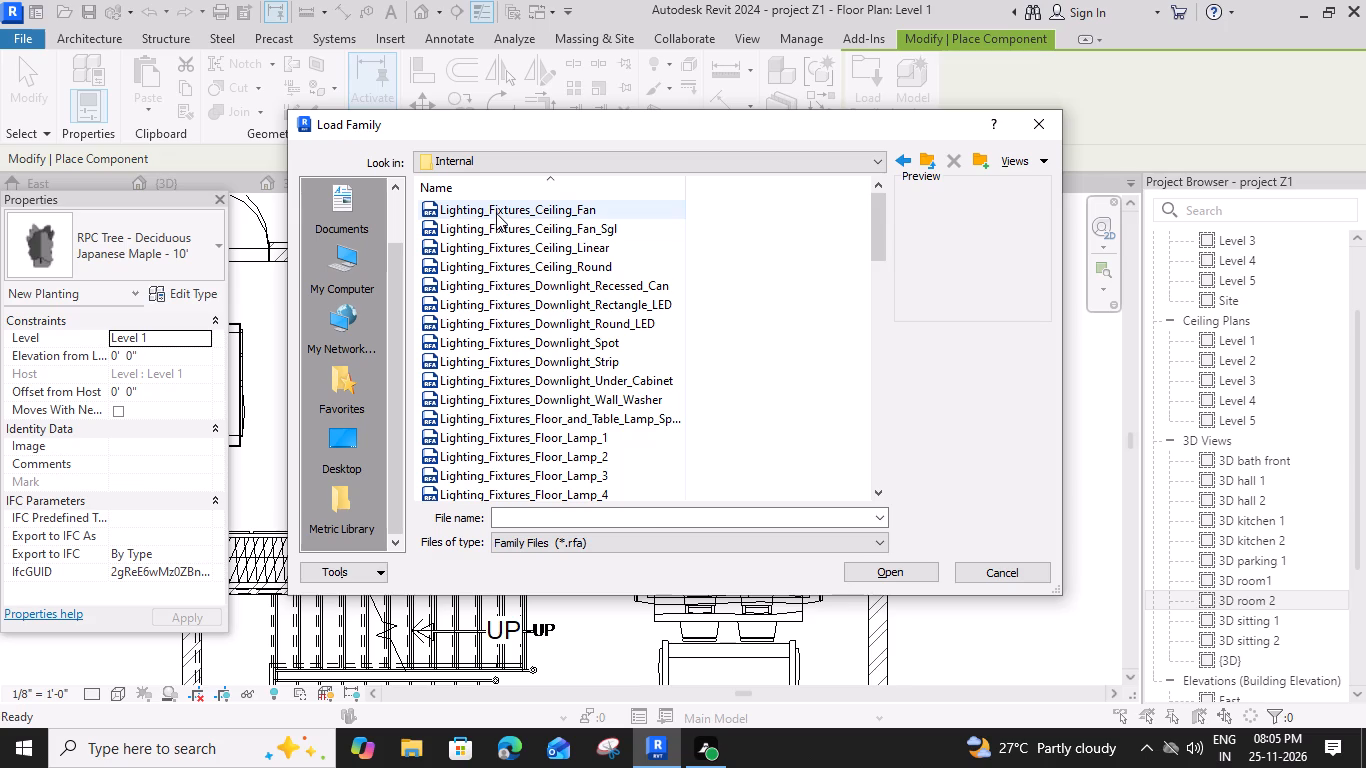
Examine the previews of the internal lighting fixture families, from the ceiling fans to the wall lamps and back to the luminaires.
{"action": "left_click", "coordinate": [496, 208]}
{"action": "key", "text": "Down"}
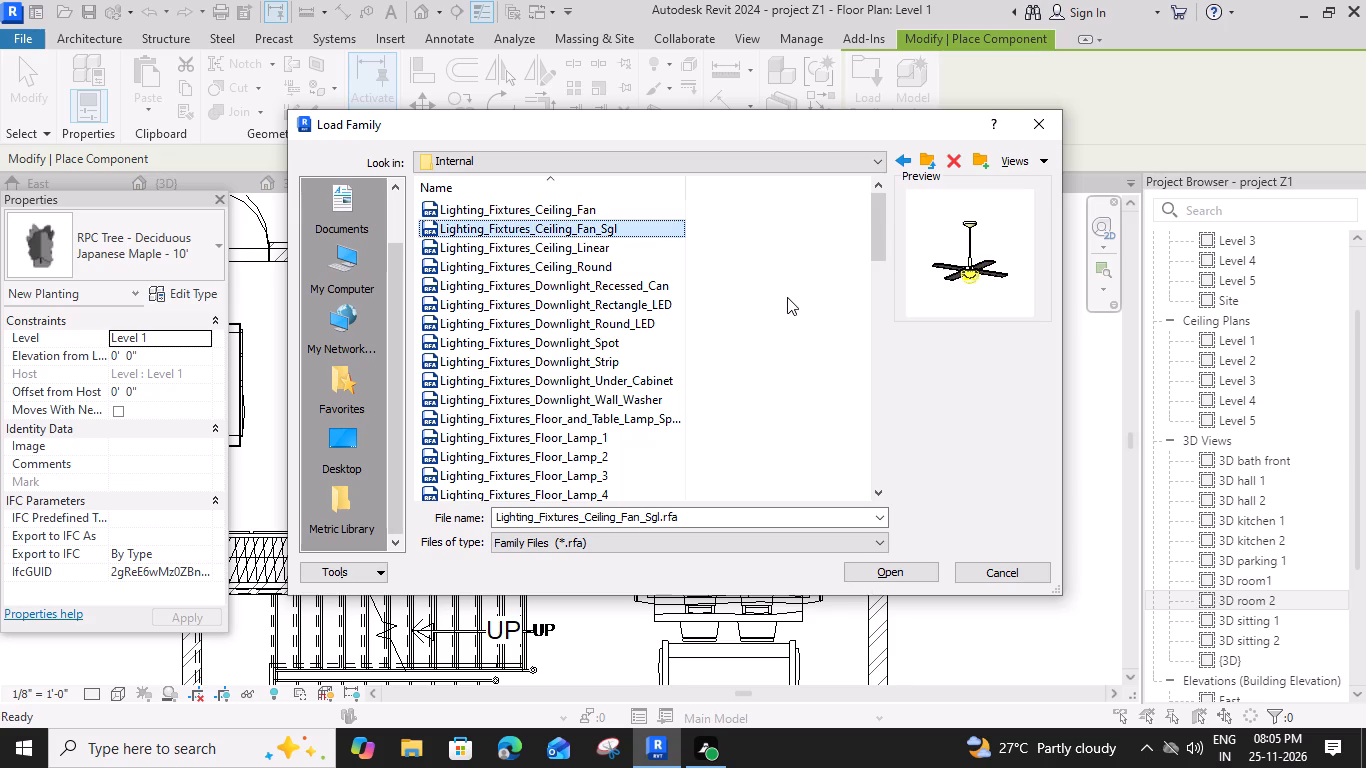
{"action": "key", "text": "Down"}
{"action": "key", "text": "Down"}
{"action": "key", "text": "Down"}
{"action": "key", "text": "Down"}
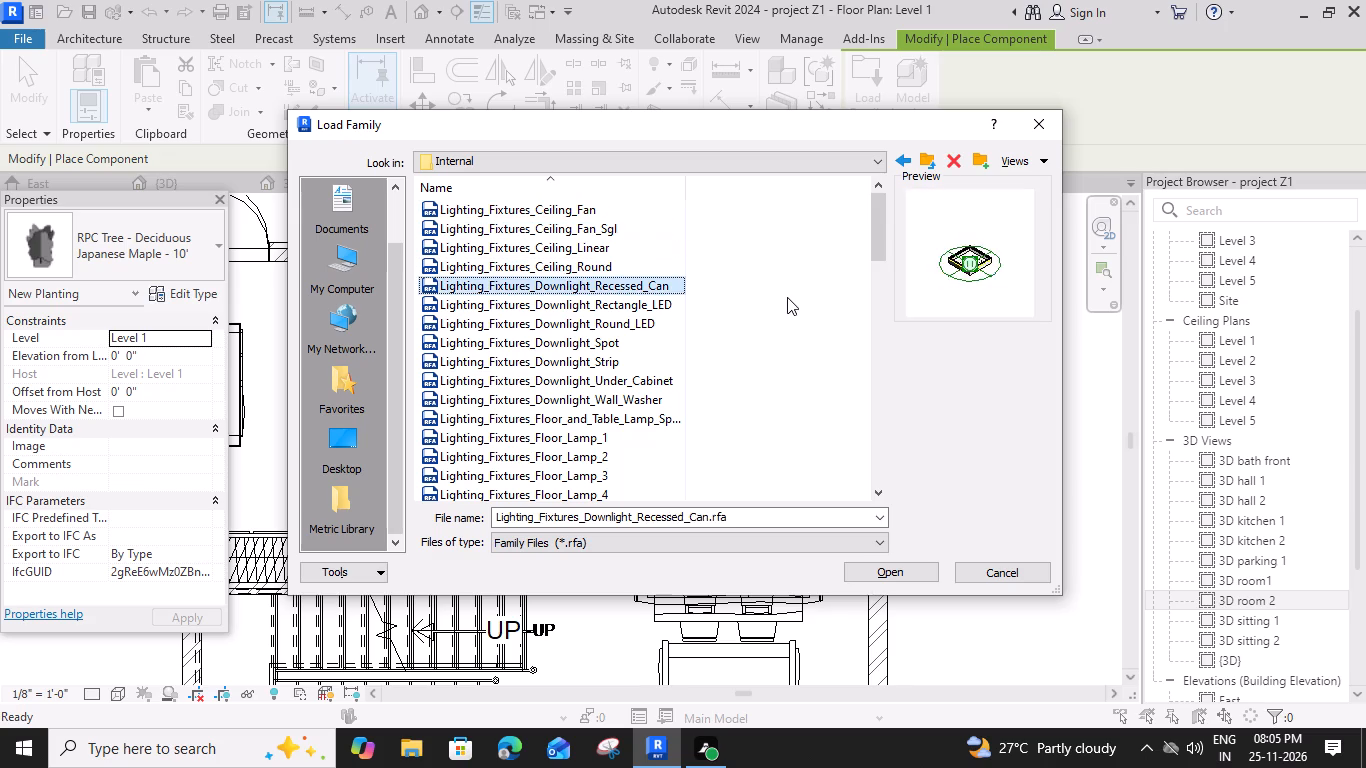
{"action": "key", "text": "Down"}
{"action": "key", "text": "Down"}
{"action": "key", "text": "Down"}
{"action": "key", "text": "Down"}
{"action": "key", "text": "Down"}
{"action": "key", "text": "Down"}
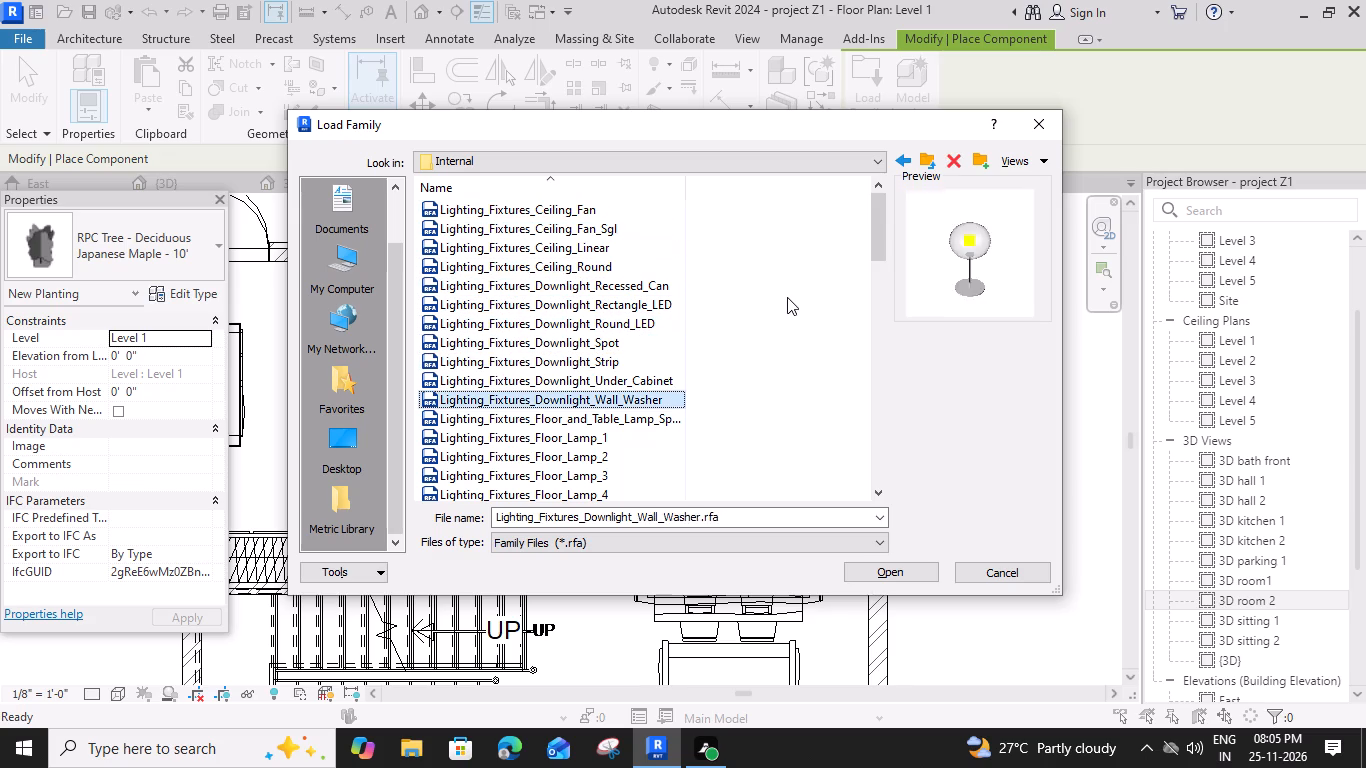
{"action": "key", "text": "Down"}
{"action": "key", "text": "Down"}
{"action": "key", "text": "Down"}
{"action": "key", "text": "Down"}
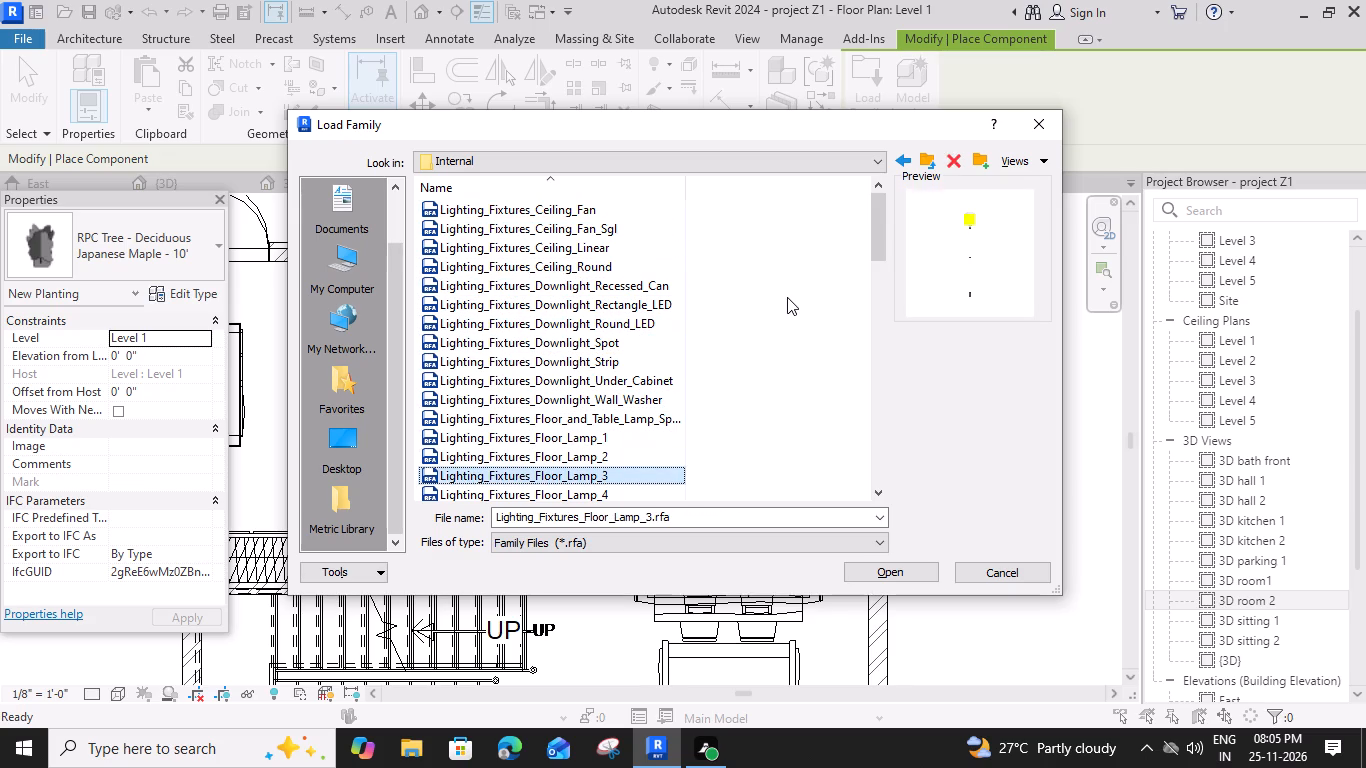
{"action": "key", "text": "Down"}
{"action": "key", "text": "Down"}
{"action": "key", "text": "Down"}
{"action": "key", "text": "Down"}
{"action": "key", "text": "Down"}
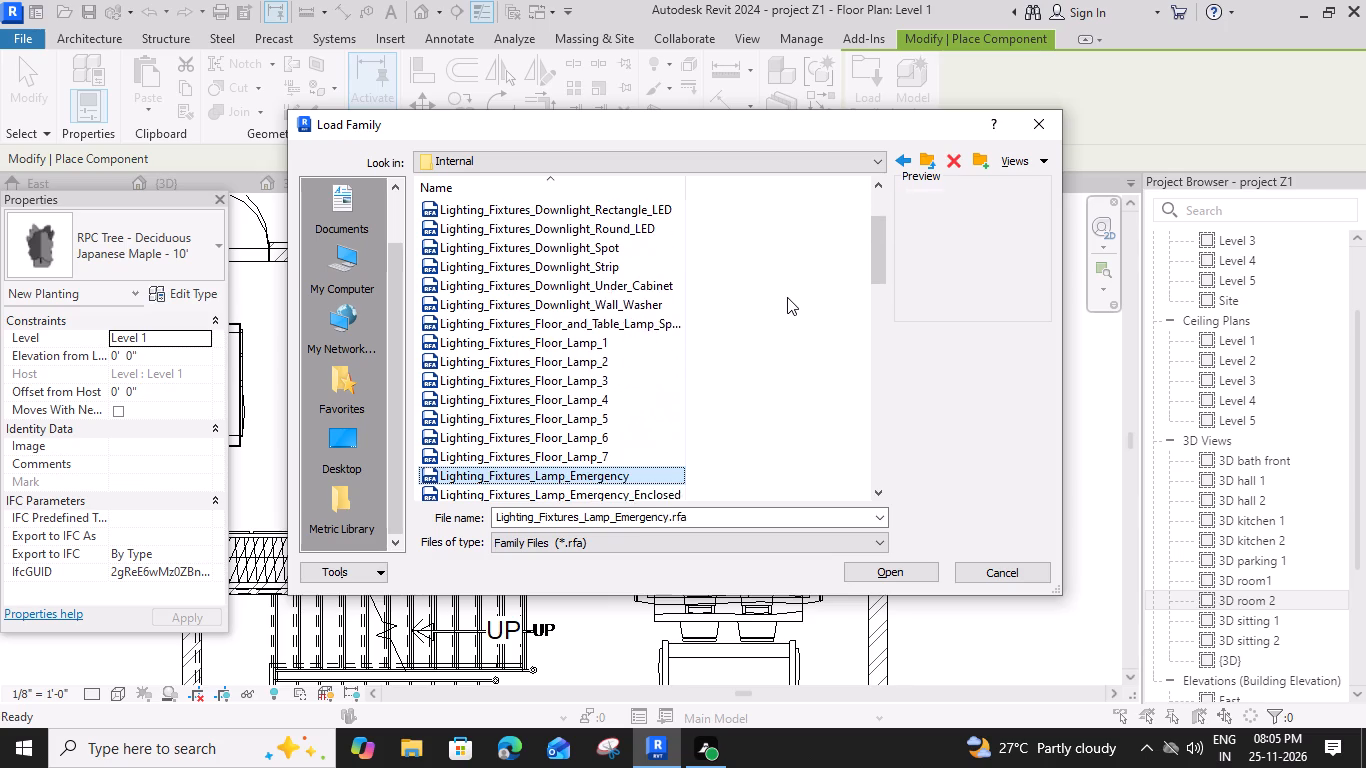
{"action": "key", "text": "Down"}
{"action": "key", "text": "Down"}
{"action": "key", "text": "Down"}
{"action": "key", "text": "Down"}
{"action": "key", "text": "Down"}
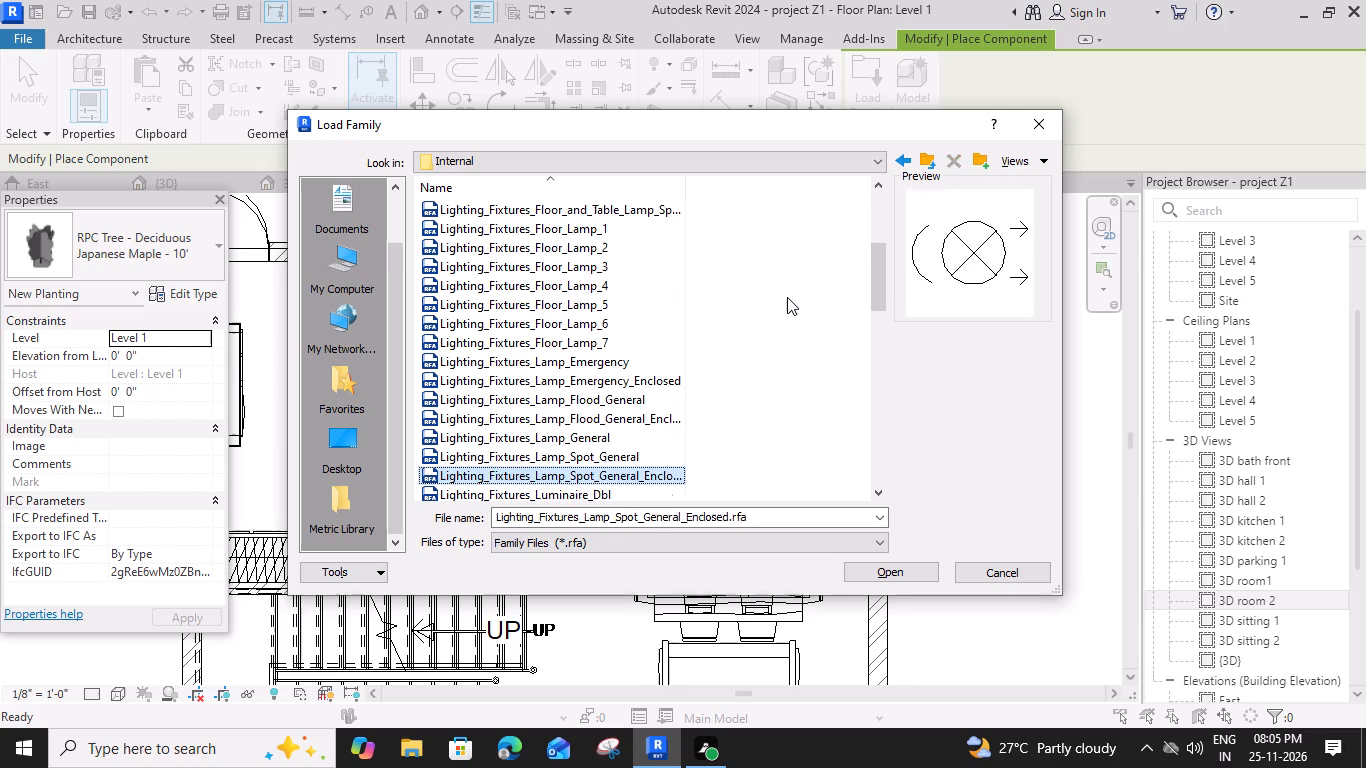
{"action": "key", "text": "Down"}
{"action": "key", "text": "Down"}
{"action": "key", "text": "Down"}
{"action": "key", "text": "Down"}
{"action": "key", "text": "Down"}
{"action": "key", "text": "Down"}
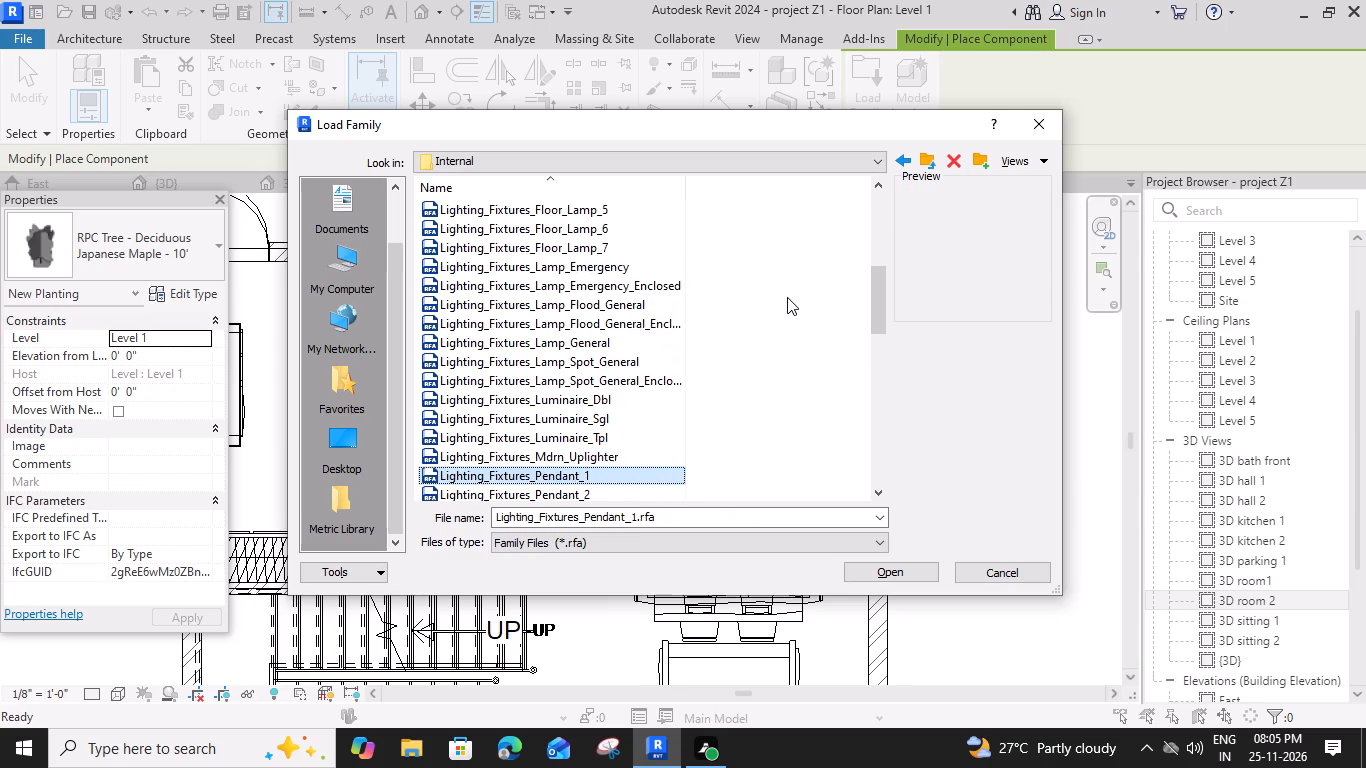
{"action": "key", "text": "Down"}
{"action": "key", "text": "Down"}
{"action": "key", "text": "Down"}
{"action": "key", "text": "Down"}
{"action": "key", "text": "Down"}
{"action": "key", "text": "Down"}
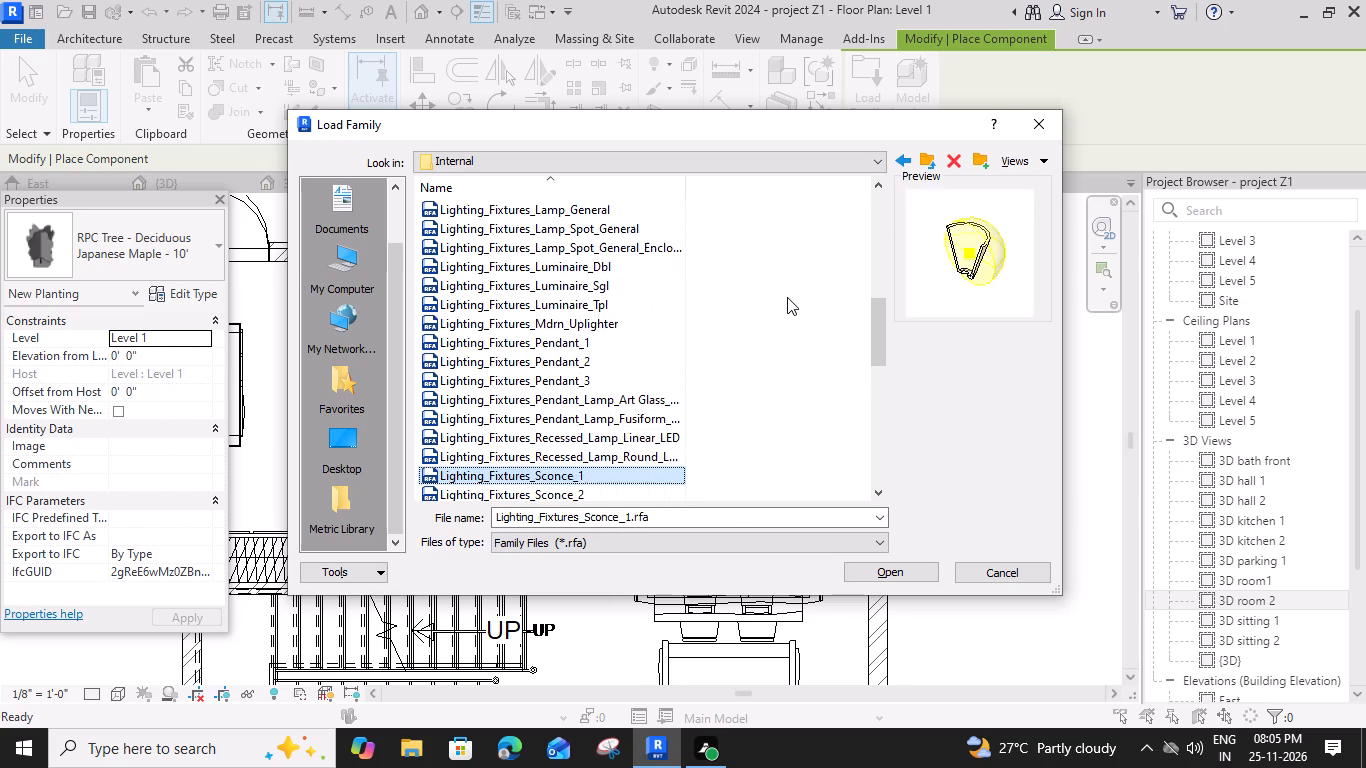
{"action": "key", "text": "Down"}
{"action": "key", "text": "Down"}
{"action": "key", "text": "Down"}
{"action": "key", "text": "Down"}
{"action": "key", "text": "Down"}
{"action": "key", "text": "Down"}
{"action": "key", "text": "Down"}
{"action": "key", "text": "Down"}
{"action": "key", "text": "Down"}
{"action": "key", "text": "Down"}
{"action": "key", "text": "Down"}
{"action": "key", "text": "Down"}
{"action": "key", "text": "Down"}
{"action": "key", "text": "Down"}
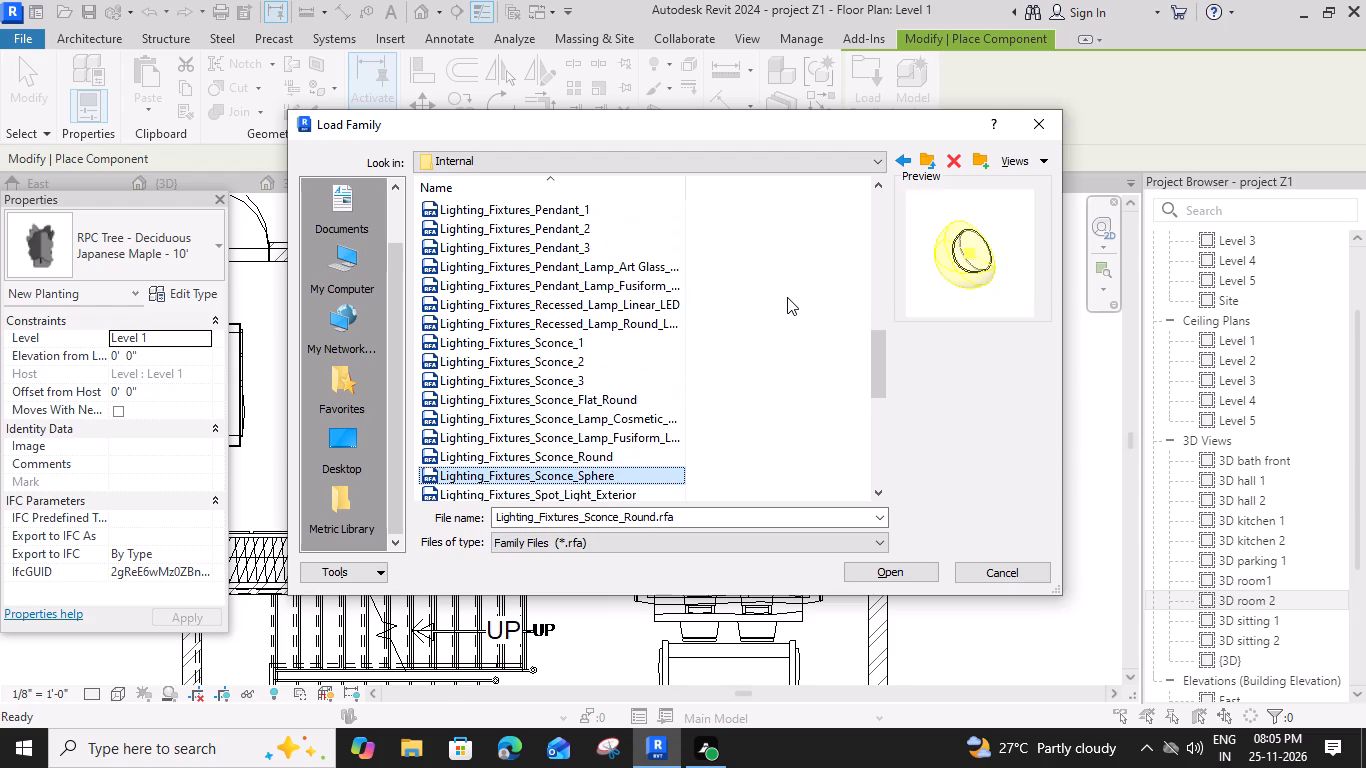
{"action": "key", "text": "Down"}
{"action": "key", "text": "Down"}
{"action": "key", "text": "Down"}
{"action": "key", "text": "Down"}
{"action": "key", "text": "Down"}
{"action": "key", "text": "Down"}
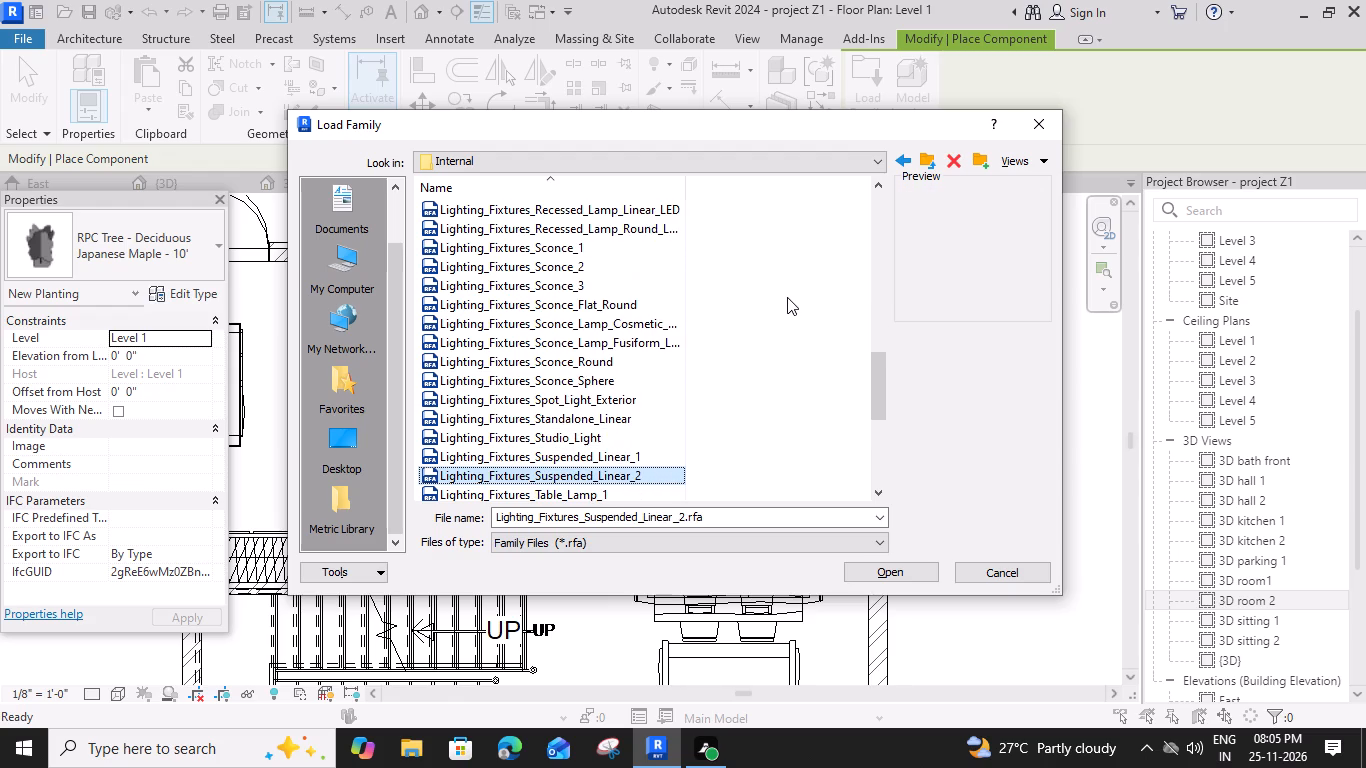
{"action": "key", "text": "Down"}
{"action": "key", "text": "Down"}
{"action": "key", "text": "Down"}
{"action": "key", "text": "Down"}
{"action": "key", "text": "Down"}
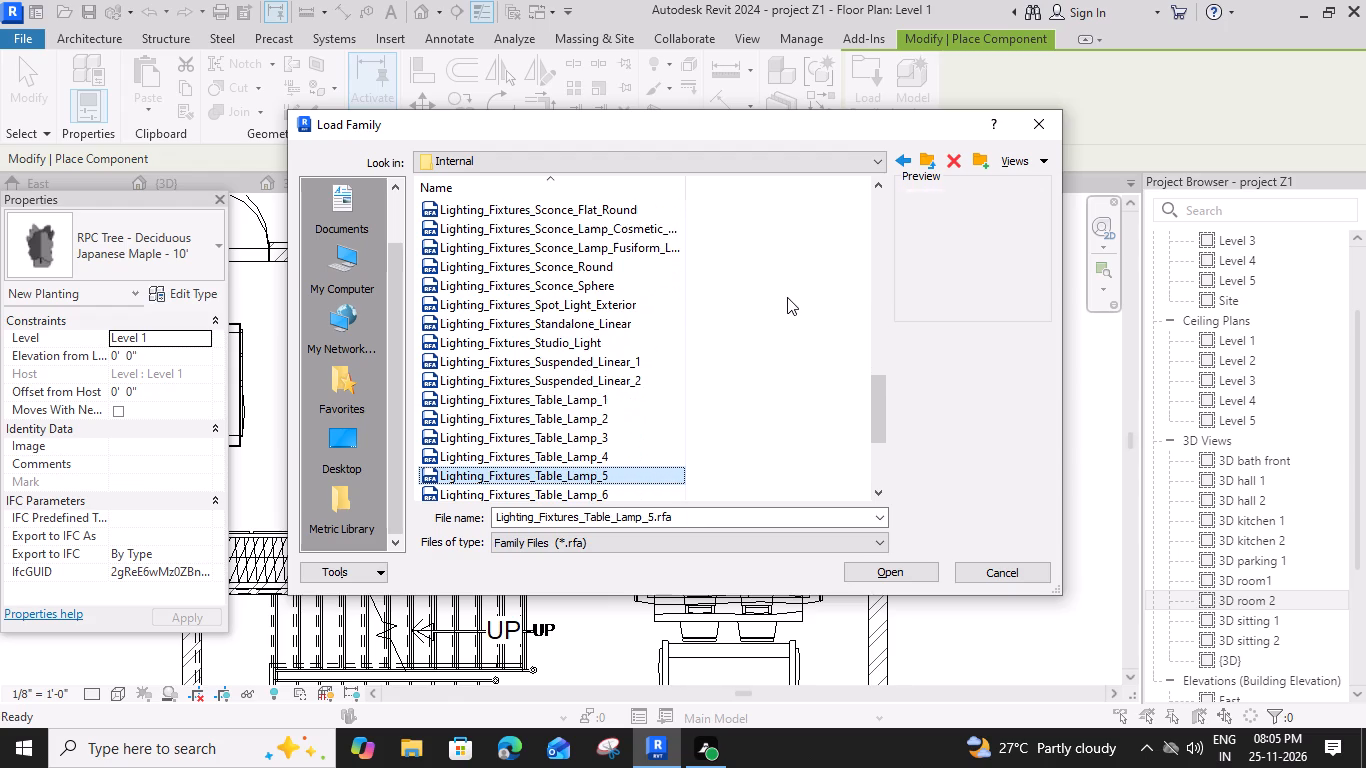
{"action": "key", "text": "Down"}
{"action": "key", "text": "Down"}
{"action": "key", "text": "Down"}
{"action": "key", "text": "Down"}
{"action": "key", "text": "Down"}
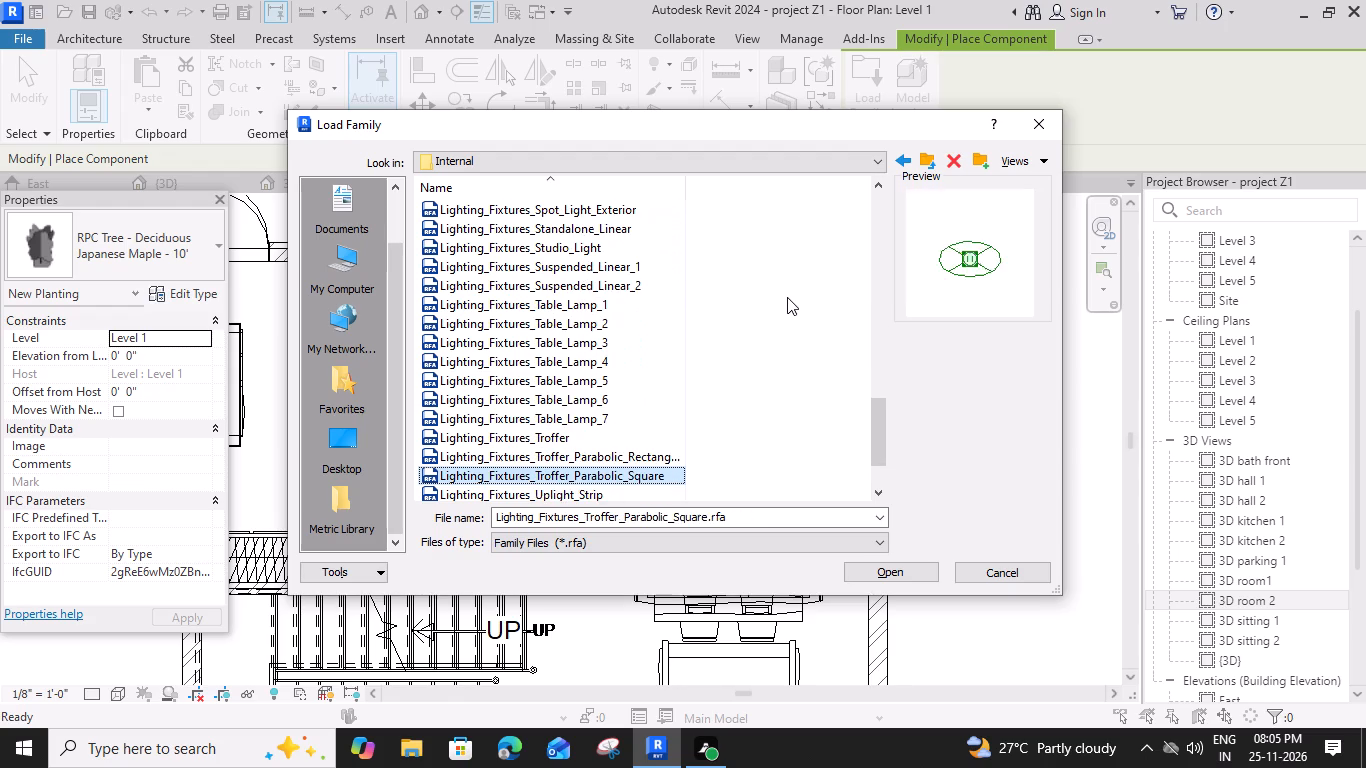
{"action": "key", "text": "Down"}
{"action": "key", "text": "Down"}
{"action": "key", "text": "Down"}
{"action": "key", "text": "Down"}
{"action": "key", "text": "Down"}
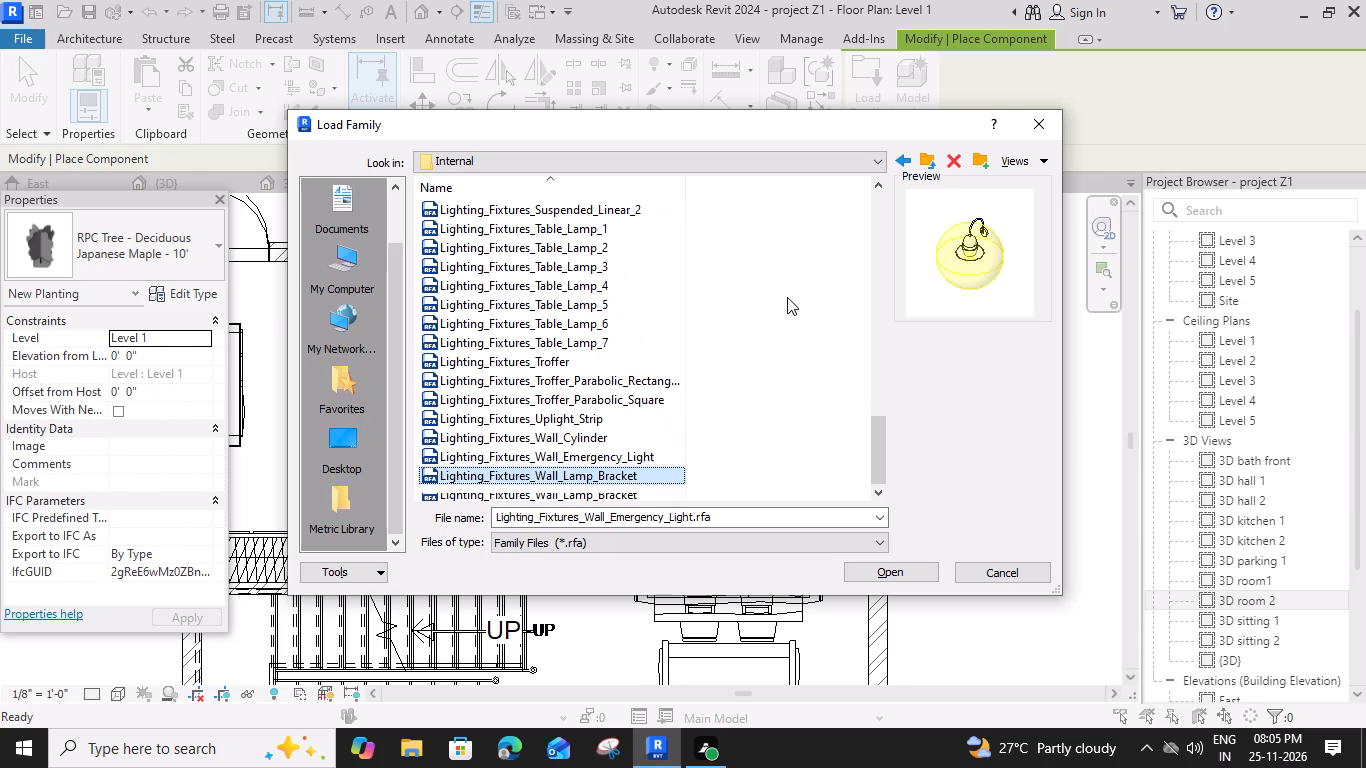
{"action": "key", "text": "Up"}
{"action": "key", "text": "Up"}
{"action": "key", "text": "Down"}
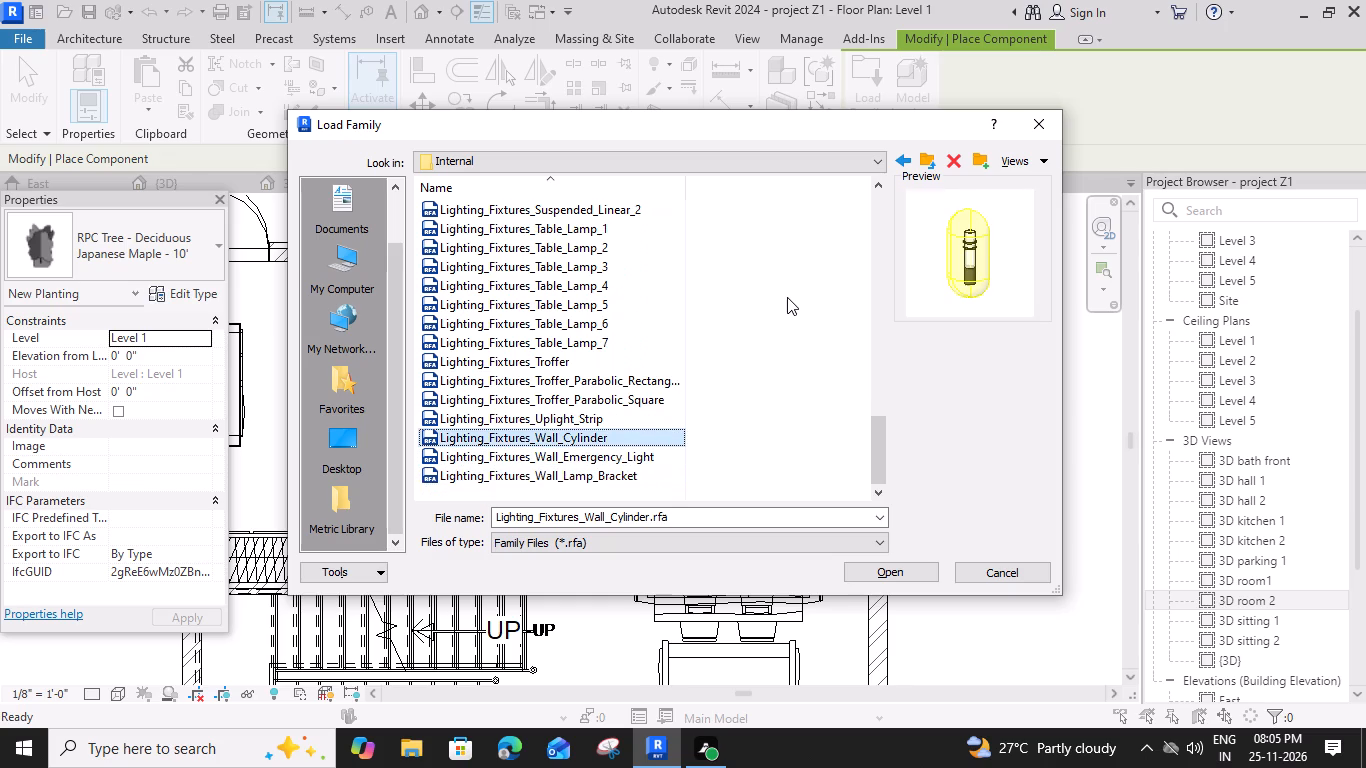
{"action": "key", "text": "Up"}
{"action": "key", "text": "Up"}
{"action": "key", "text": "Up"}
{"action": "key", "text": "Up"}
{"action": "key", "text": "Up"}
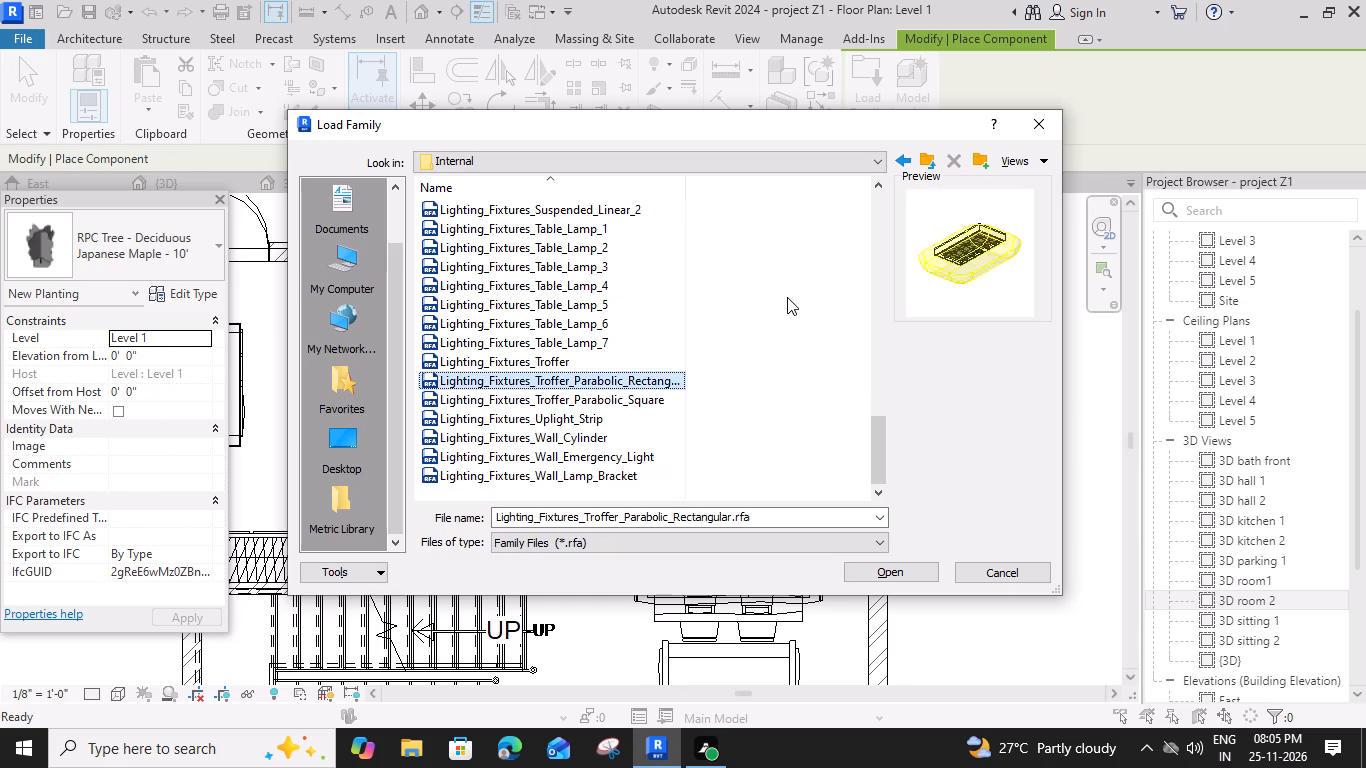
{"action": "key", "text": "Up"}
{"action": "key", "text": "Up"}
{"action": "key", "text": "Down"}
{"action": "key", "text": "Down"}
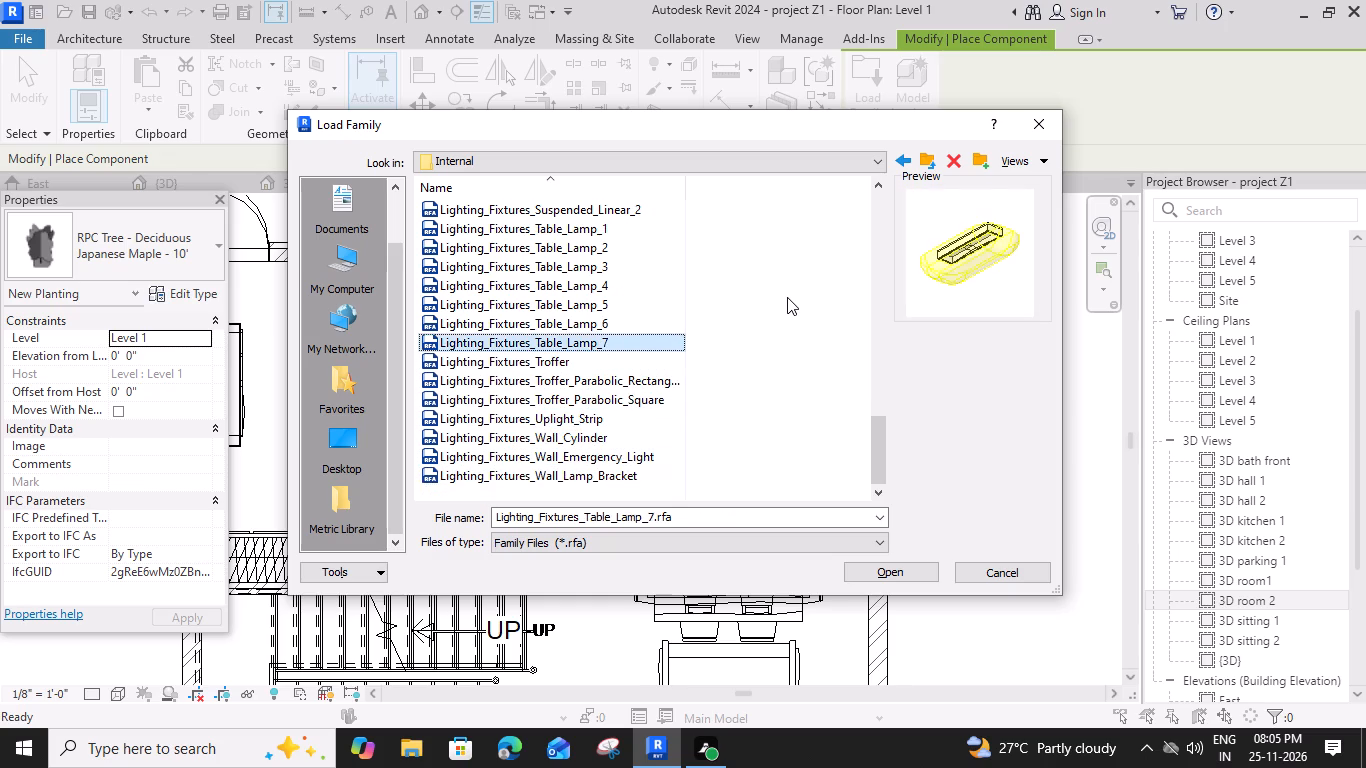
{"action": "key", "text": "Up"}
{"action": "key", "text": "Up"}
{"action": "key", "text": "Up"}
{"action": "key", "text": "Up"}
{"action": "key", "text": "Up"}
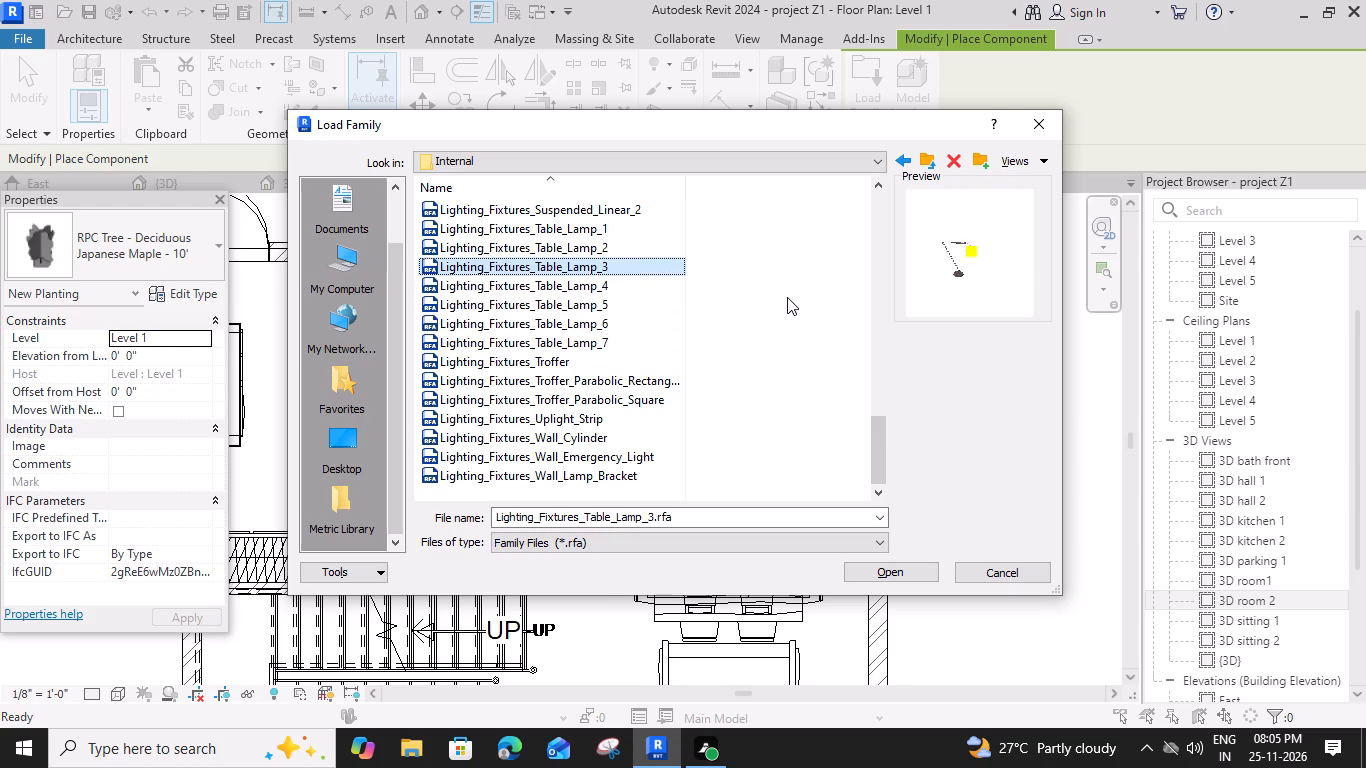
{"action": "key", "text": "Up"}
{"action": "key", "text": "Up"}
{"action": "key", "text": "Up"}
{"action": "key", "text": "Up"}
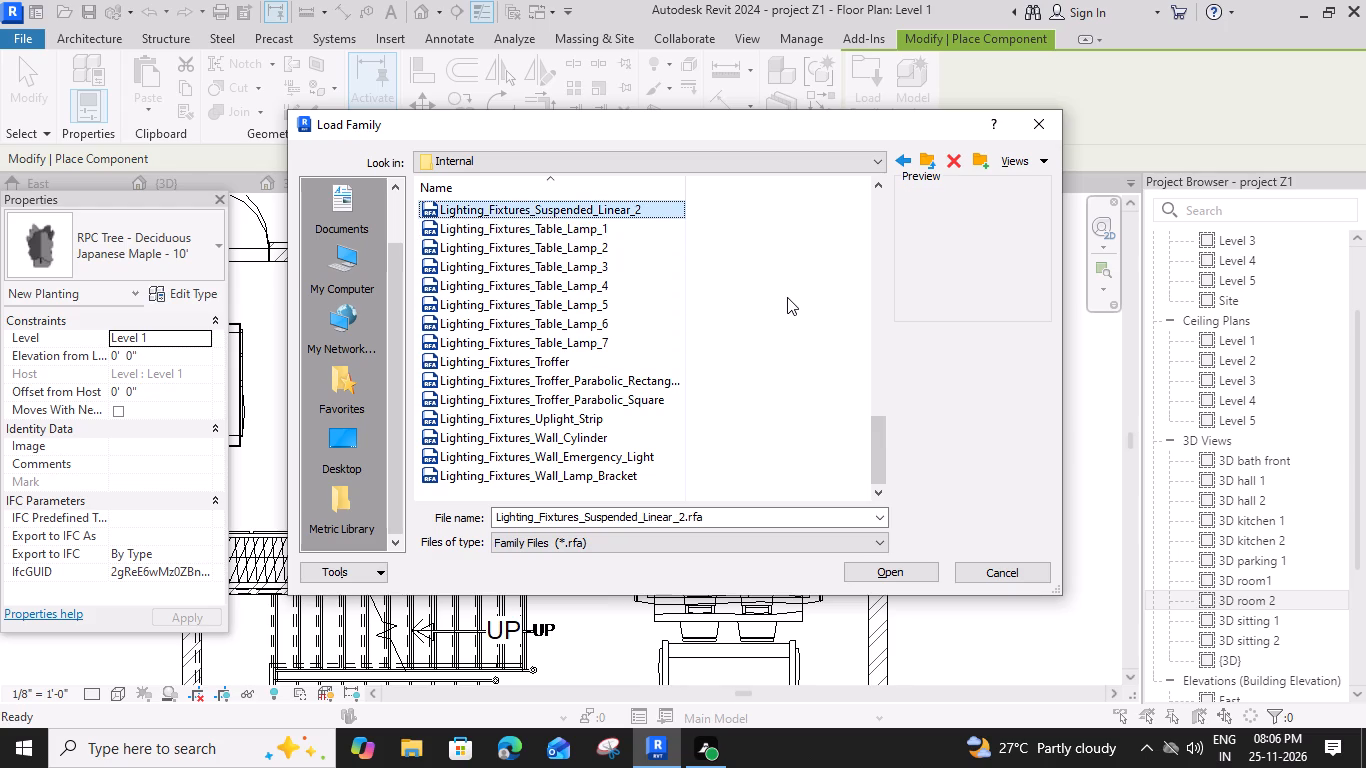
{"action": "key", "text": "Up"}
{"action": "key", "text": "Up"}
{"action": "key", "text": "Up"}
{"action": "key", "text": "Up"}
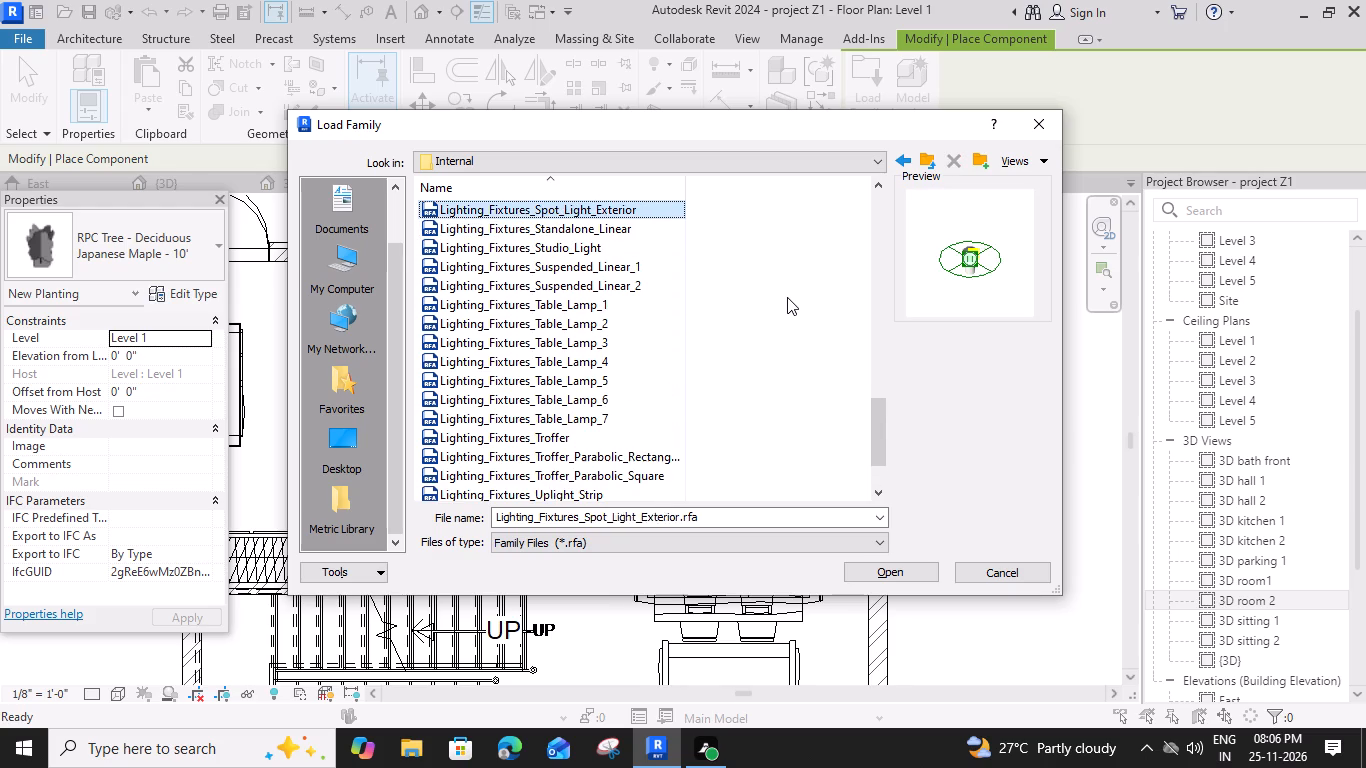
{"action": "key", "text": "Up"}
{"action": "key", "text": "Up"}
{"action": "key", "text": "Up"}
{"action": "key", "text": "Up"}
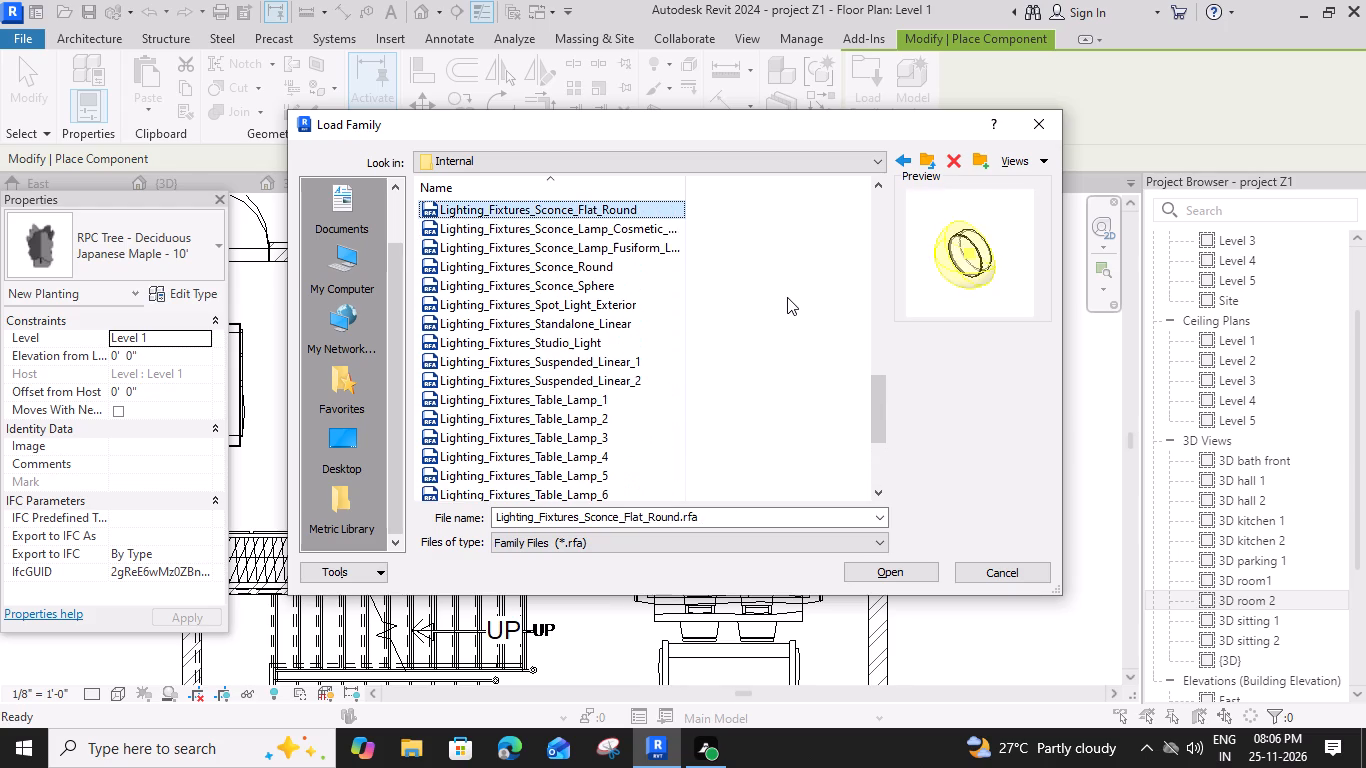
{"action": "key", "text": "Up"}
{"action": "key", "text": "Up"}
{"action": "key", "text": "Up"}
{"action": "key", "text": "Up"}
{"action": "key", "text": "Up"}
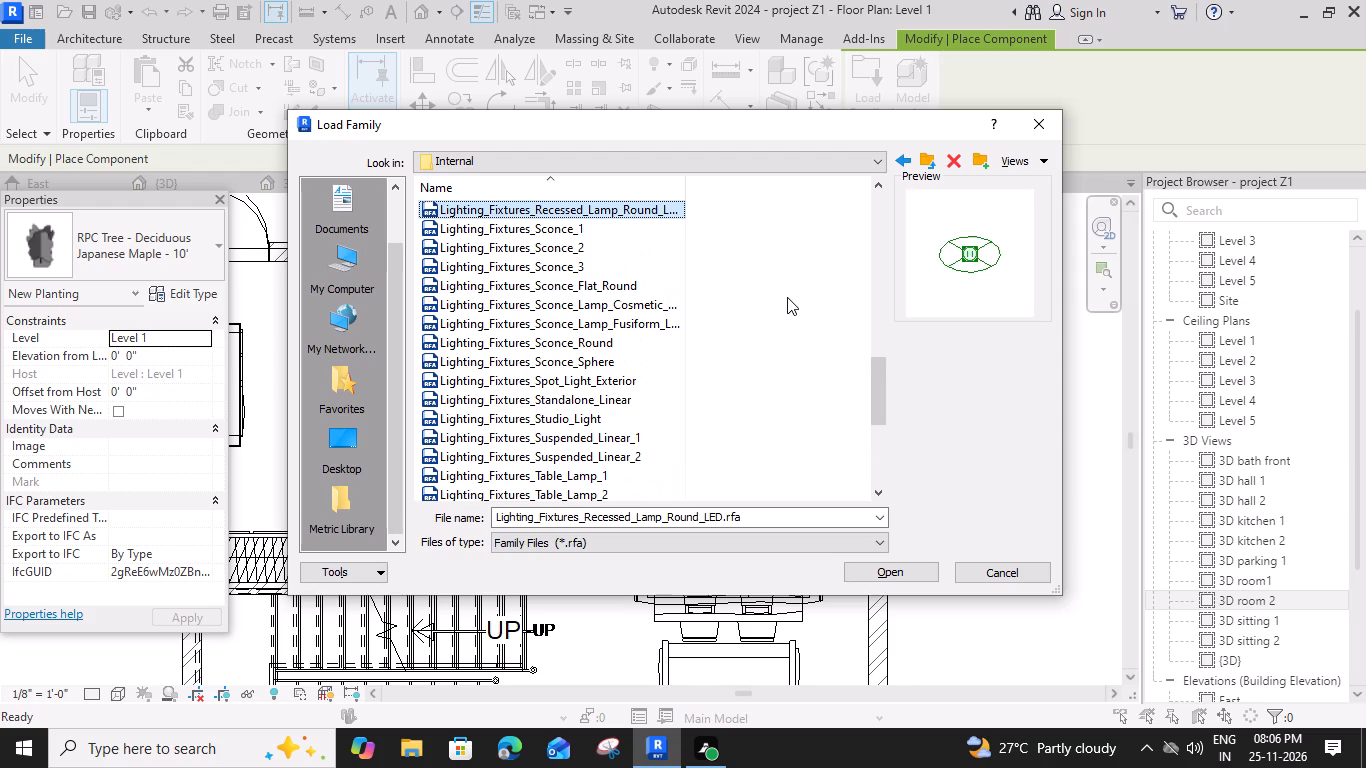
{"action": "key", "text": "Up"}
{"action": "key", "text": "Up"}
{"action": "key", "text": "Up"}
{"action": "key", "text": "Up"}
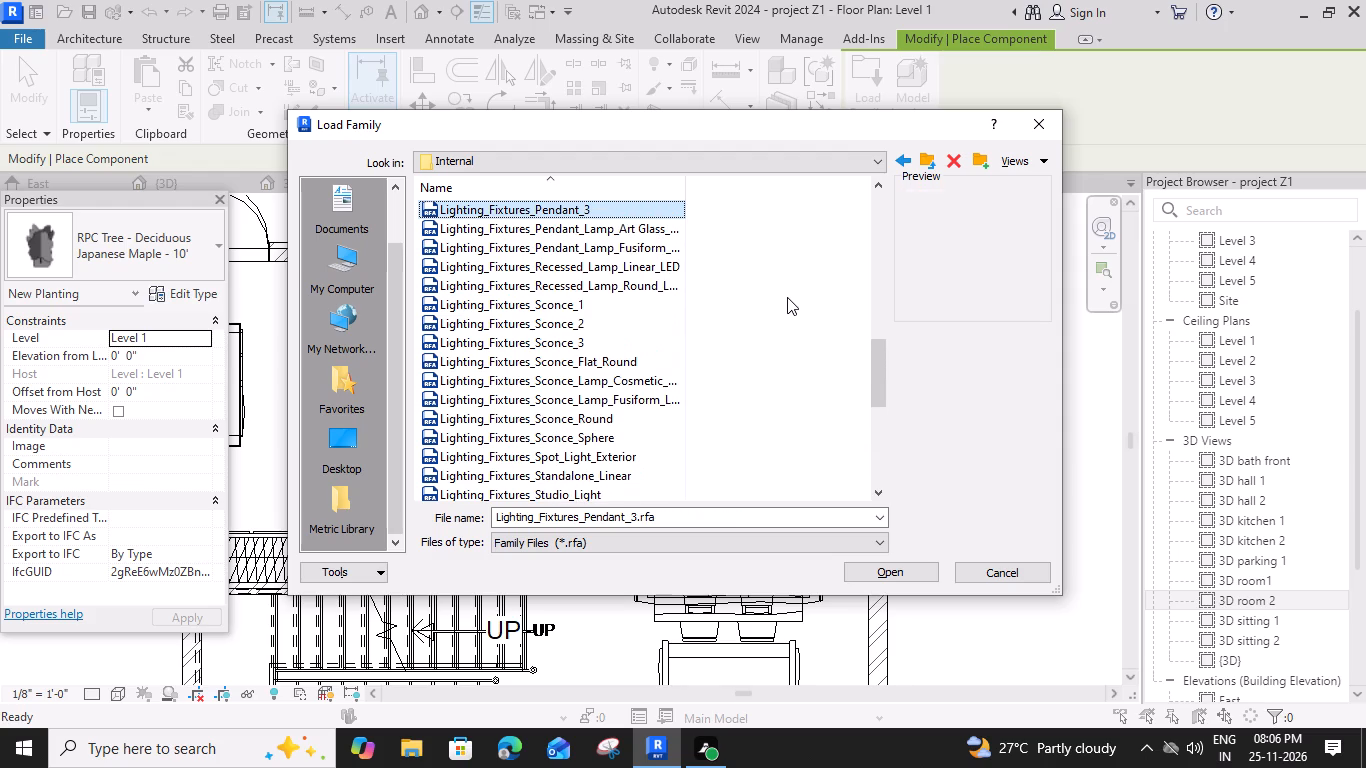
{"action": "key", "text": "Up"}
{"action": "key", "text": "Up"}
{"action": "key", "text": "Up"}
{"action": "key", "text": "Up"}
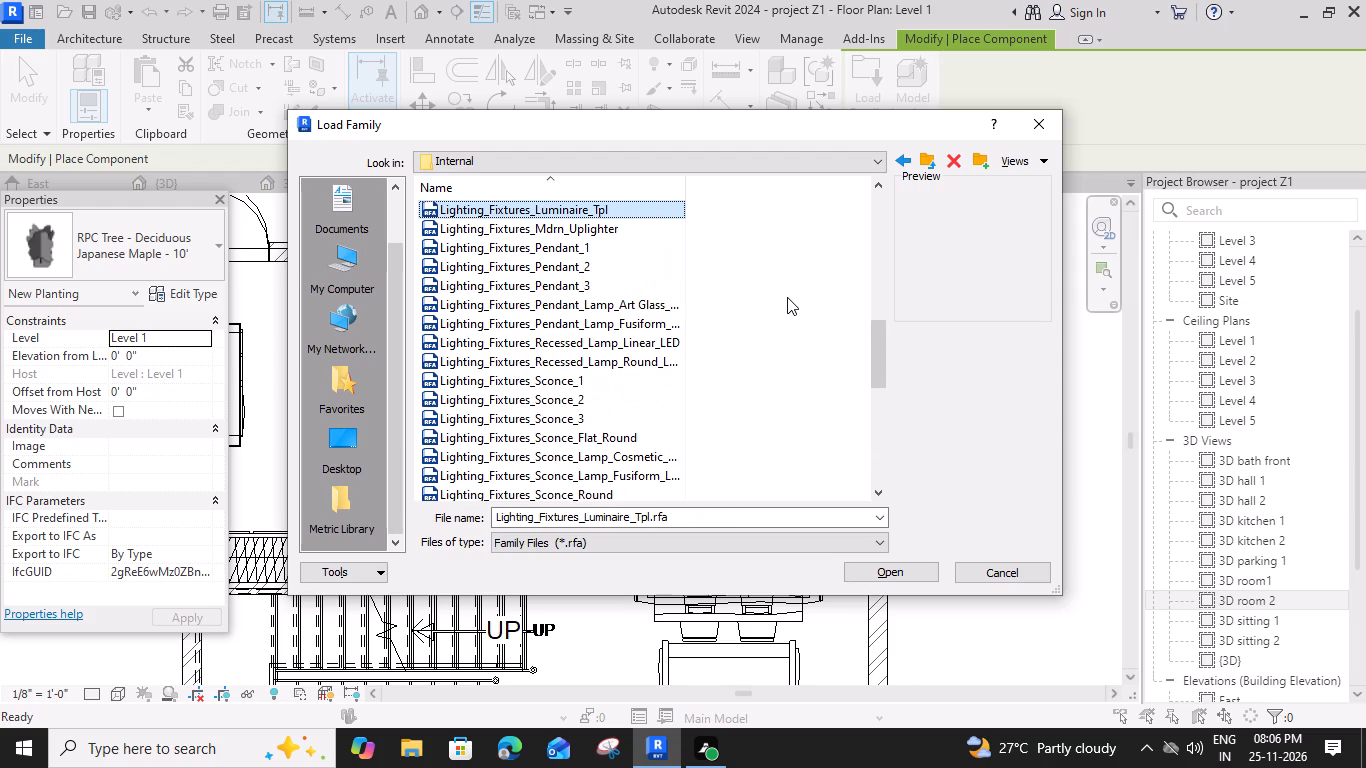
Load the Lighting_Fixtures_Luminaire_Tpl family into the project.
{"action": "key", "text": "Down"}
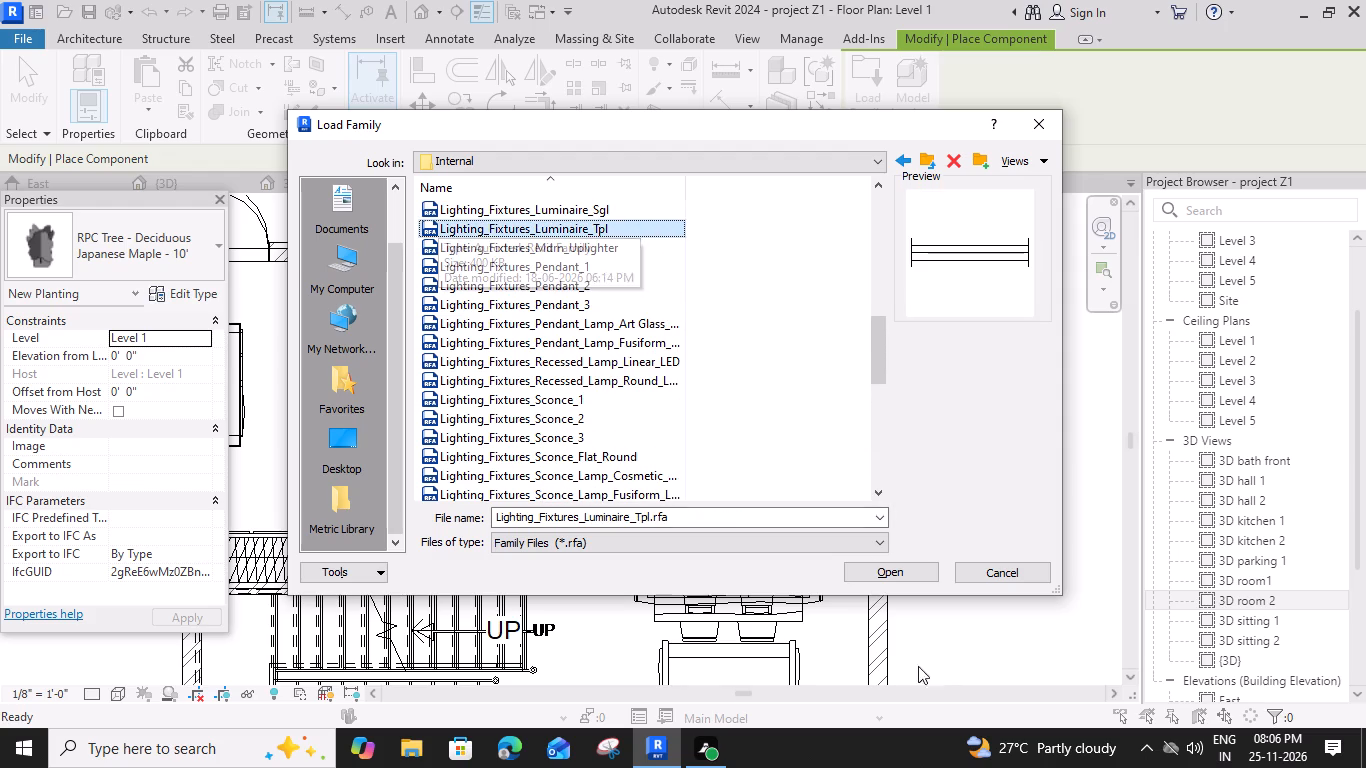
{"action": "left_click", "coordinate": [889, 570]}
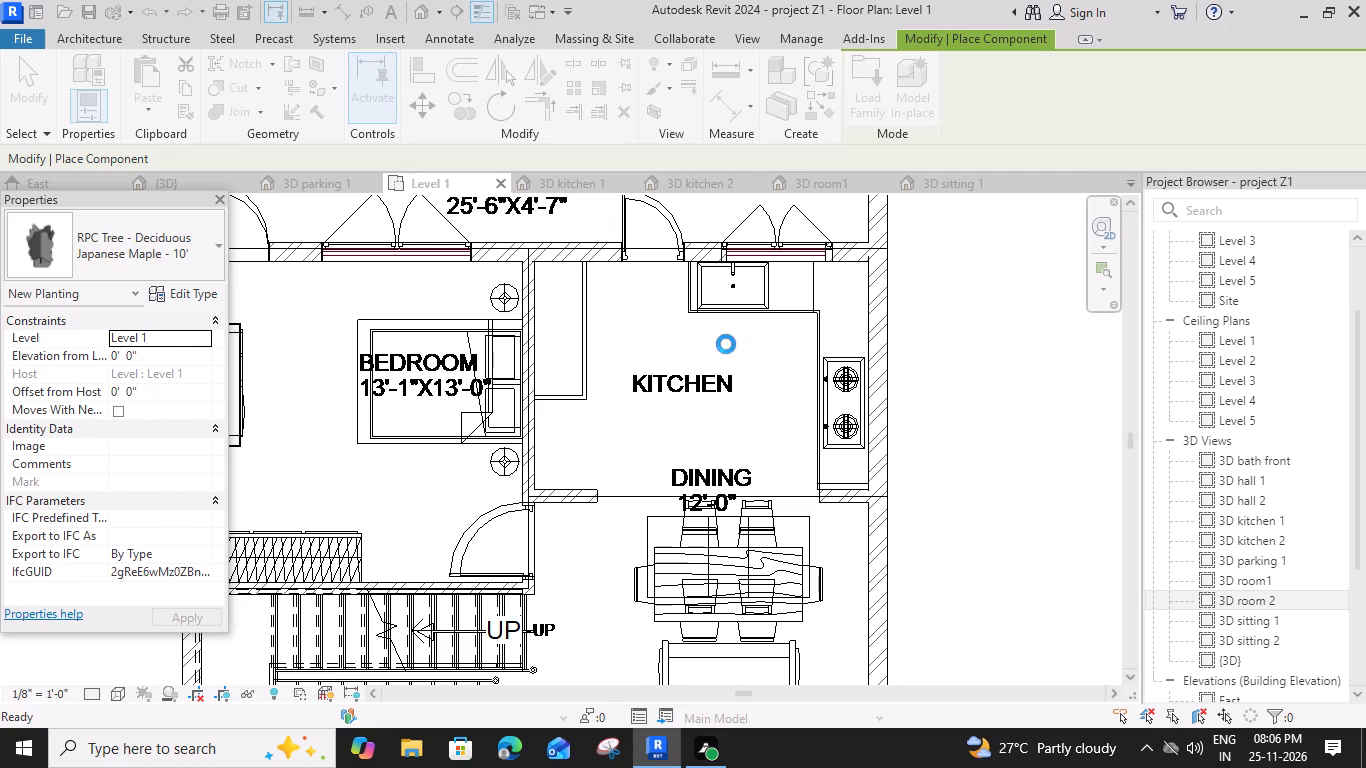
On the Level 1 ceiling plan, place two 1200mm_Length Luminaire_Tpl fixtures on the bedroom's outer side wall, about 3'-0" and 6'-0" from the utility-side wall.
{"action": "left_click", "coordinate": [1243, 341]}
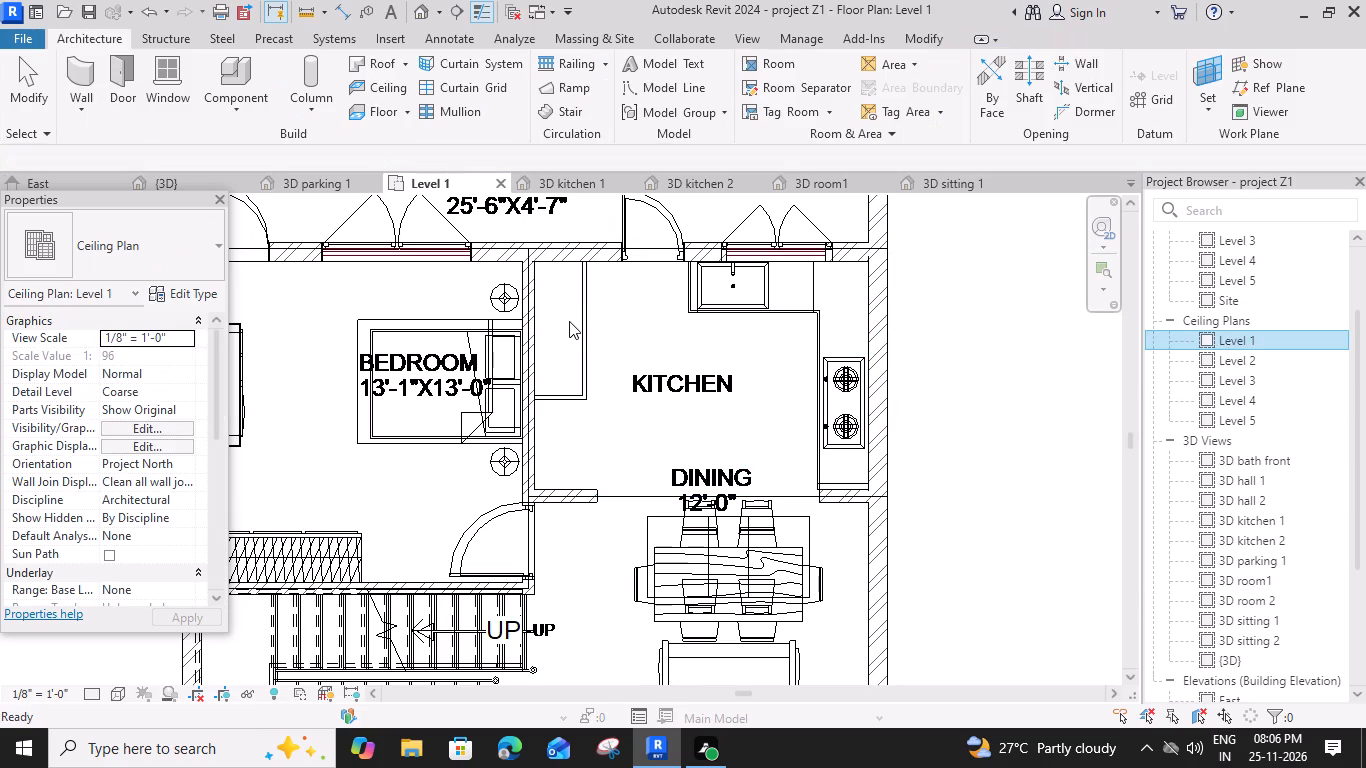
{"action": "double_click", "coordinate": [1235, 338]}
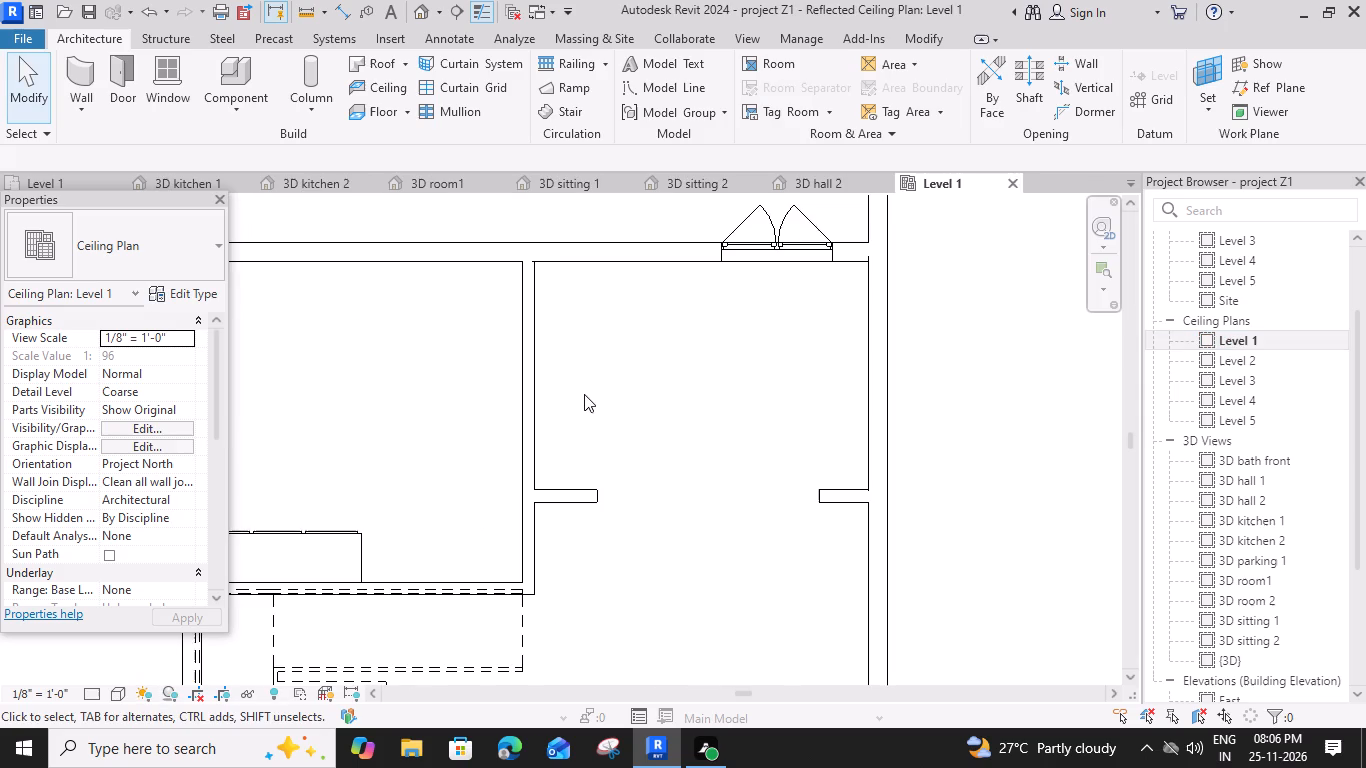
{"action": "scroll", "coordinate": [584, 393], "scroll_direction": "down", "scroll_amount": 3}
{"action": "middle_click_drag", "start_coordinate": [466, 395], "coordinate": [604, 413]}
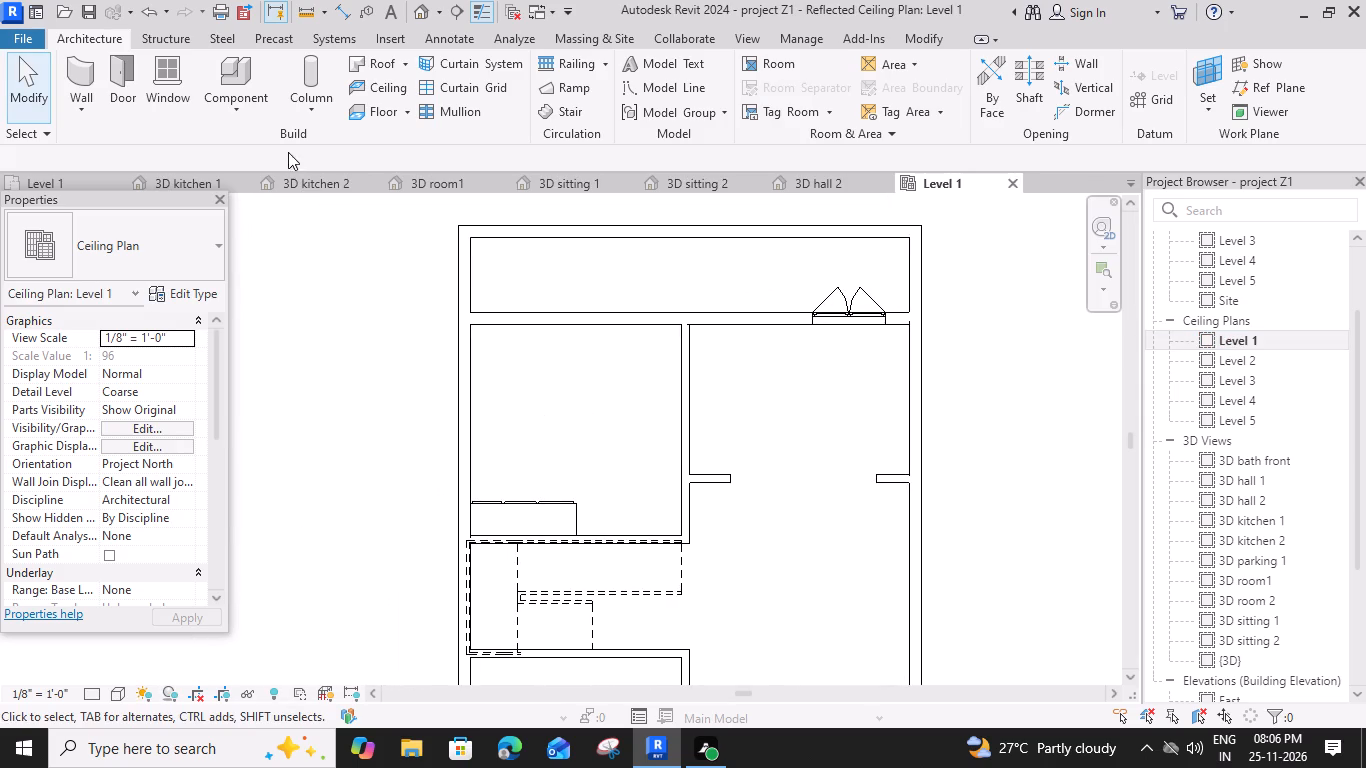
{"action": "left_click", "coordinate": [251, 115]}
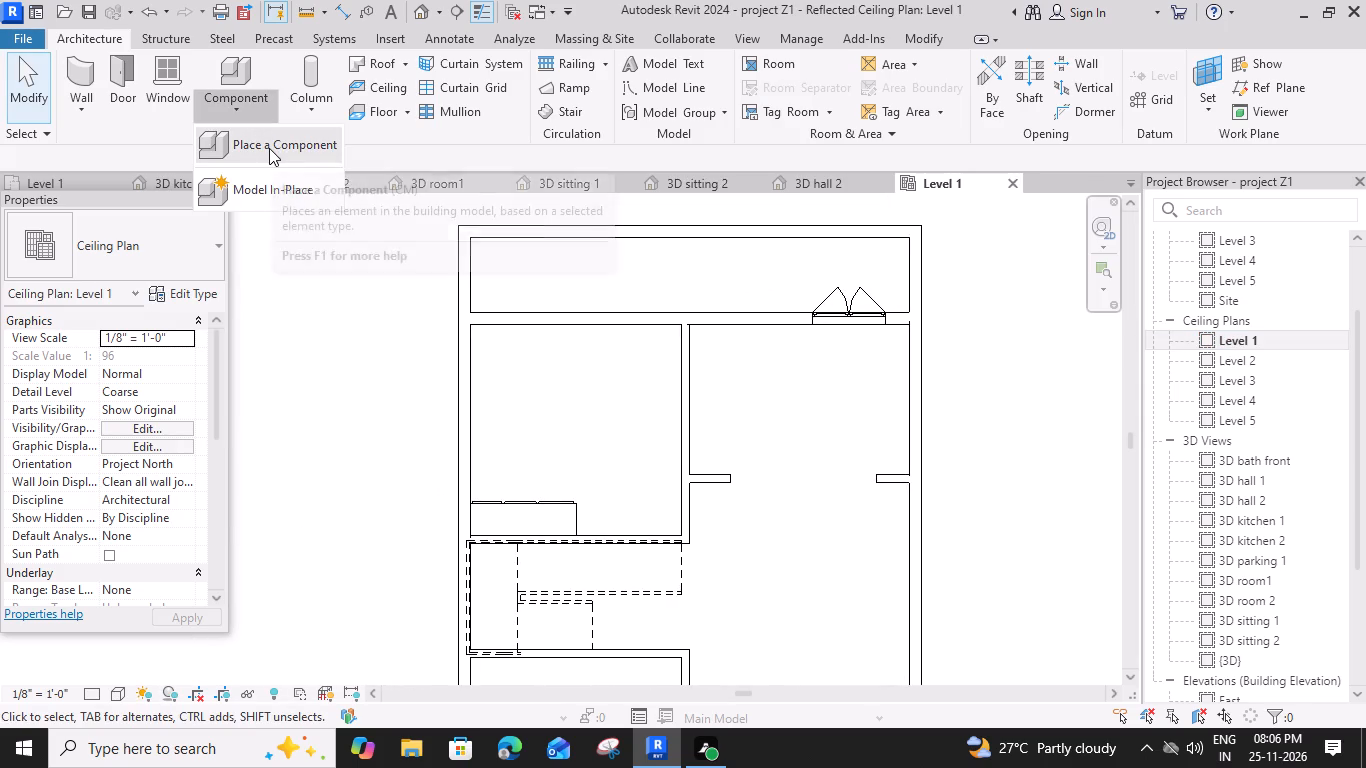
{"action": "left_click", "coordinate": [269, 148]}
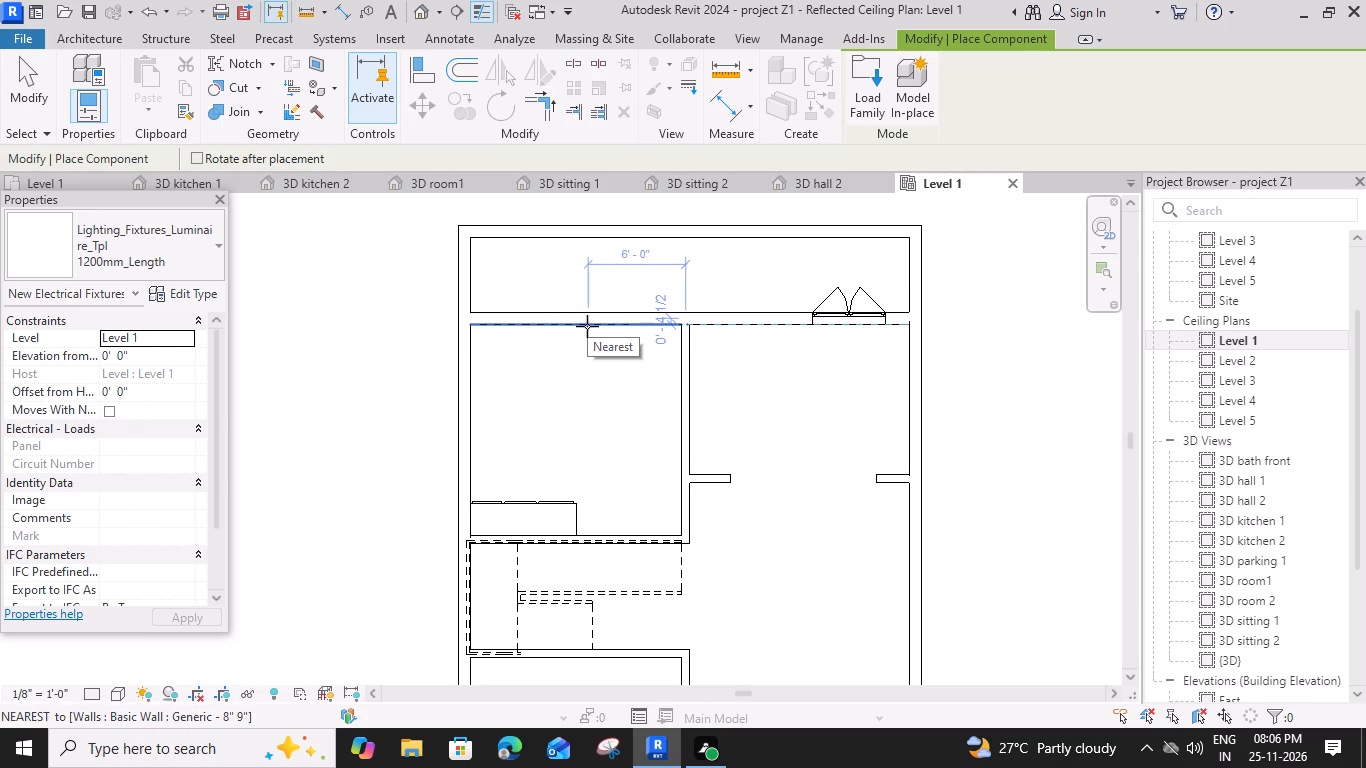
{"action": "left_click", "coordinate": [471, 366]}
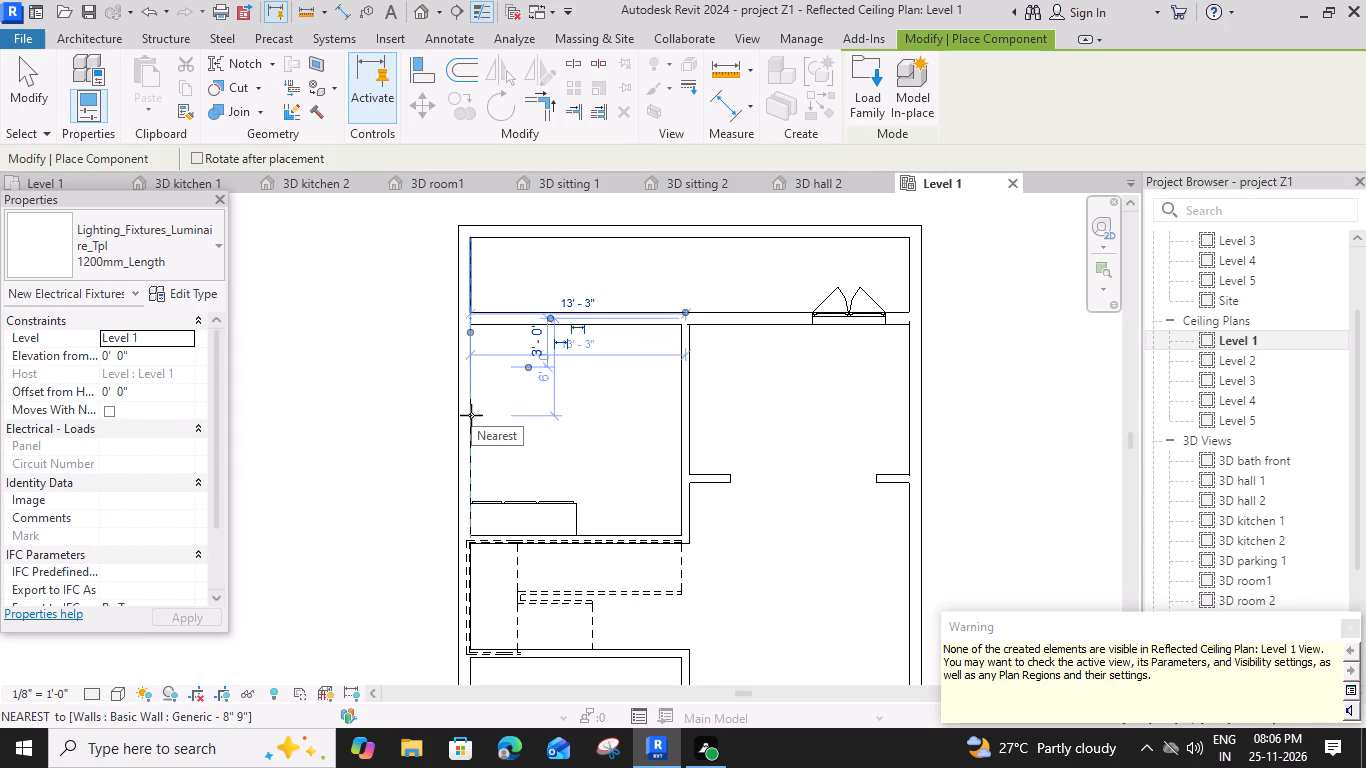
{"action": "left_click", "coordinate": [471, 415]}
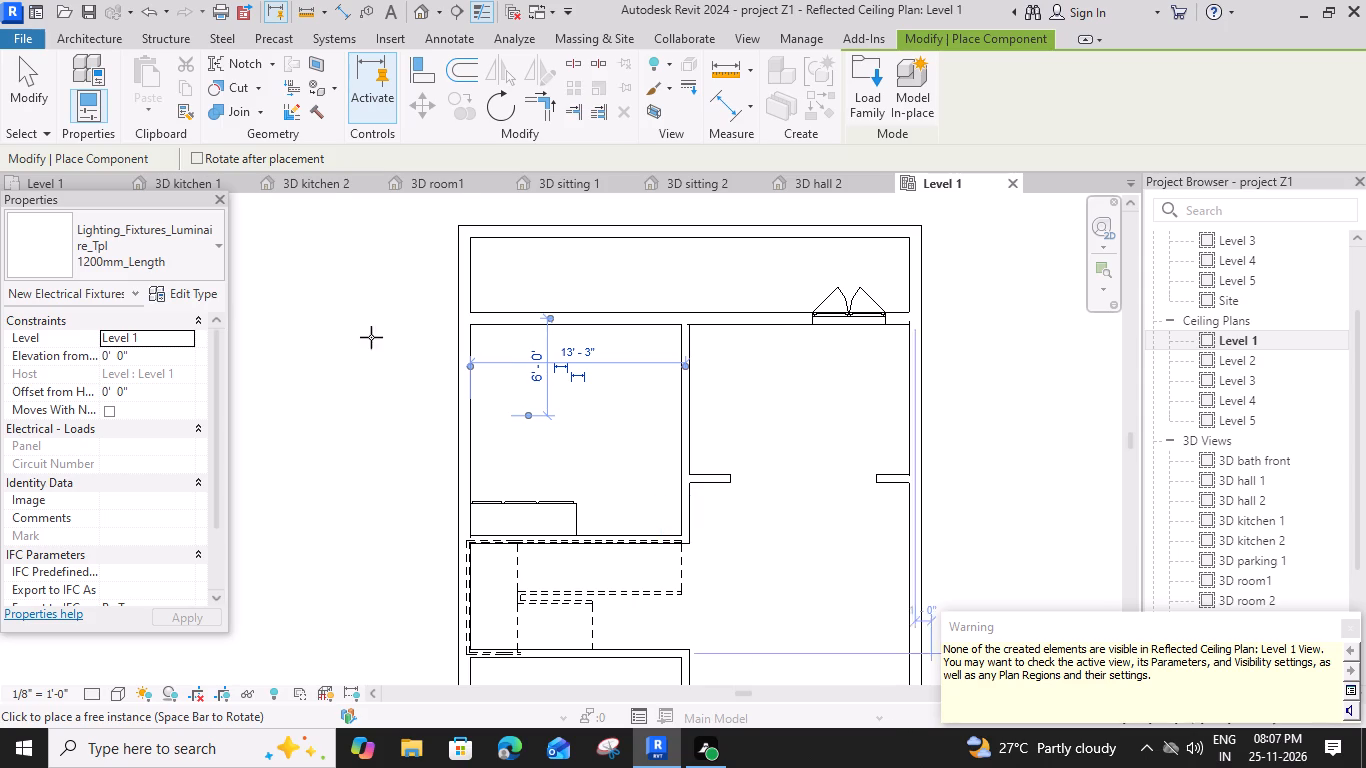
On the Level 1 floor plan, delete the two horizontal luminaires on the bedroom's outer side wall.
{"action": "left_click", "coordinate": [61, 184]}
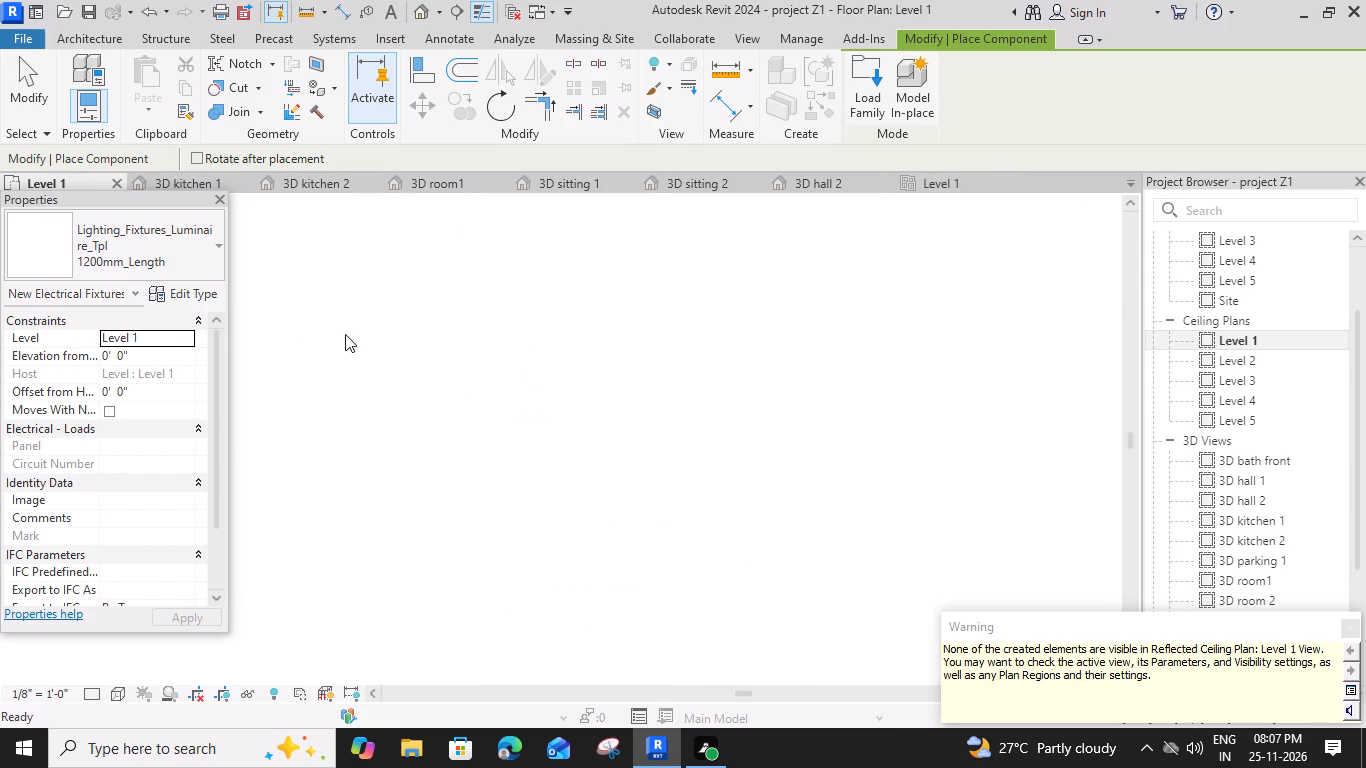
{"action": "middle_click_drag", "start_coordinate": [385, 443], "coordinate": [593, 451]}
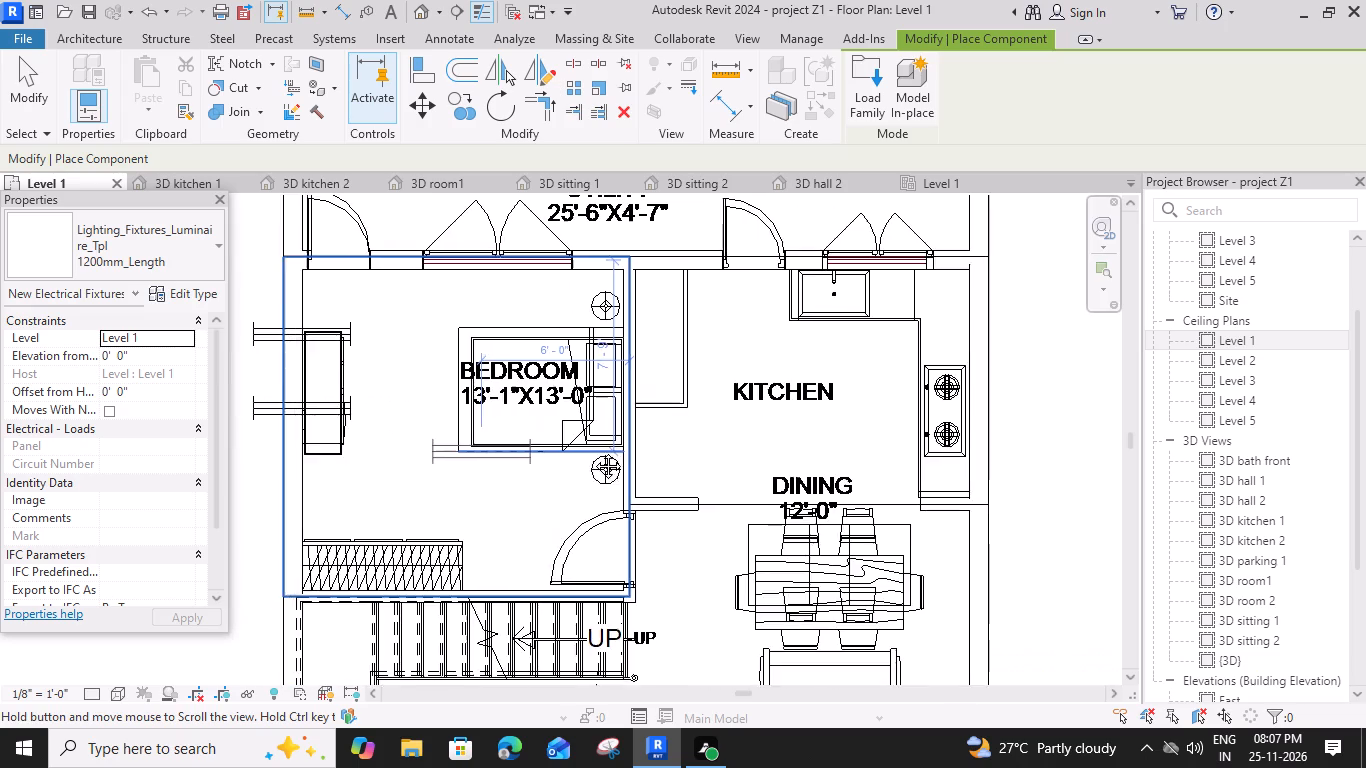
{"action": "middle_click_drag", "start_coordinate": [593, 451], "coordinate": [606, 453]}
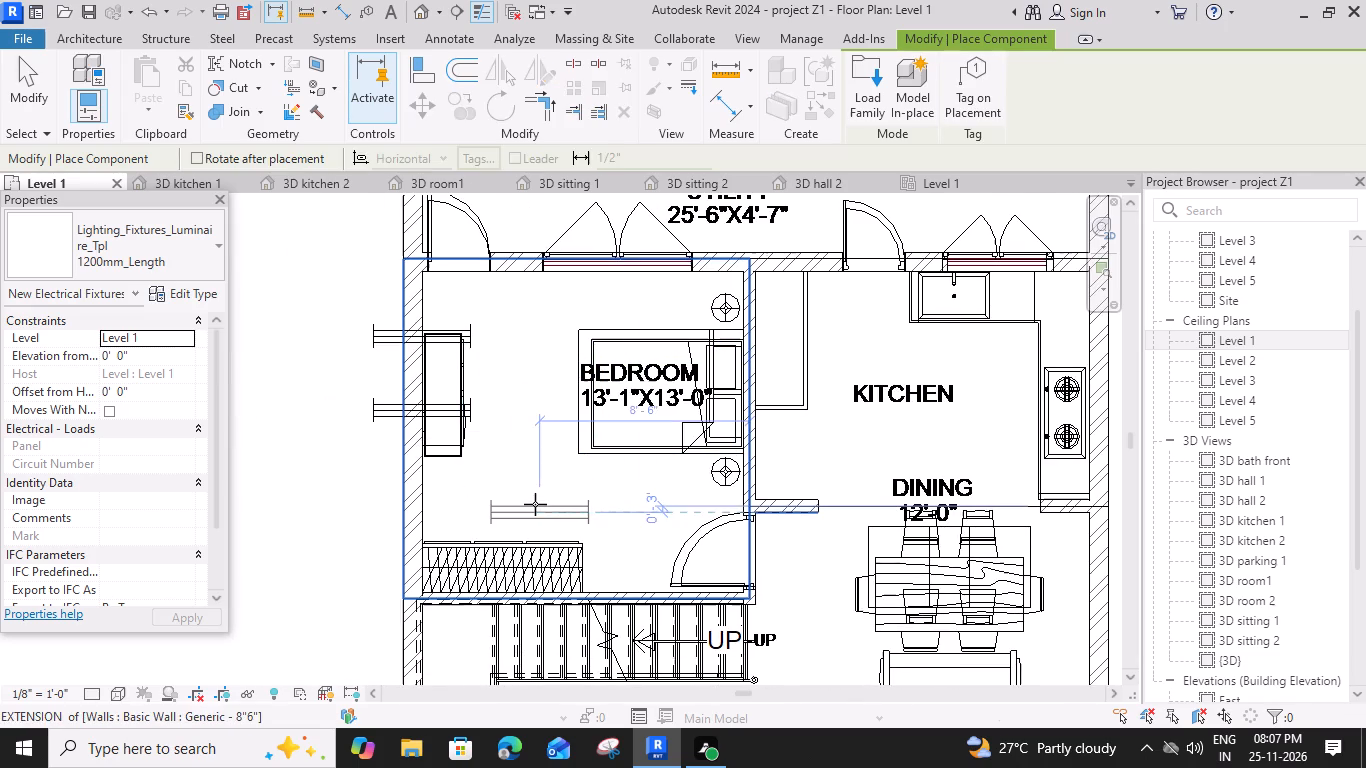
{"action": "key", "text": "Escape"}
{"action": "left_click", "coordinate": [427, 407]}
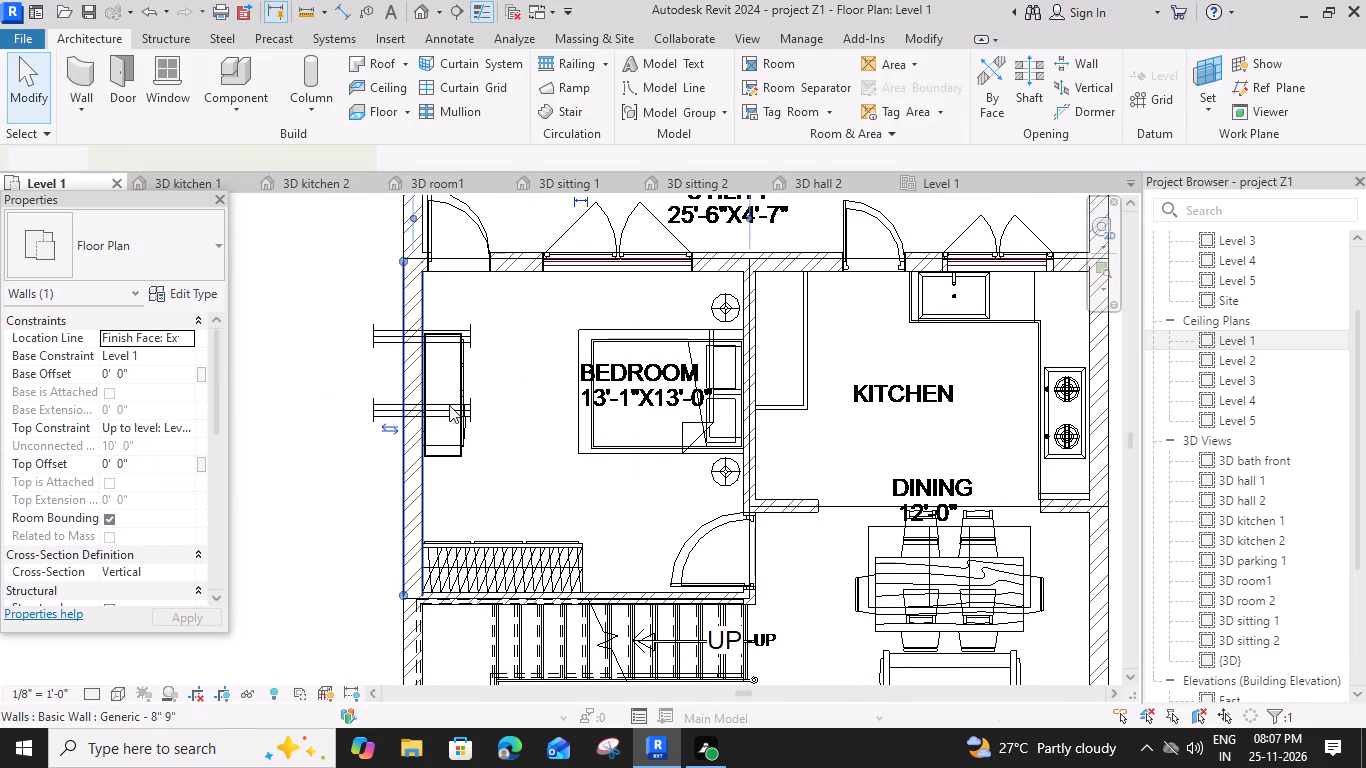
{"action": "key", "text": "Escape"}
{"action": "left_click", "coordinate": [385, 401]}
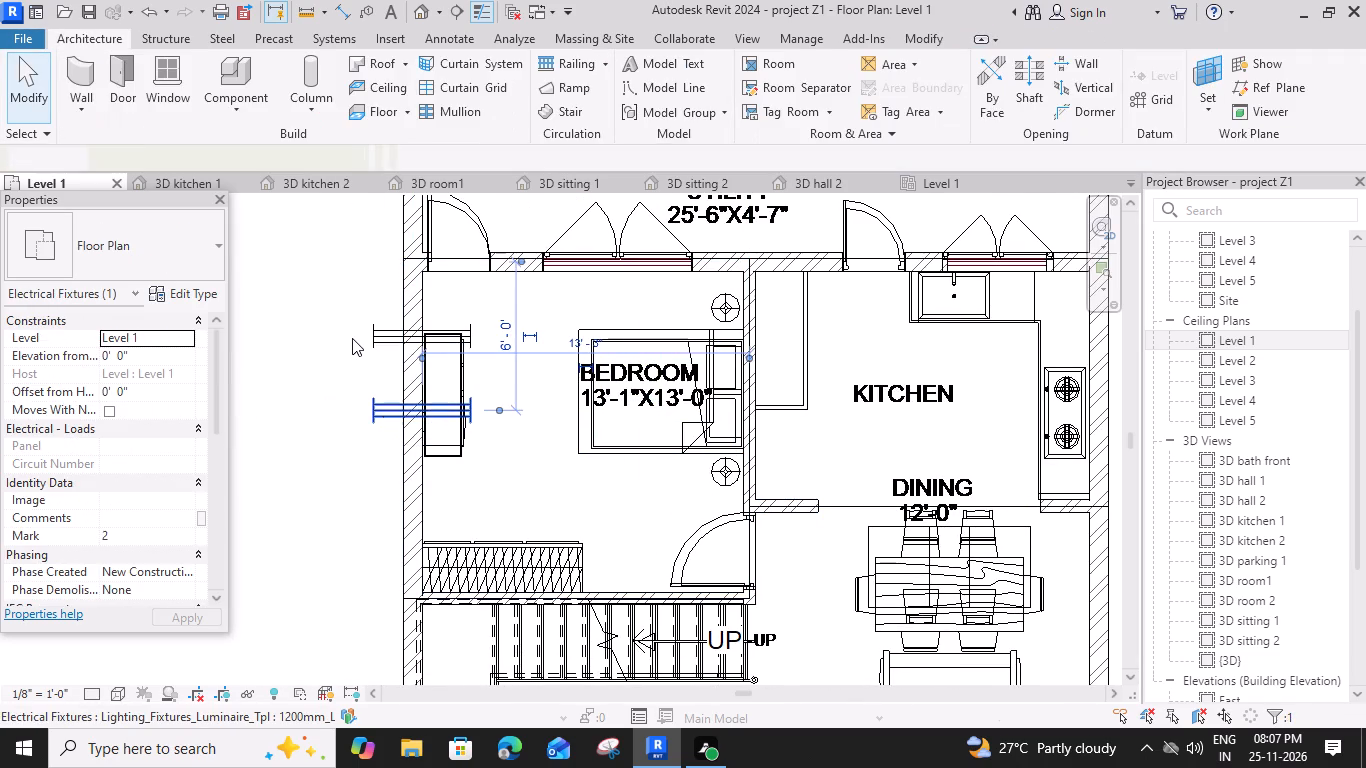
{"action": "key", "text": "Delete"}
{"action": "left_click", "coordinate": [368, 337]}
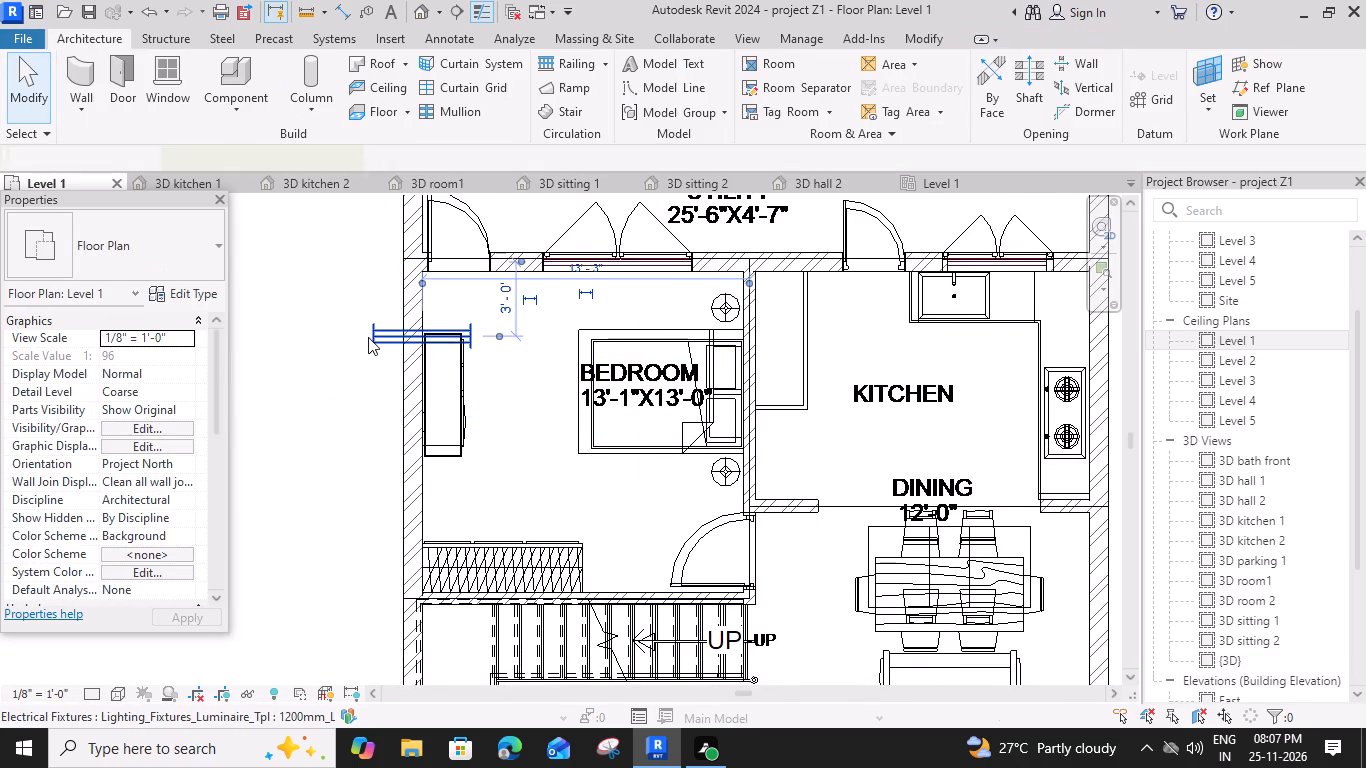
{"action": "key", "text": "Delete"}
Place three rotated 1200mm_Length Luminaire_Tpl fixtures about 5'-2" from the utility-side wall: on both faces of the bed-head wall and on the kitchen's outer wall.
{"action": "left_click", "coordinate": [236, 98]}
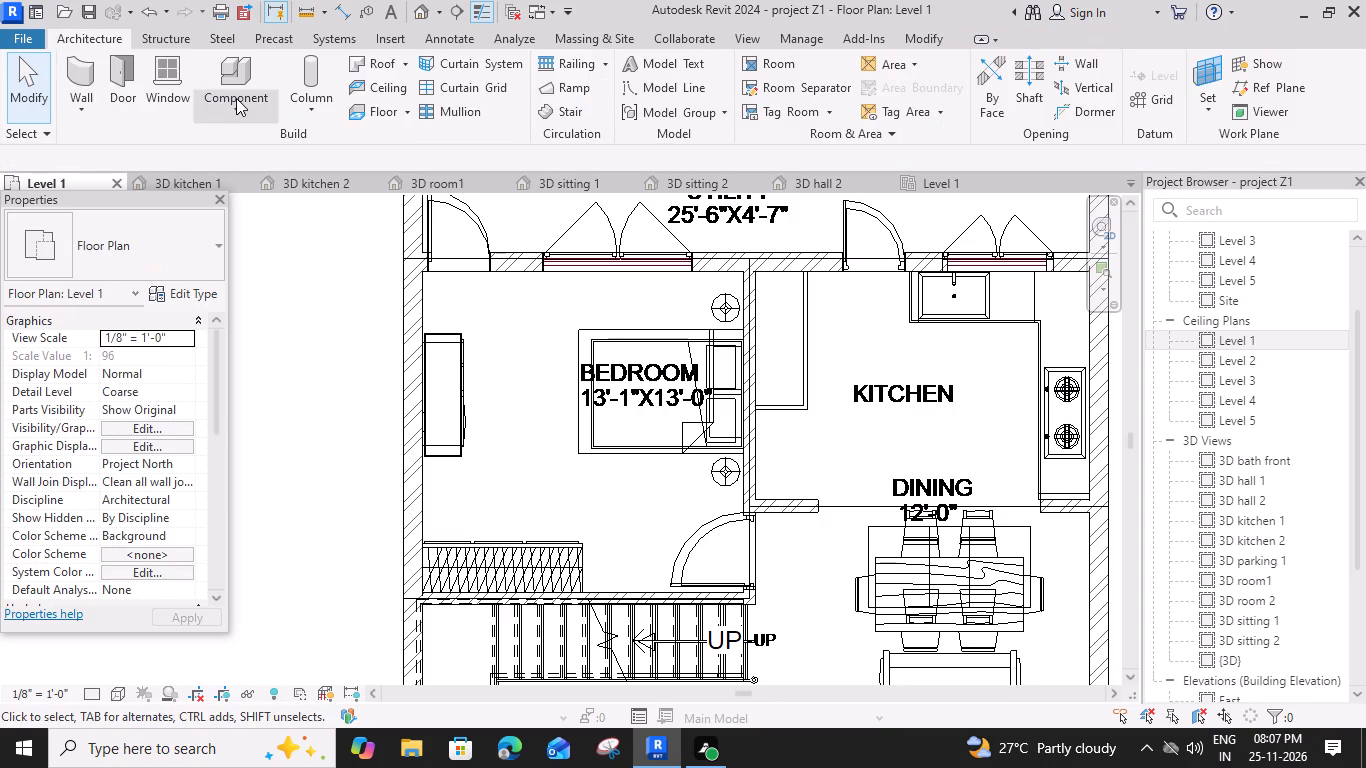
{"action": "left_click", "coordinate": [255, 140]}
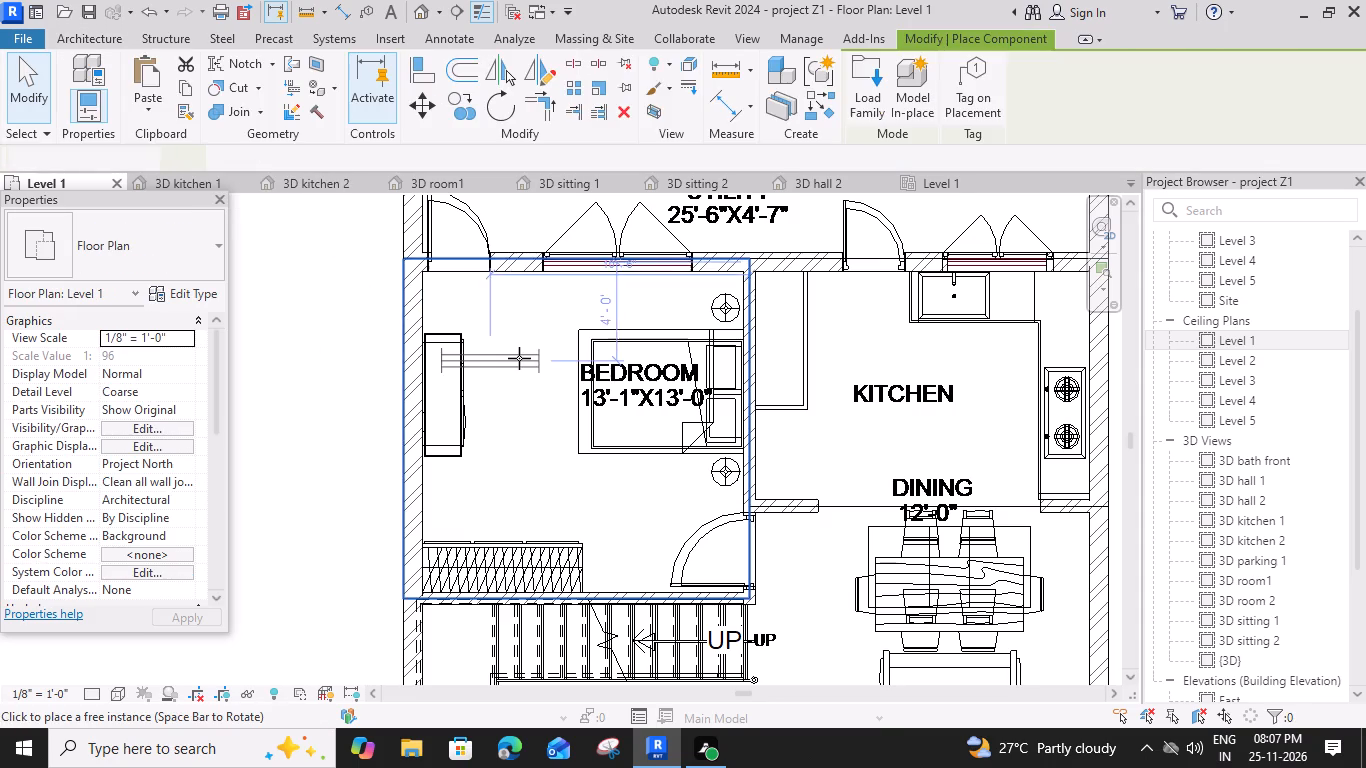
{"action": "key", "text": "space"}
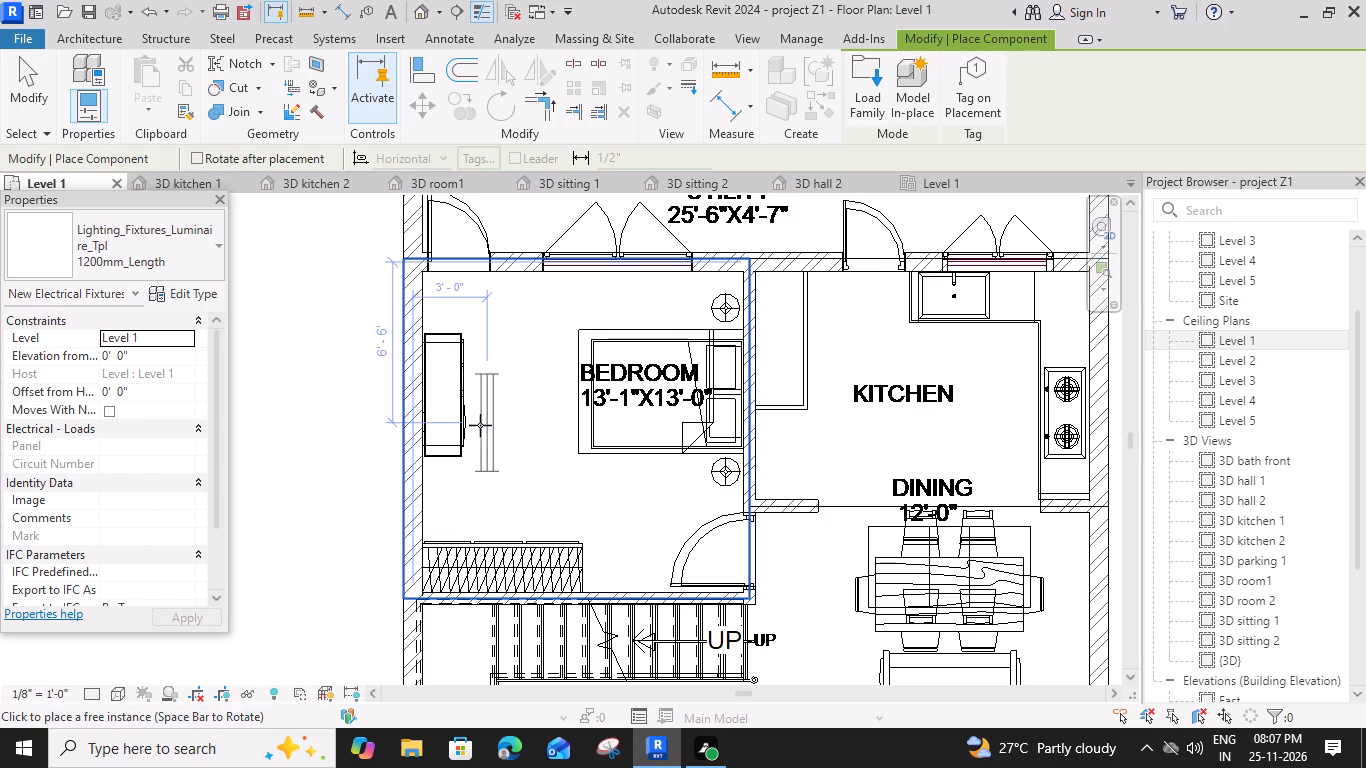
{"action": "left_click", "coordinate": [732, 381]}
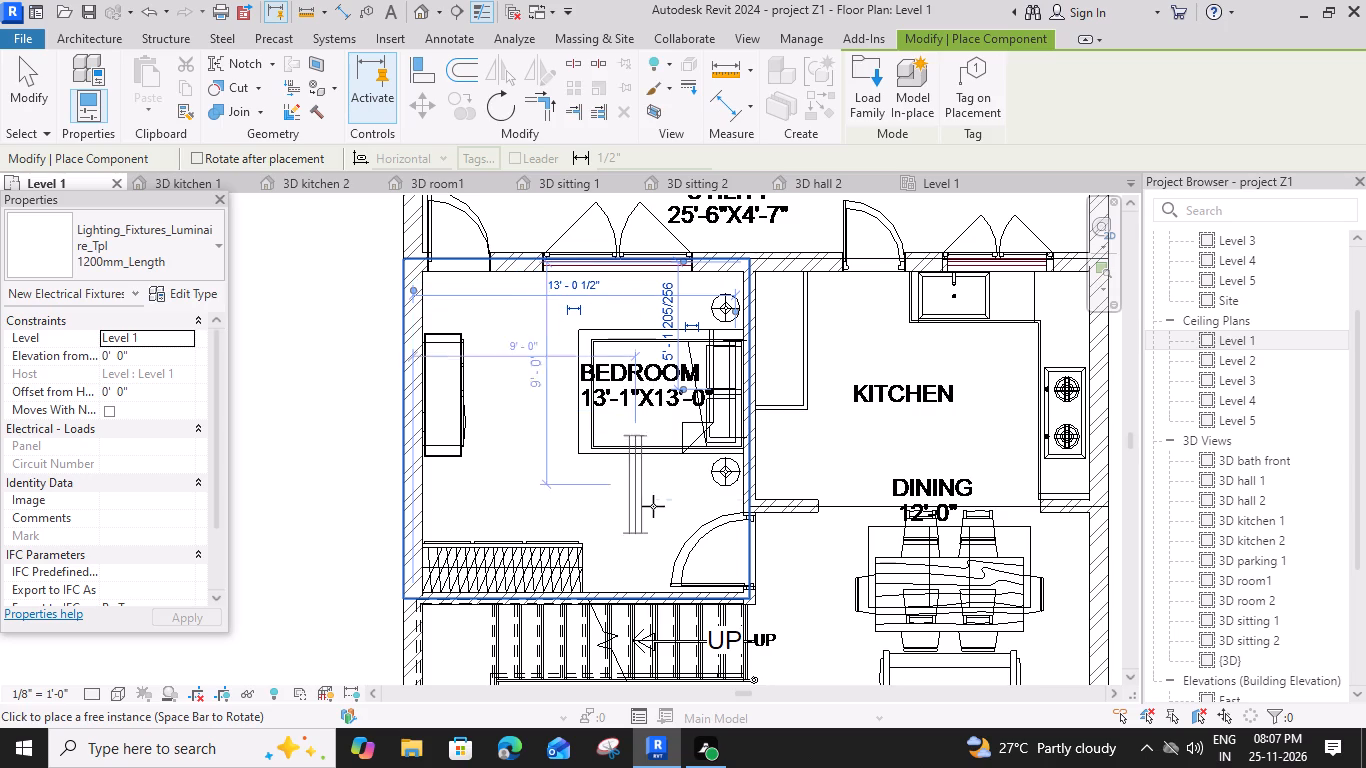
{"action": "left_click", "coordinate": [768, 386]}
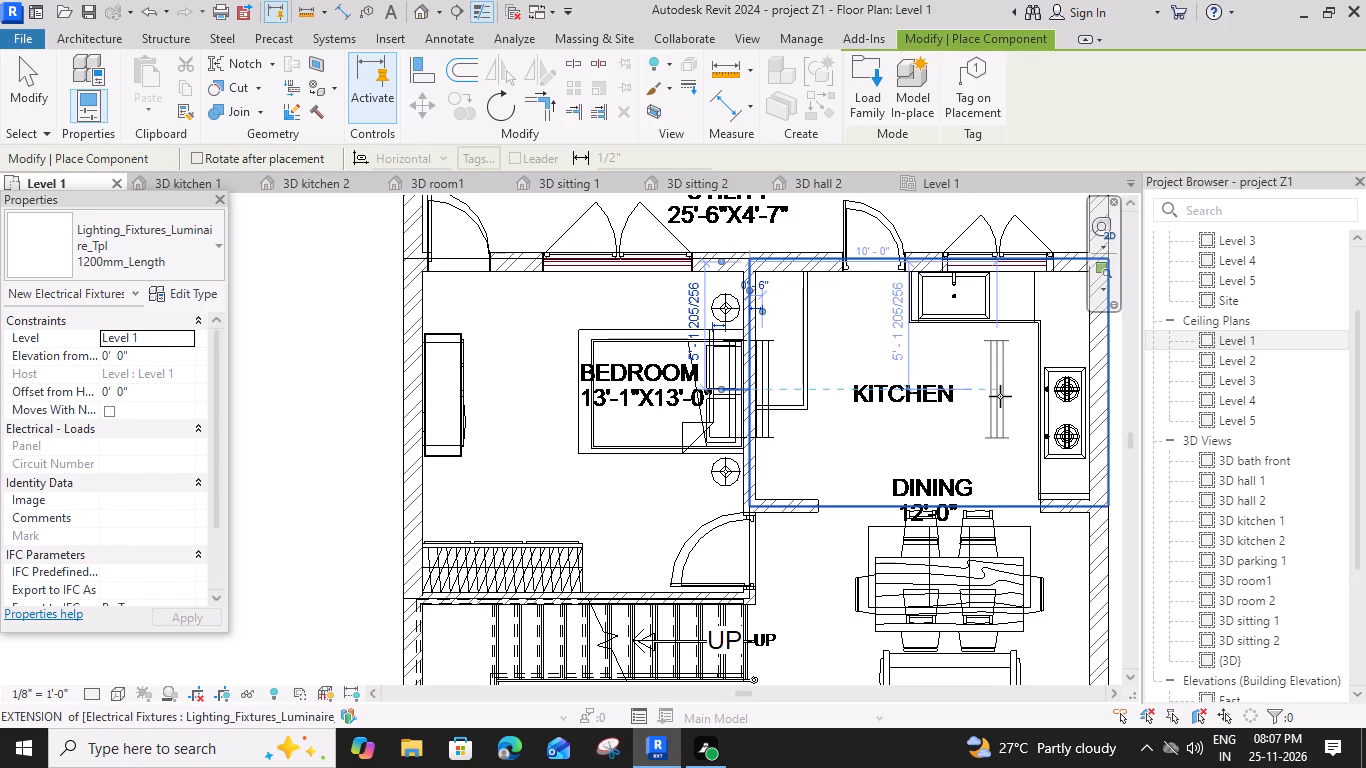
{"action": "left_click", "coordinate": [1097, 383]}
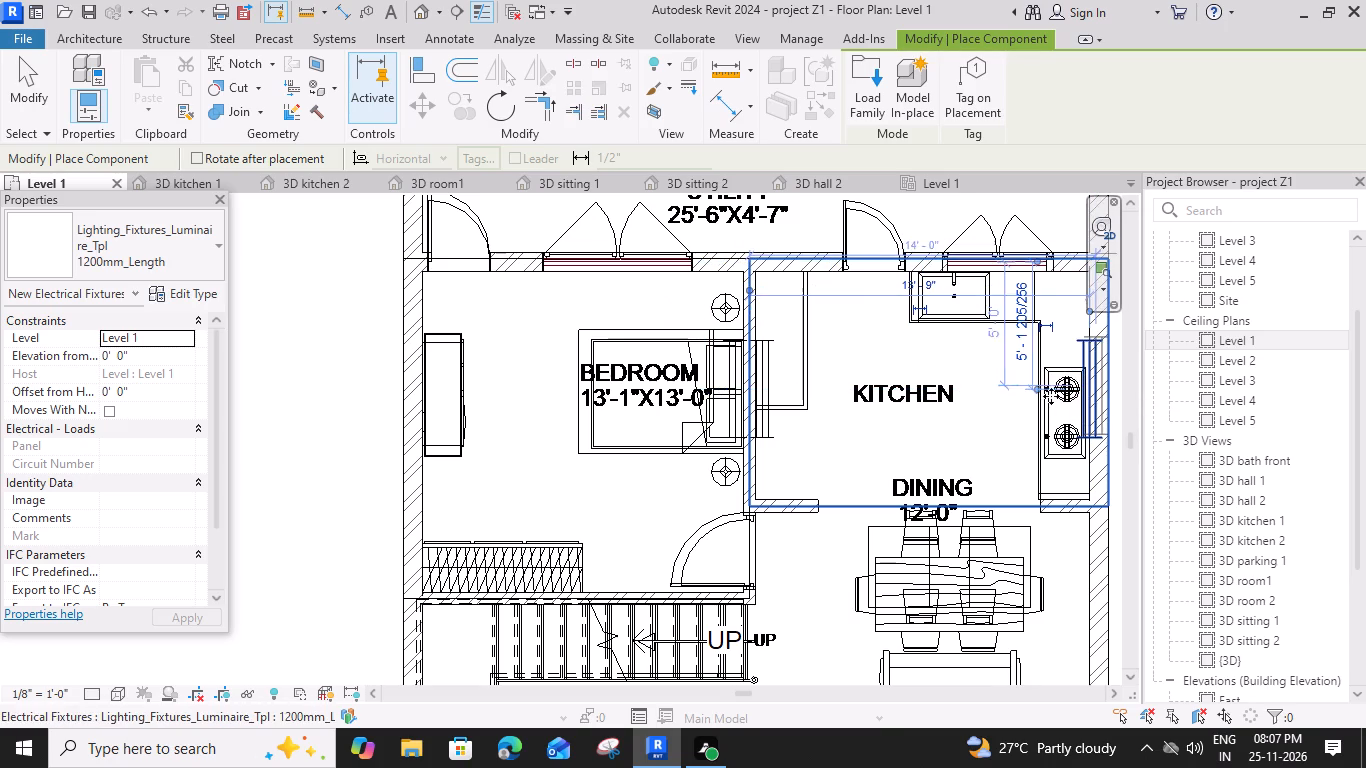
{"action": "middle_click_drag", "start_coordinate": [961, 521], "coordinate": [911, 337]}
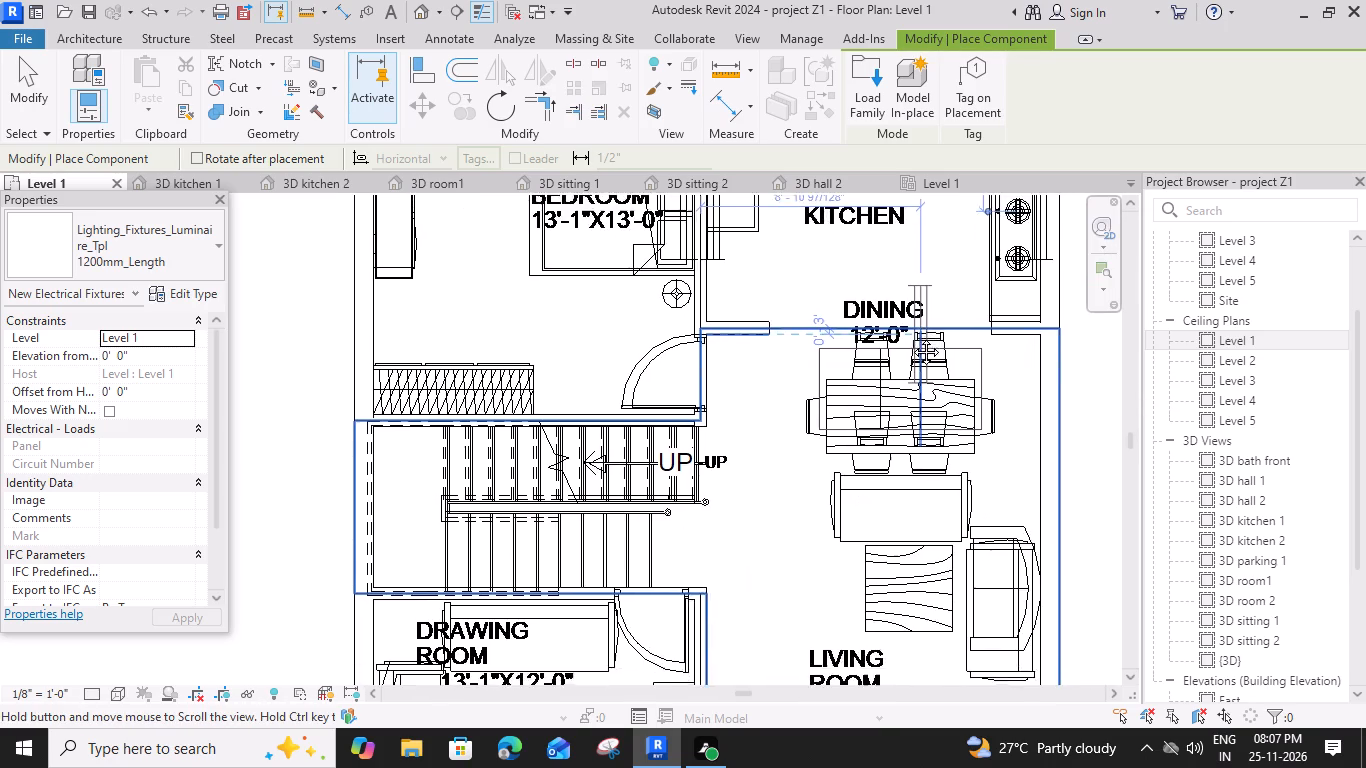
{"action": "middle_click_drag", "start_coordinate": [911, 337], "coordinate": [899, 236]}
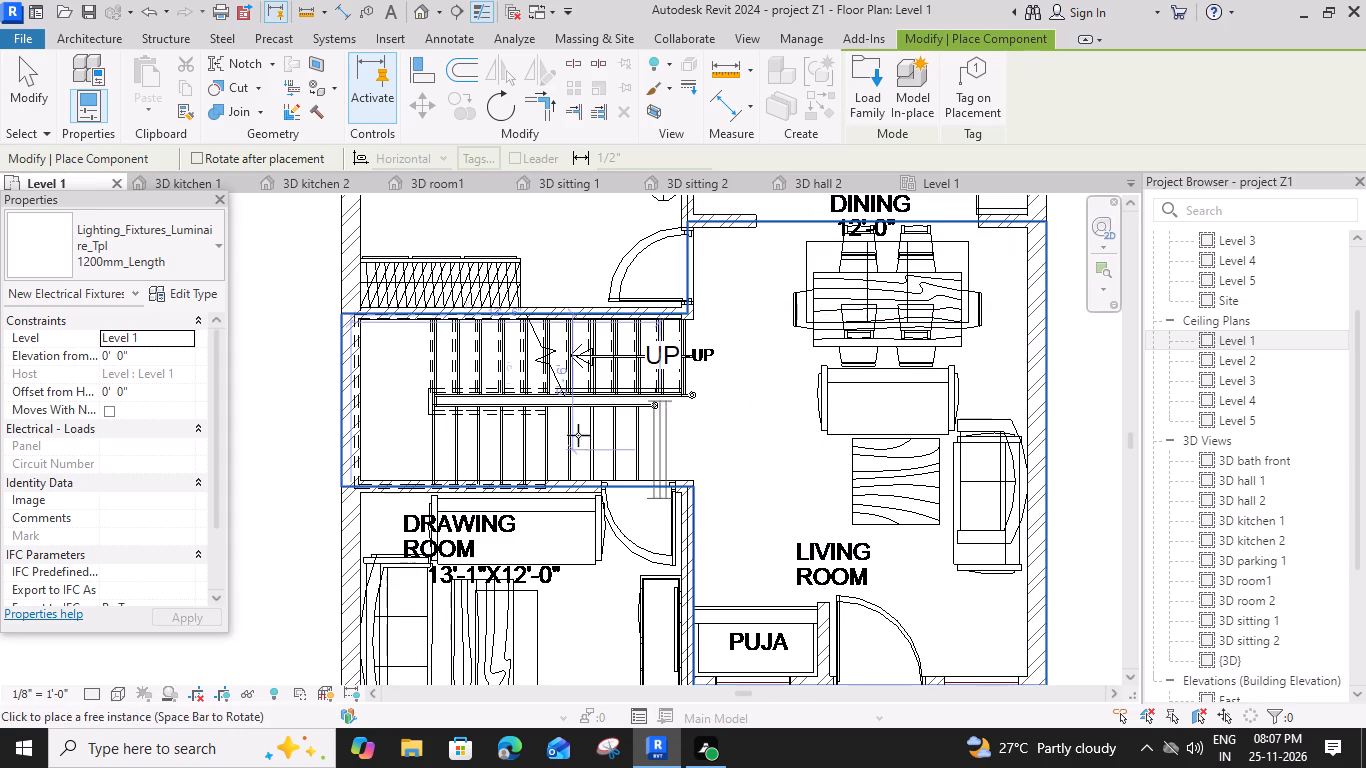
{"action": "middle_click_drag", "start_coordinate": [469, 476], "coordinate": [474, 269]}
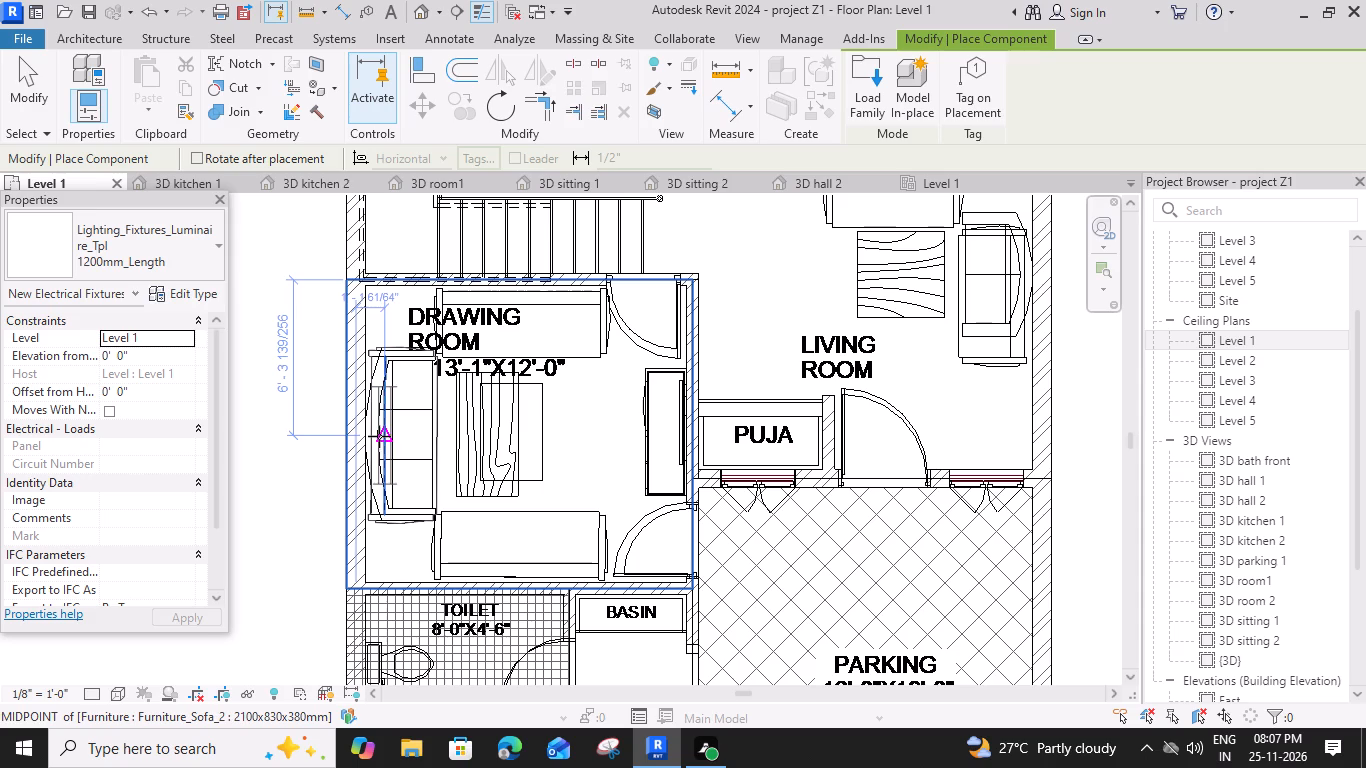
{"action": "key", "text": "Escape"}
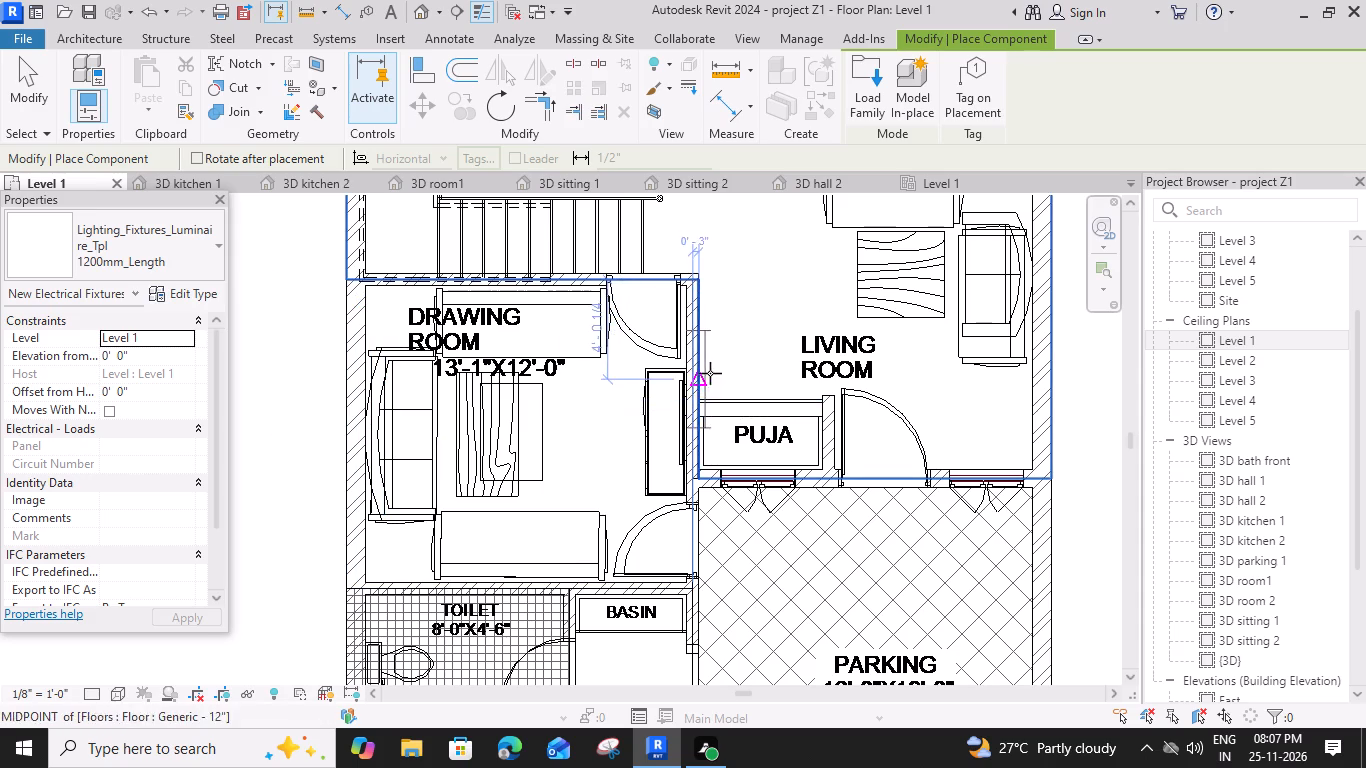
{"action": "key", "text": "Escape"}
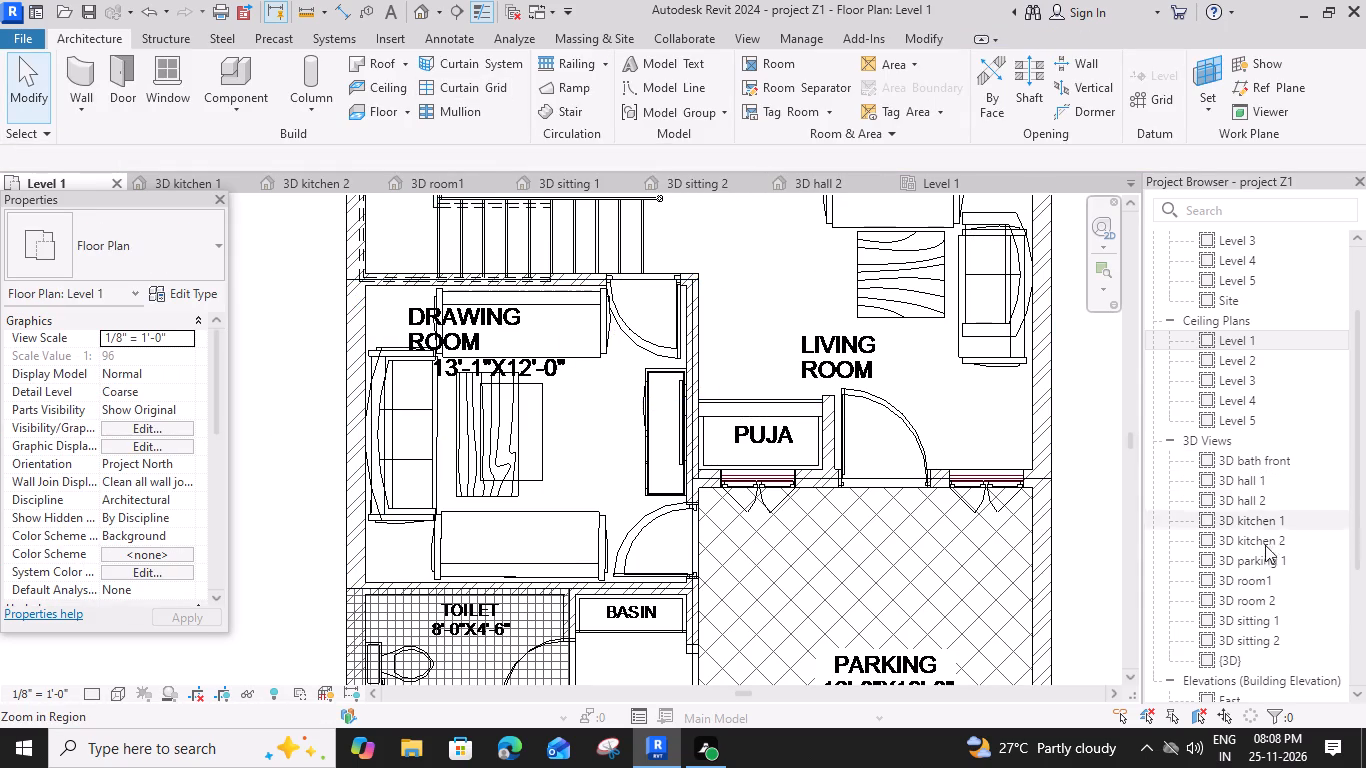
Check the bedroom in the 3D room1 view and inspect the luminaire behind the bed on the Level 1 floor plan.
{"action": "left_click", "coordinate": [1254, 583]}
{"action": "left_click", "coordinate": [1254, 583]}
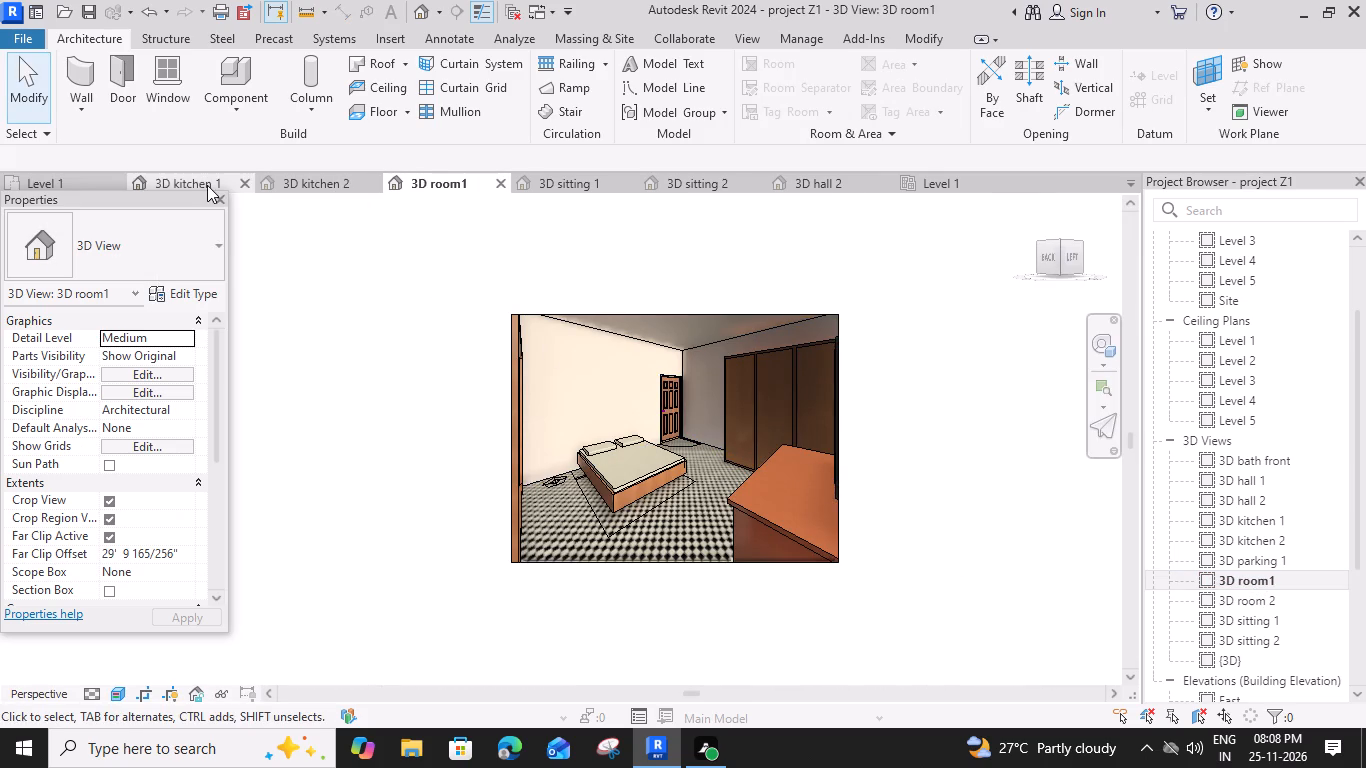
{"action": "left_click", "coordinate": [66, 181]}
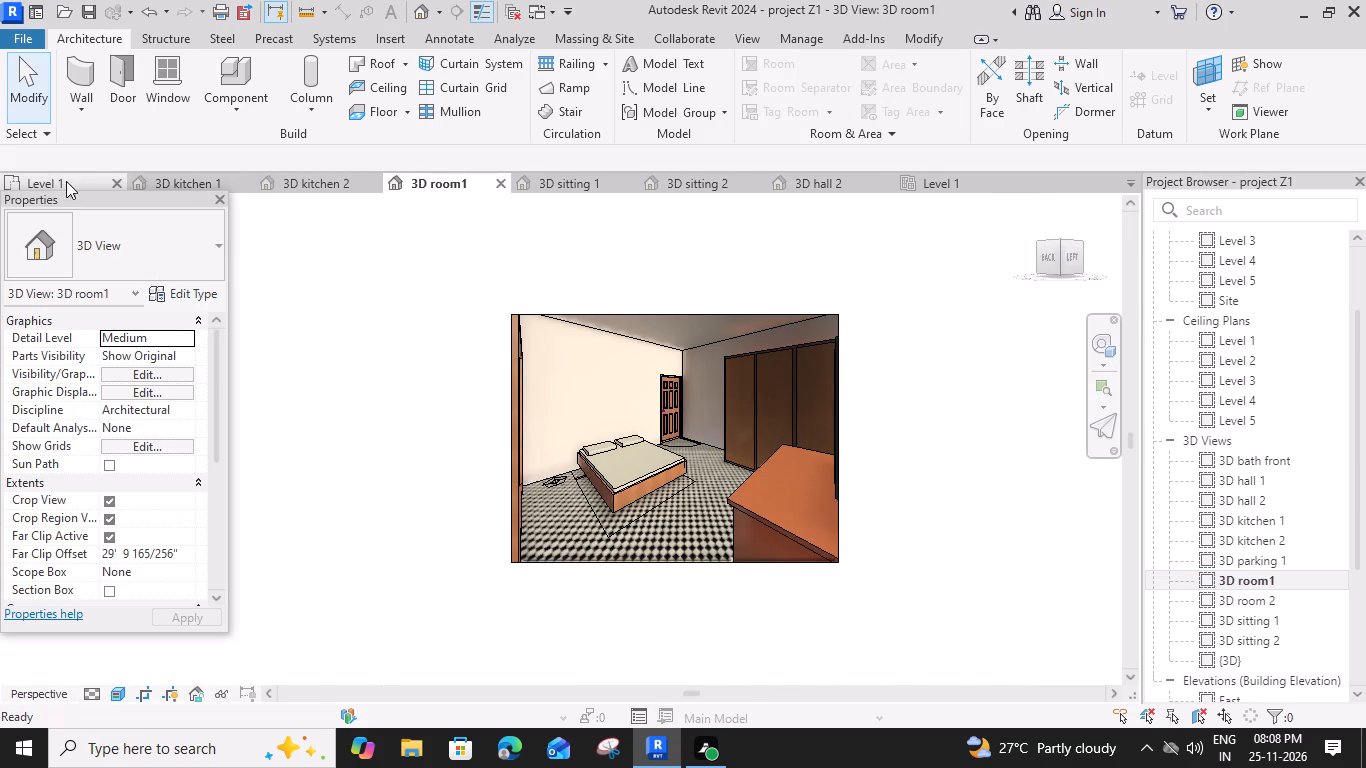
{"action": "scroll", "coordinate": [683, 294], "scroll_direction": "down", "scroll_amount": 3}
{"action": "middle_click_drag", "start_coordinate": [718, 271], "coordinate": [709, 705]}
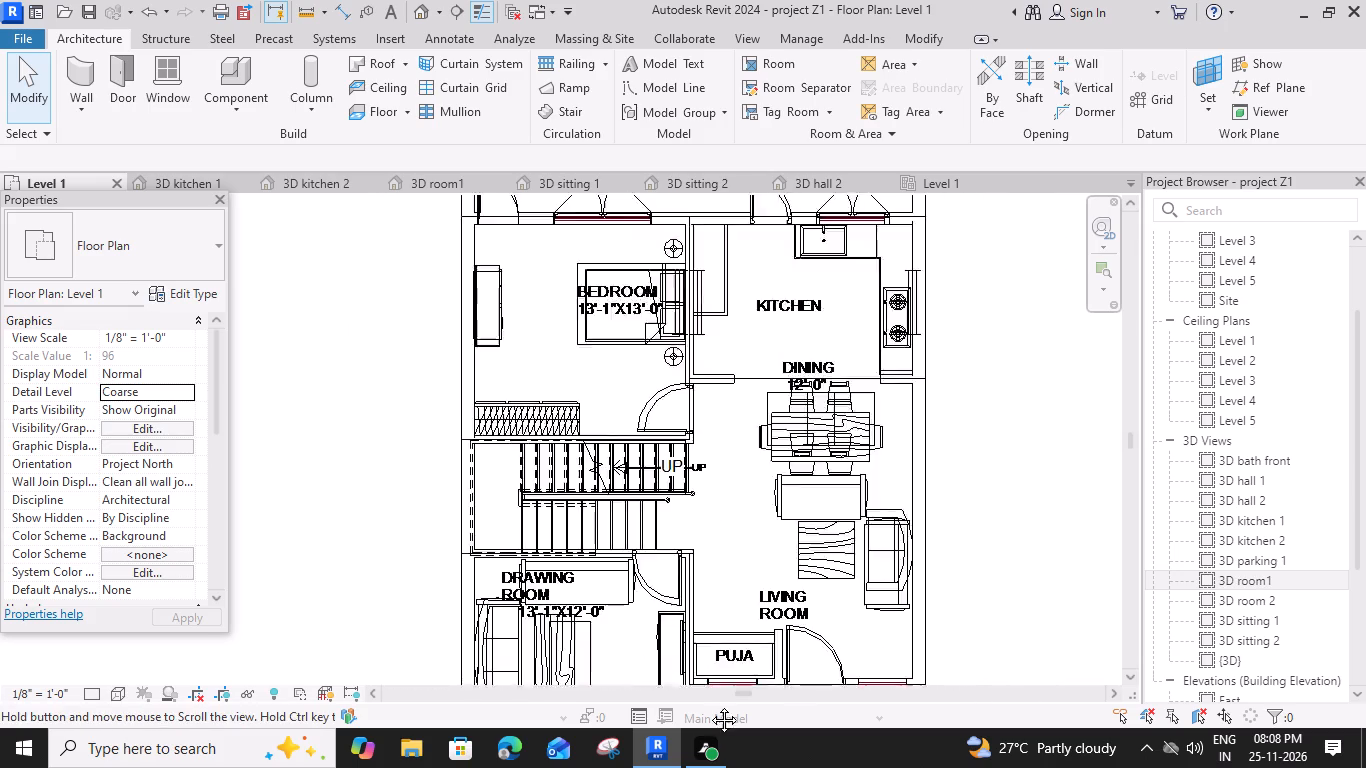
{"action": "middle_click_drag", "start_coordinate": [709, 705], "coordinate": [707, 710]}
{"action": "scroll", "coordinate": [673, 503], "scroll_direction": "up", "scroll_amount": 9}
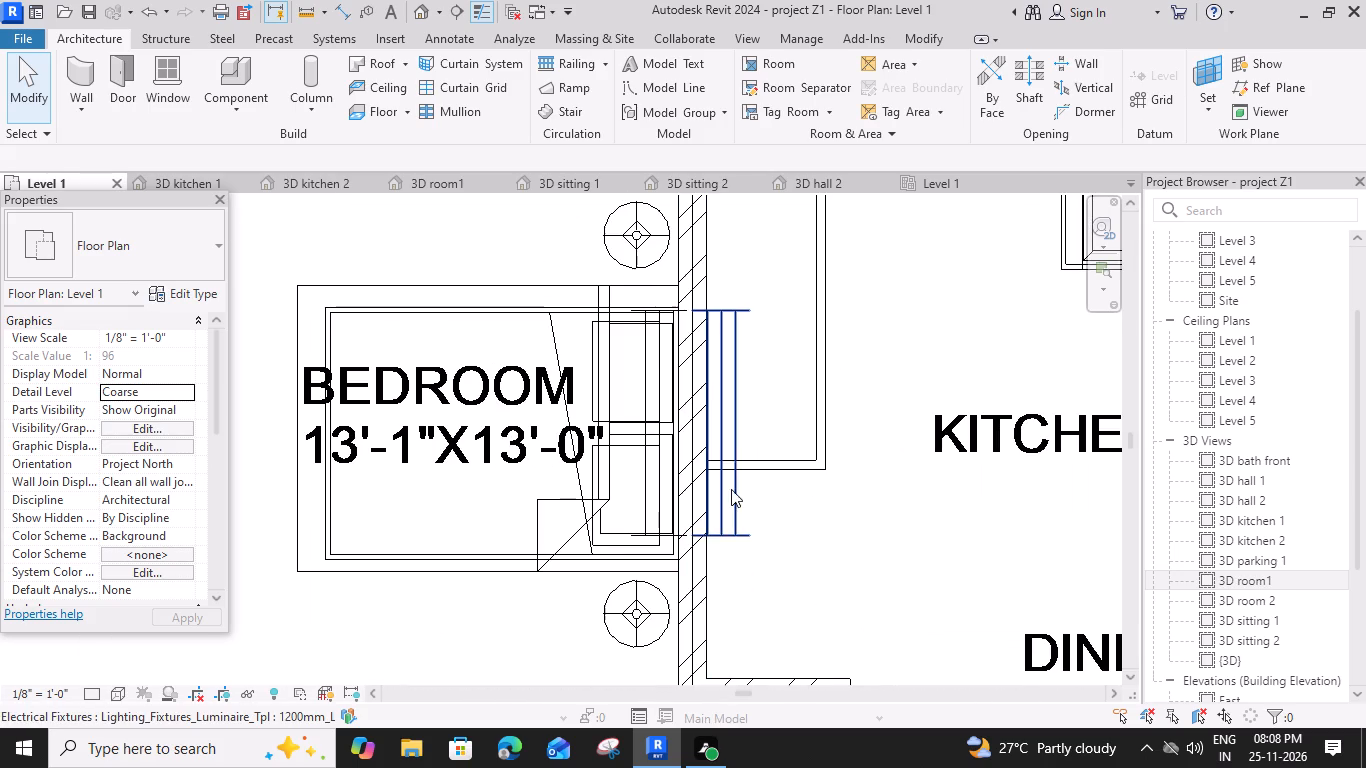
{"action": "left_click", "coordinate": [641, 493]}
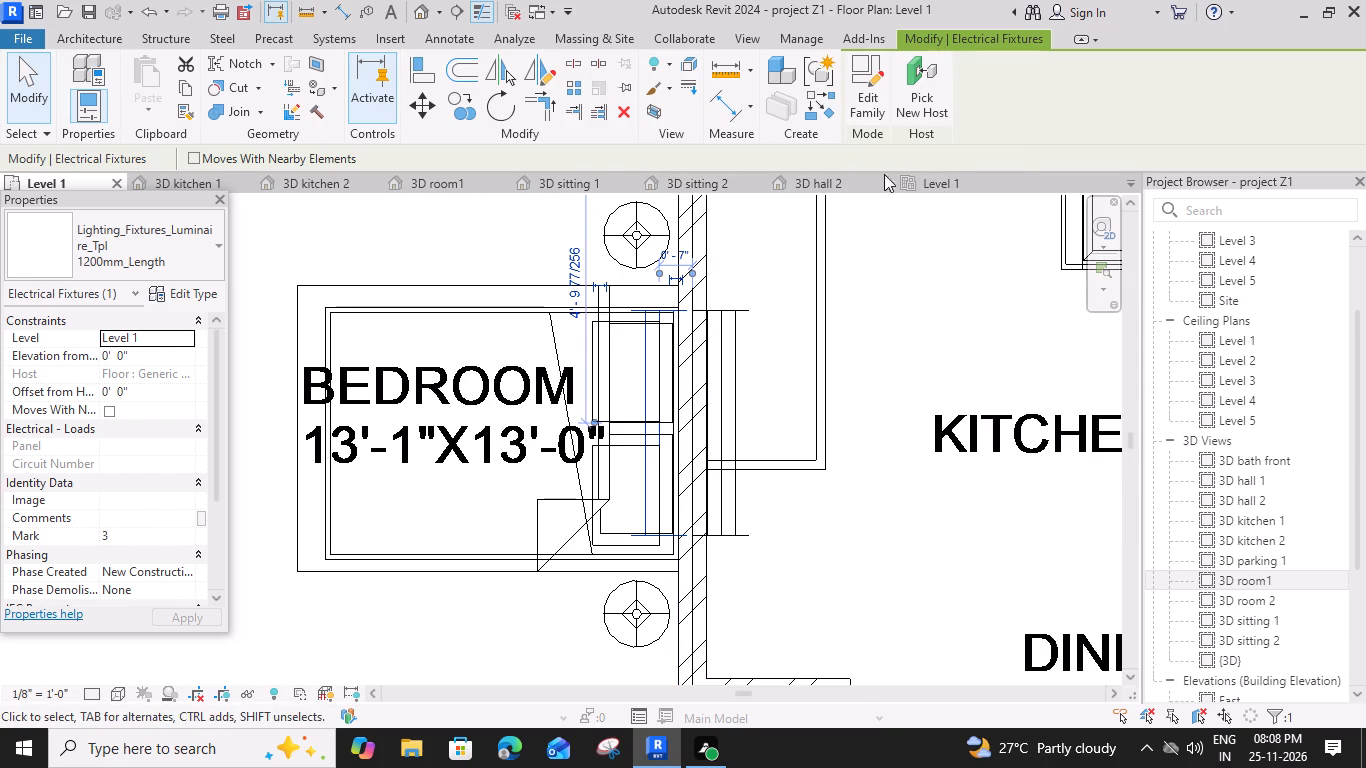
Close the Level 1 ceiling plan and East elevation views, rechecking 3D room1 in between.
{"action": "left_click", "coordinate": [1009, 181]}
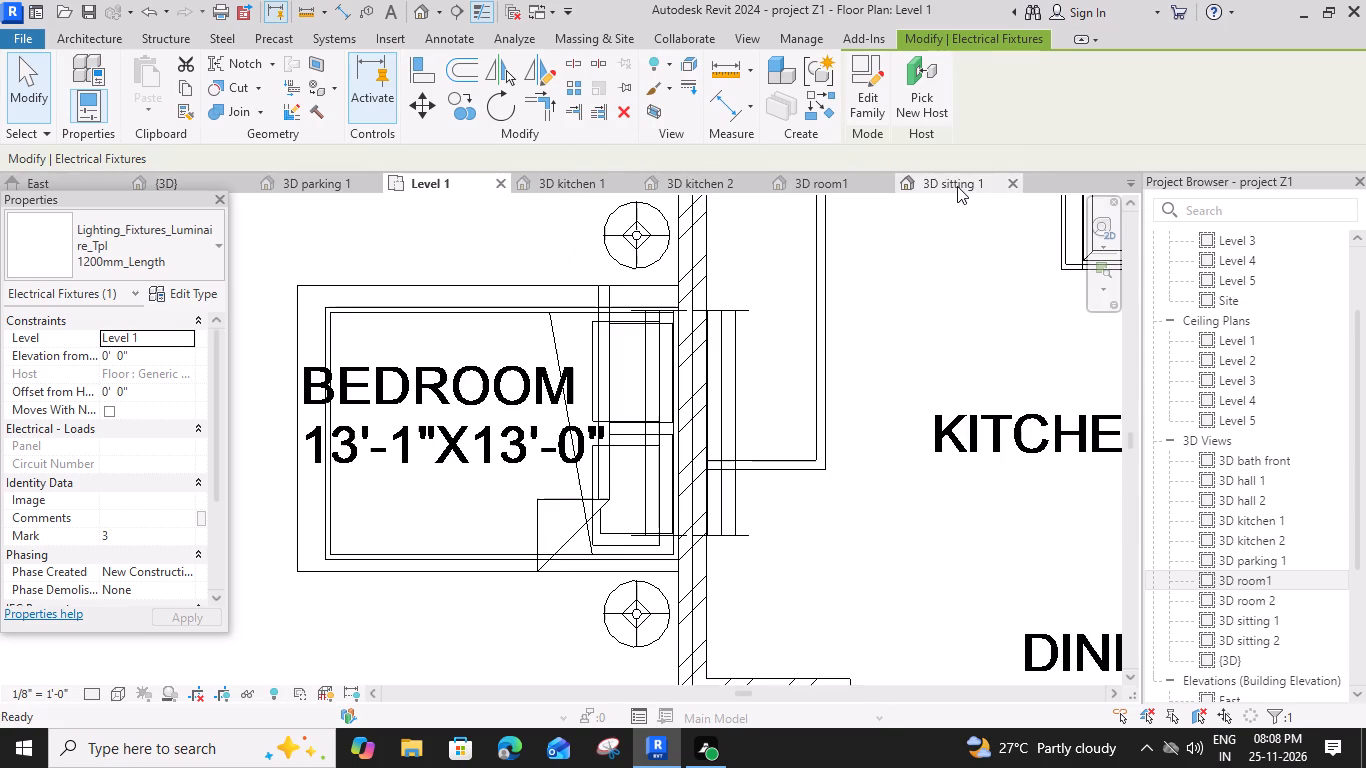
{"action": "double_click", "coordinate": [843, 181]}
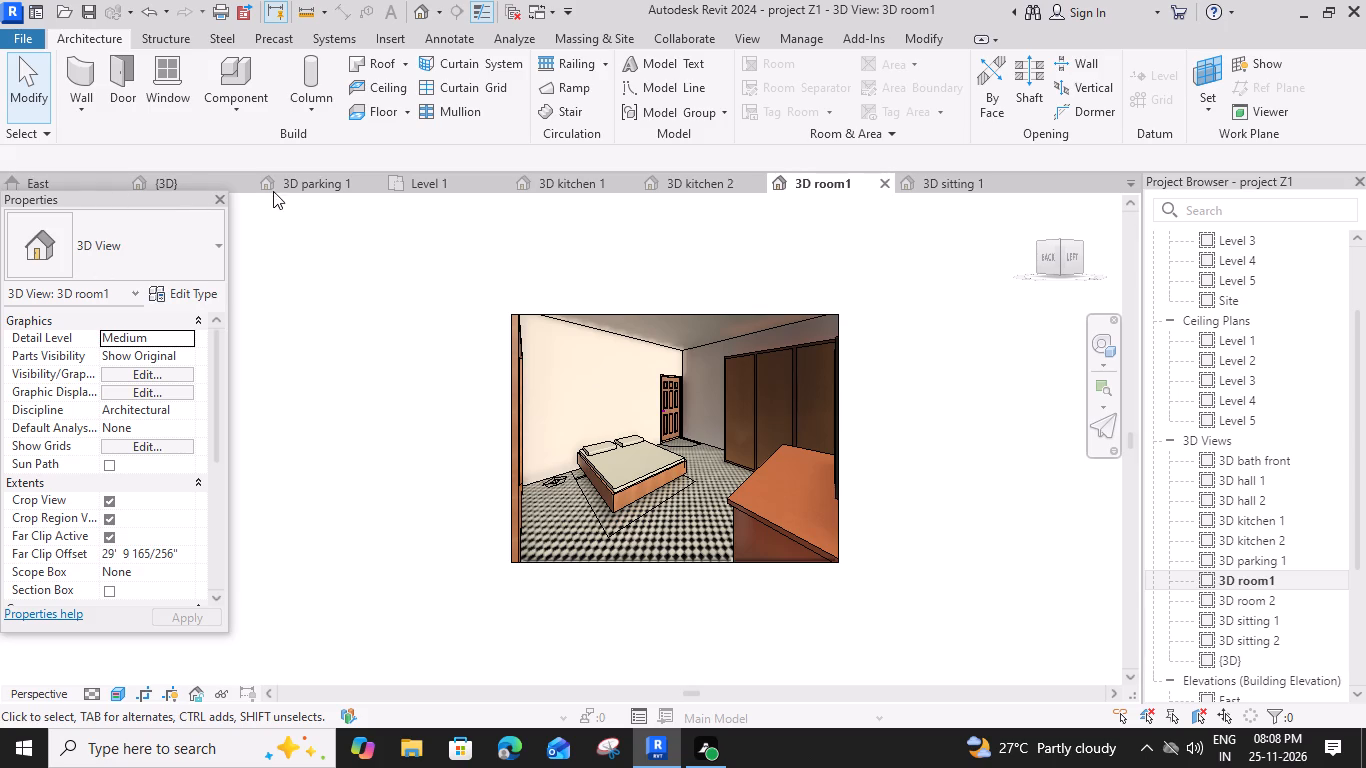
{"action": "left_click", "coordinate": [447, 179]}
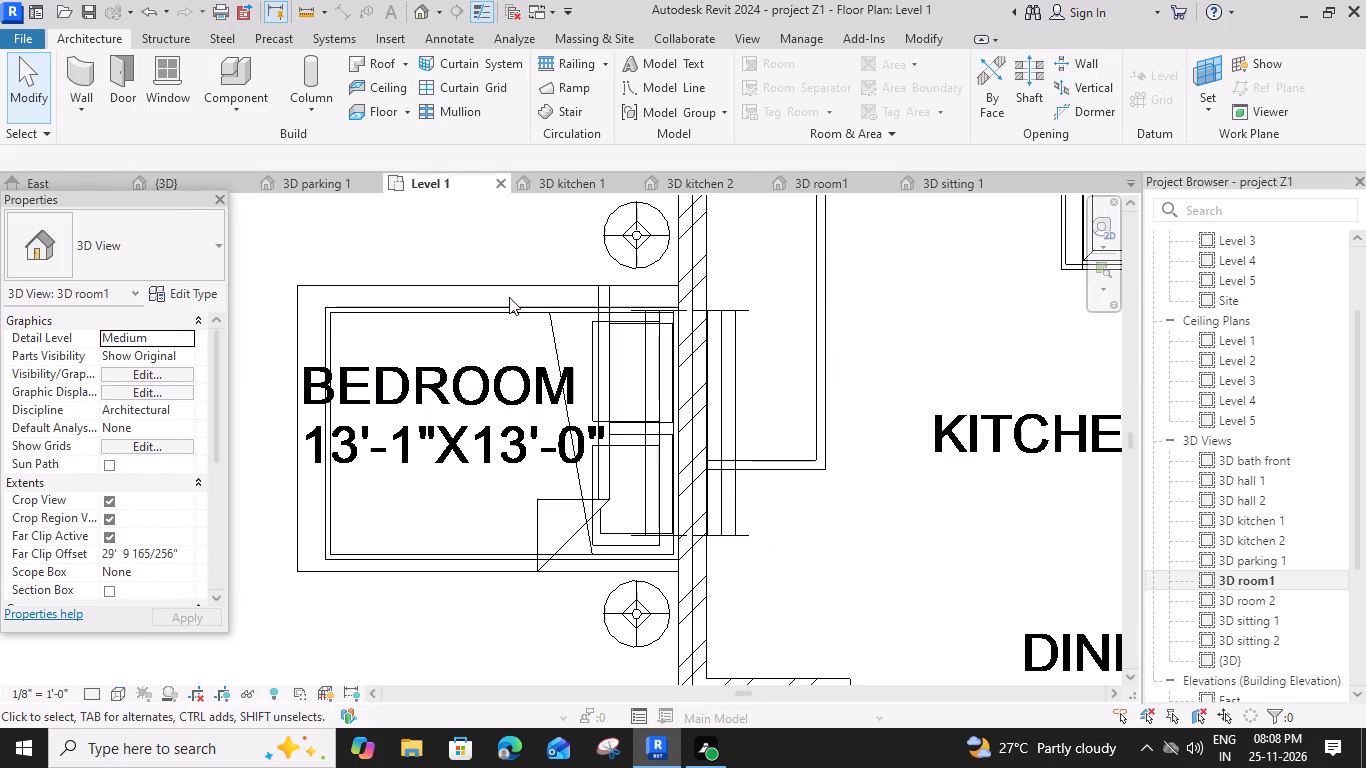
{"action": "left_click", "coordinate": [121, 180]}
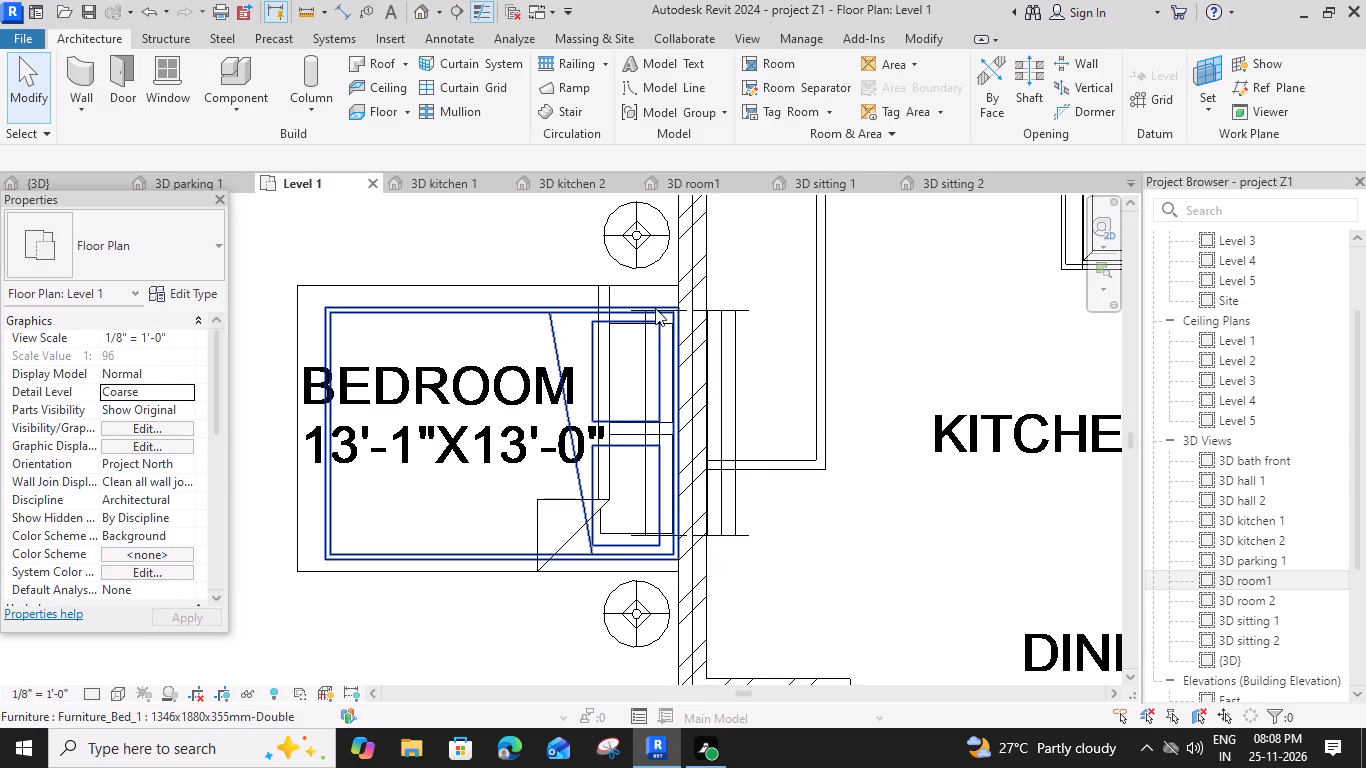
Set the bedroom-side luminaire's elevation from level to 9'-0", check it in 3D room1, and return to the Level 1 floor plan.
{"action": "scroll", "coordinate": [645, 309], "scroll_direction": "up", "scroll_amount": 3}
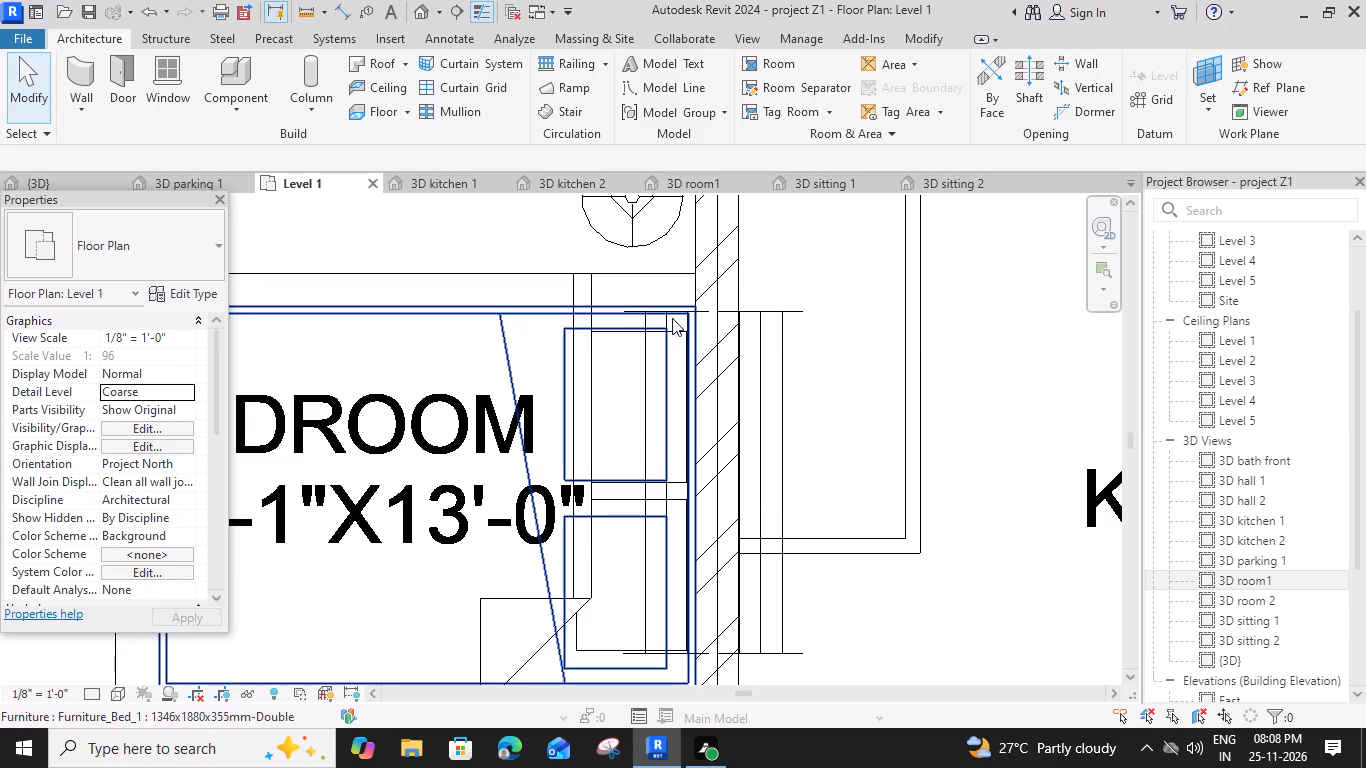
{"action": "scroll", "coordinate": [651, 537], "scroll_direction": "down", "scroll_amount": 3}
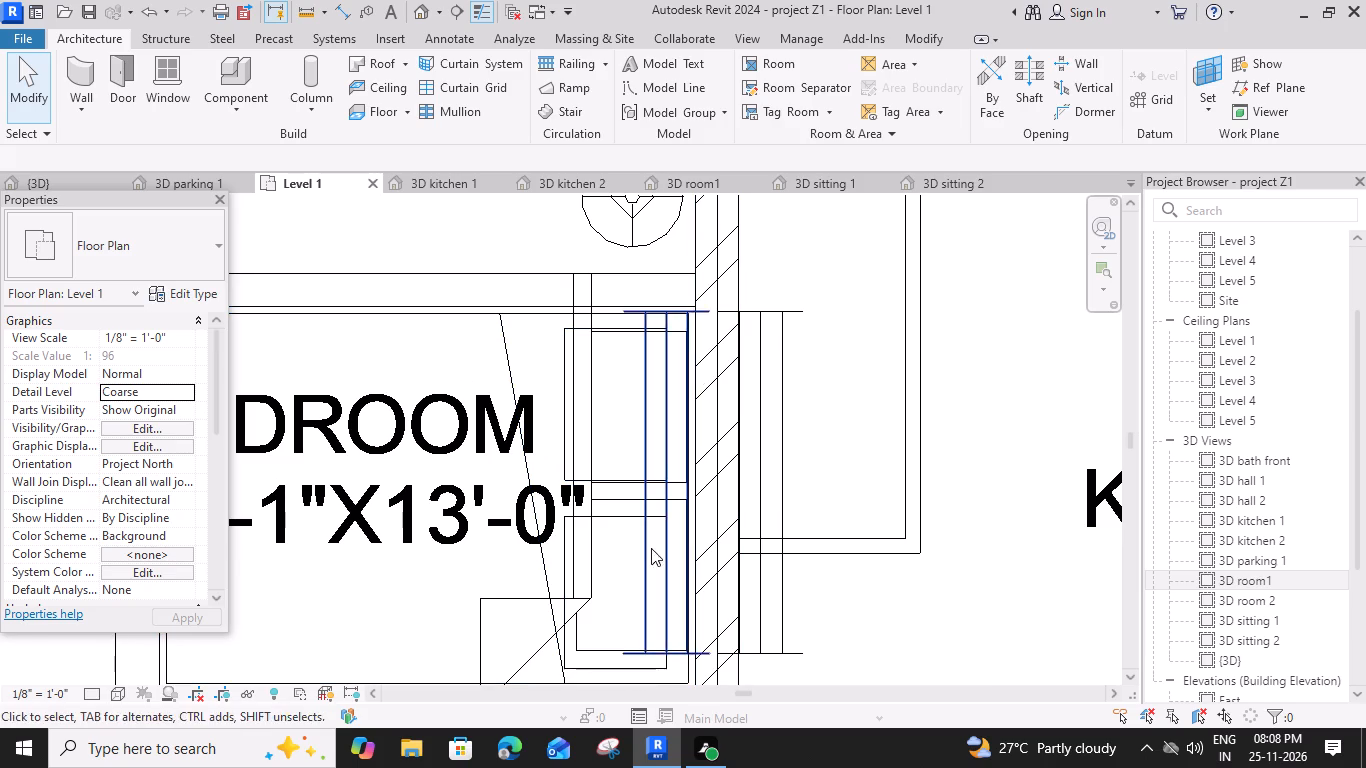
{"action": "left_click", "coordinate": [646, 611]}
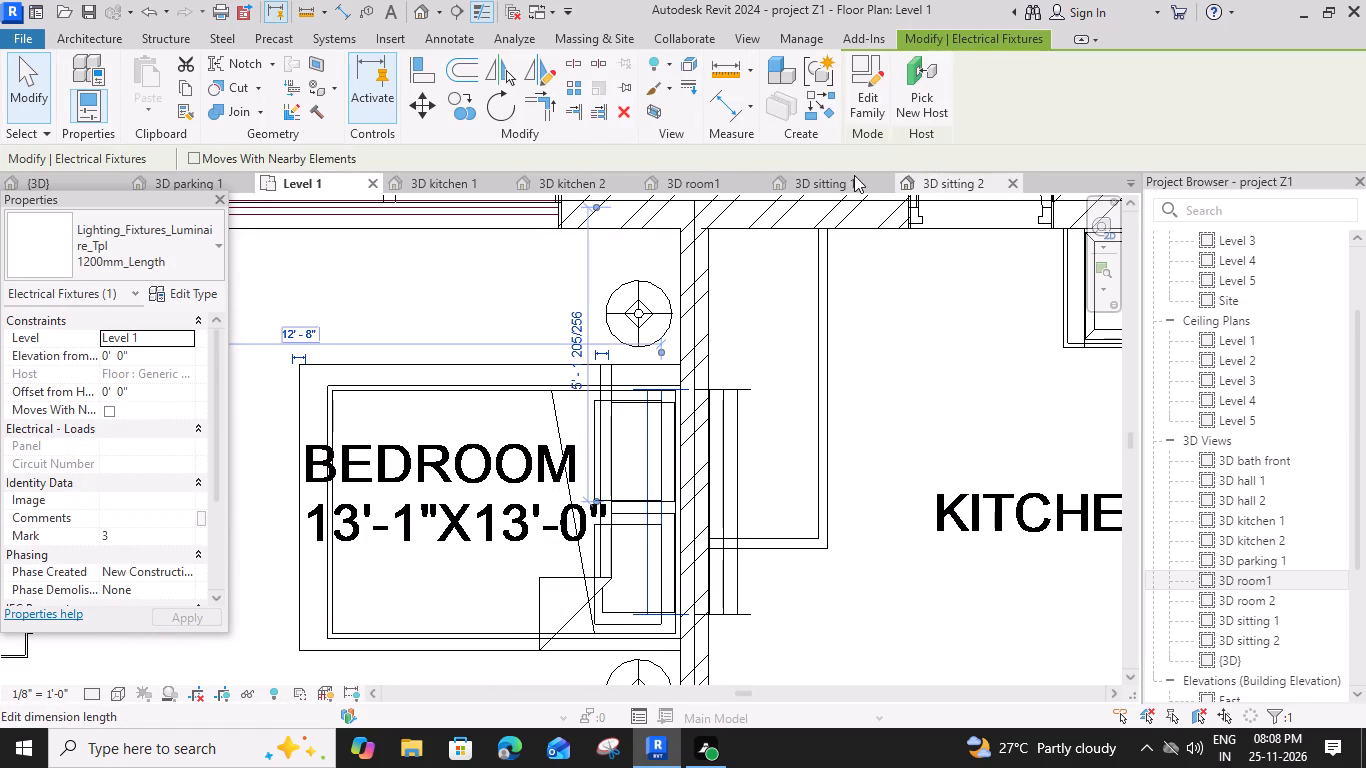
{"action": "left_click", "coordinate": [706, 176]}
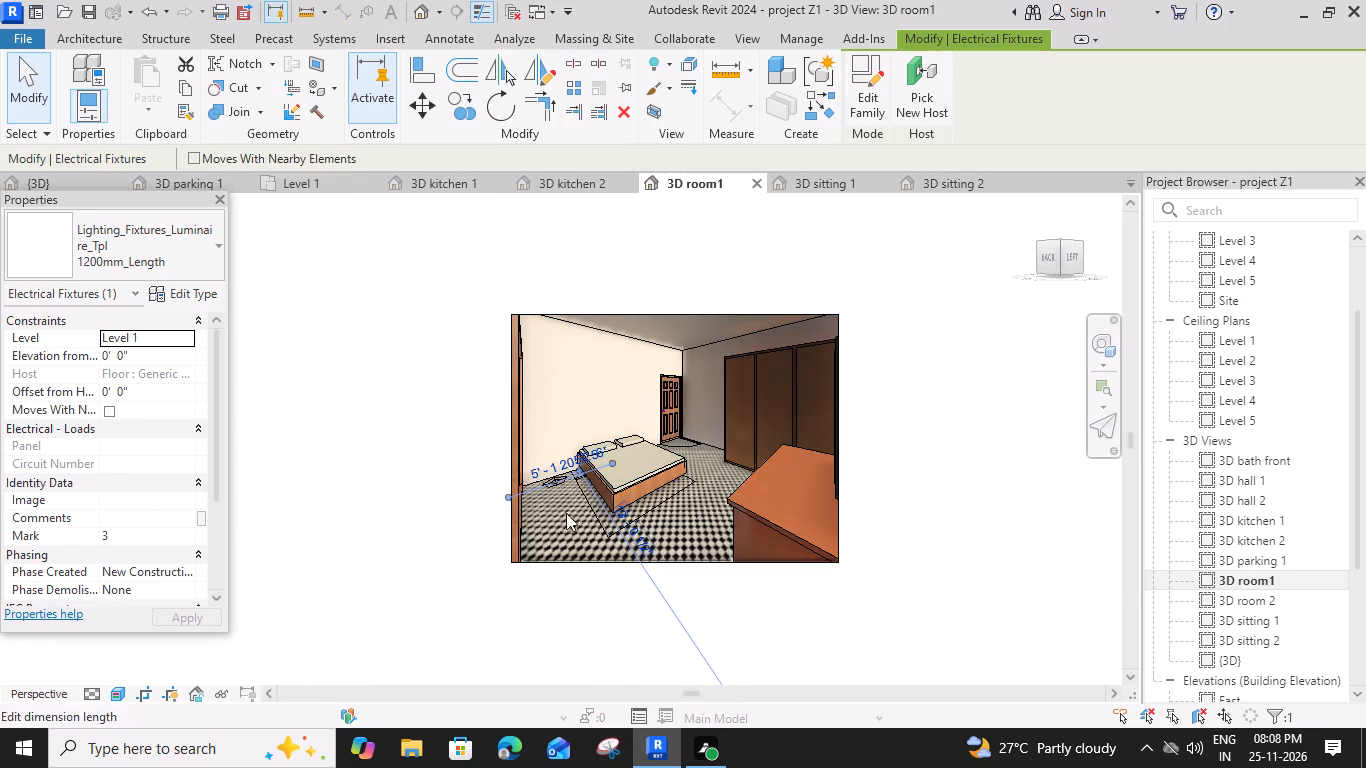
{"action": "left_click", "coordinate": [171, 356]}
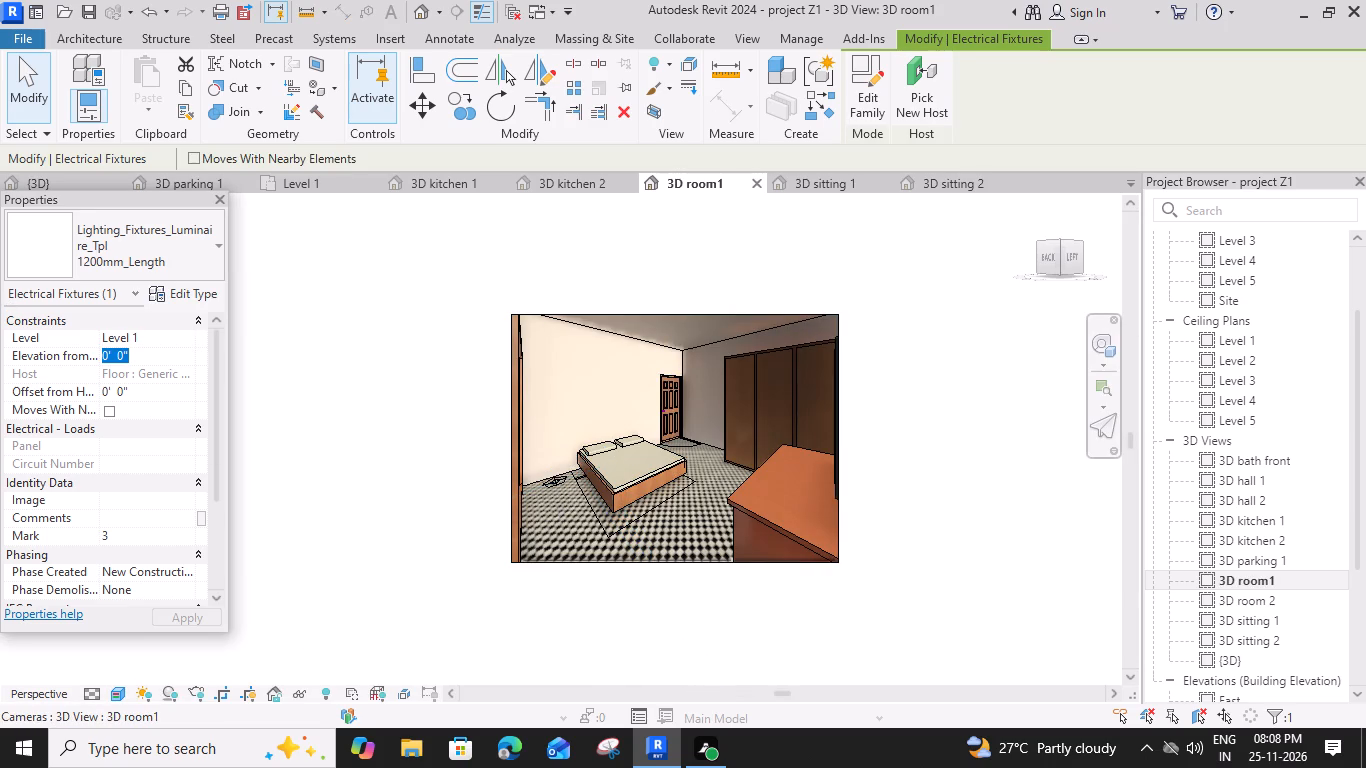
{"action": "type", "text": "9'"}
{"action": "key", "text": "Return"}
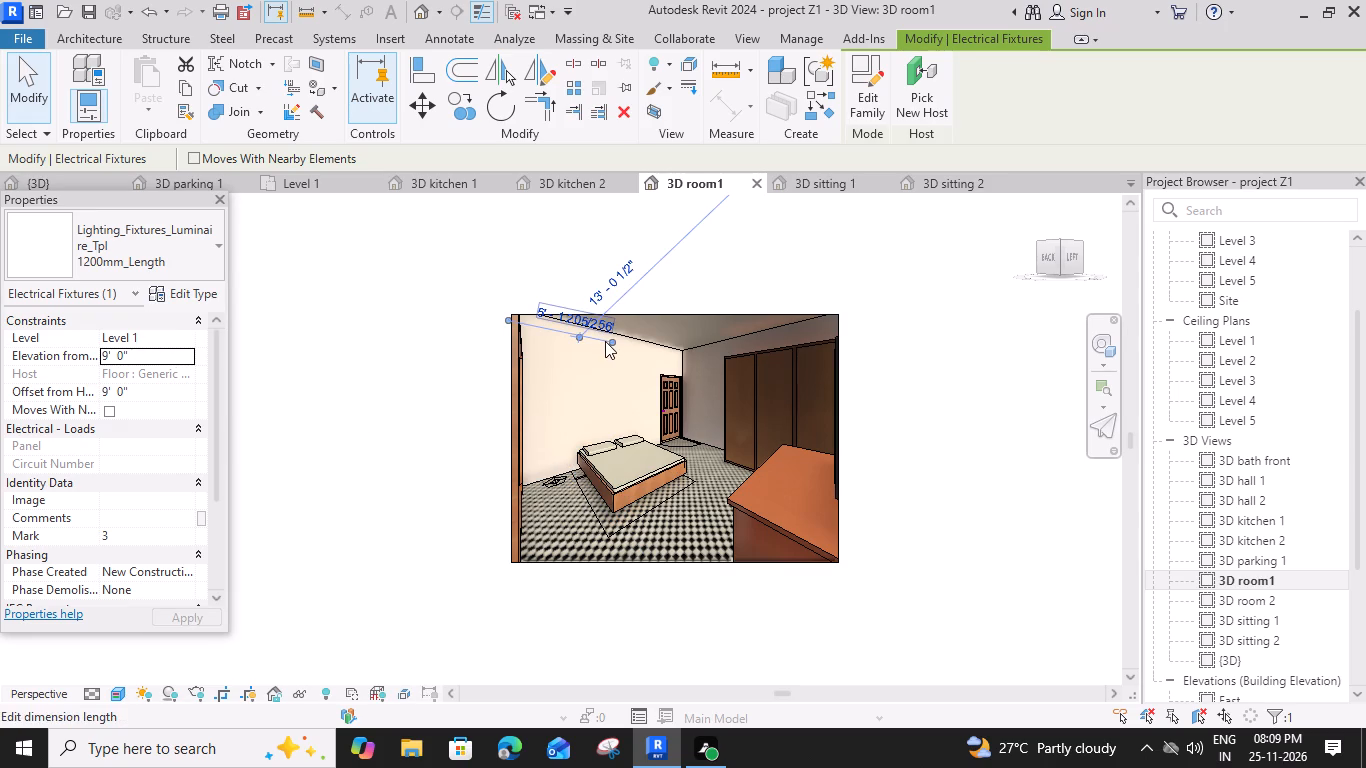
{"action": "scroll", "coordinate": [598, 332], "scroll_direction": "up", "scroll_amount": 8}
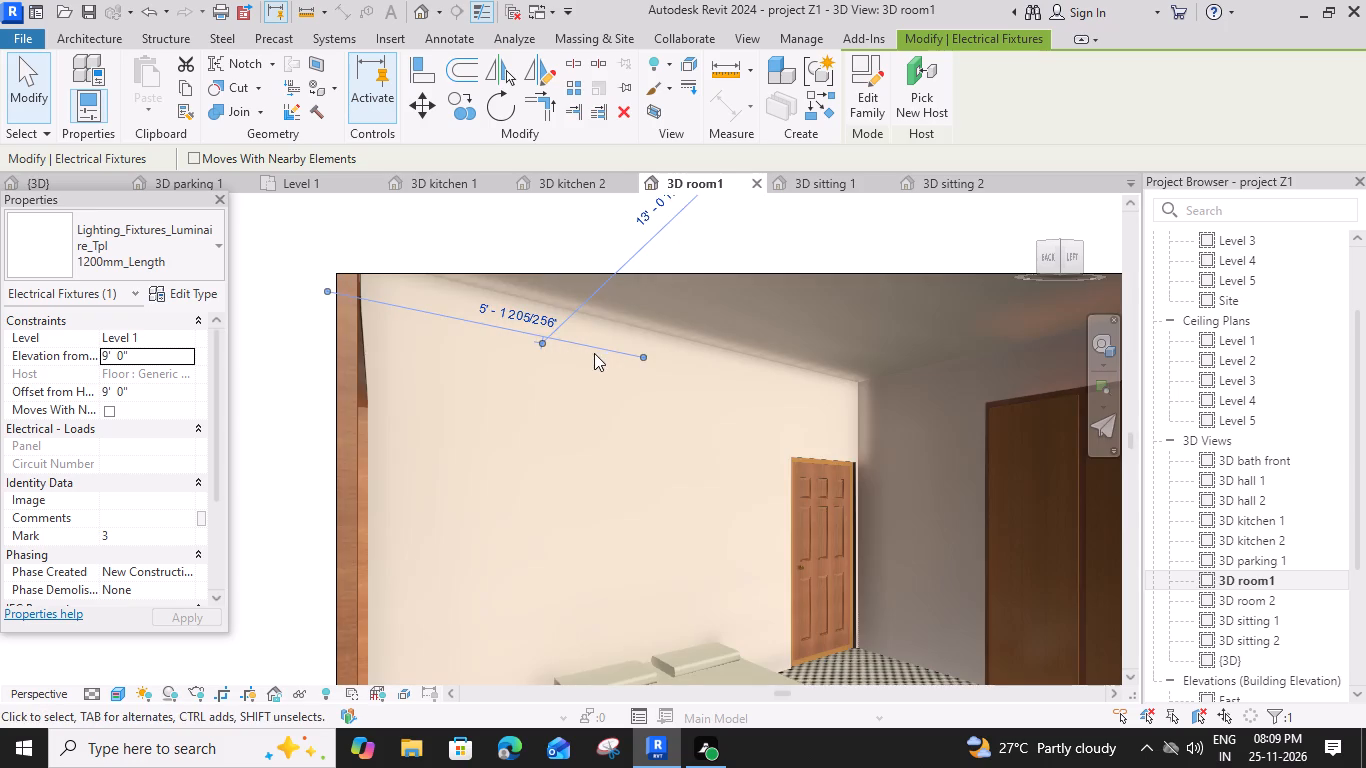
{"action": "left_click", "coordinate": [544, 343]}
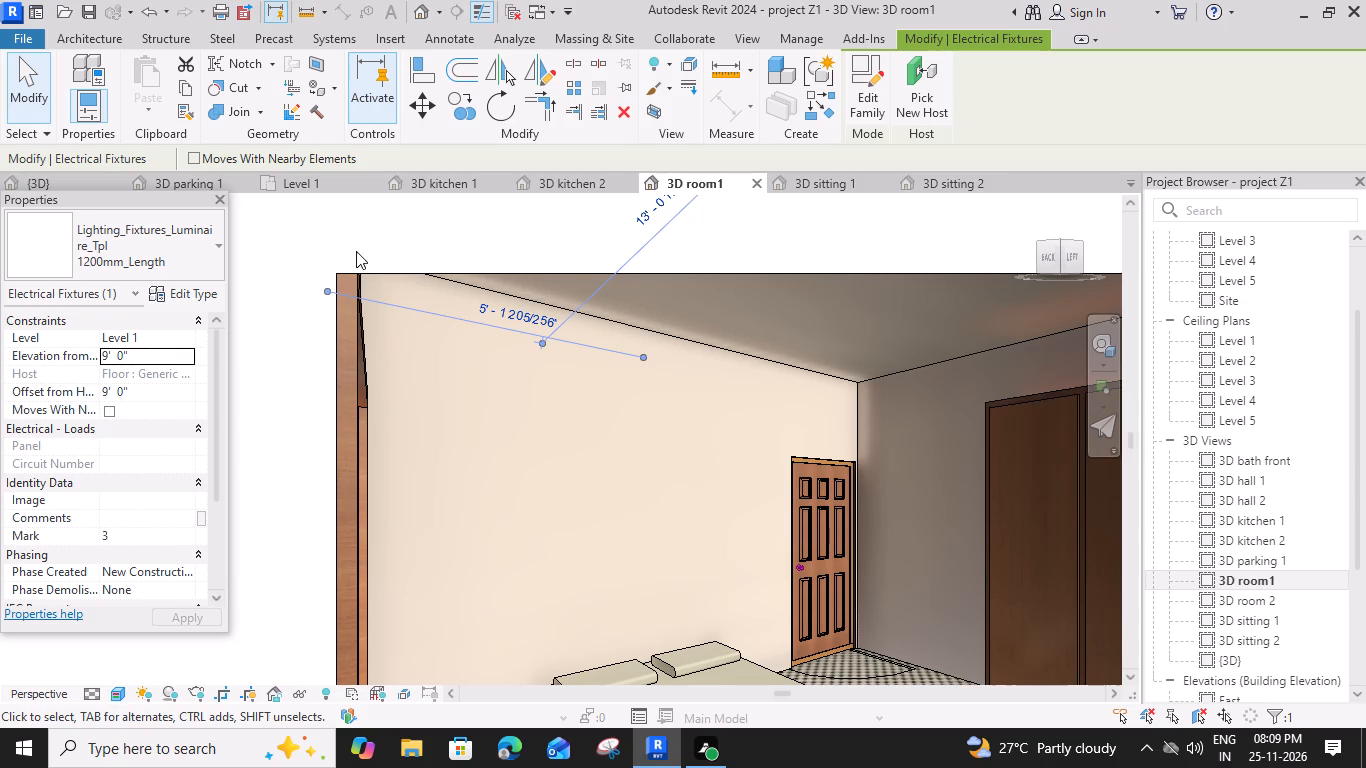
{"action": "left_click", "coordinate": [315, 178]}
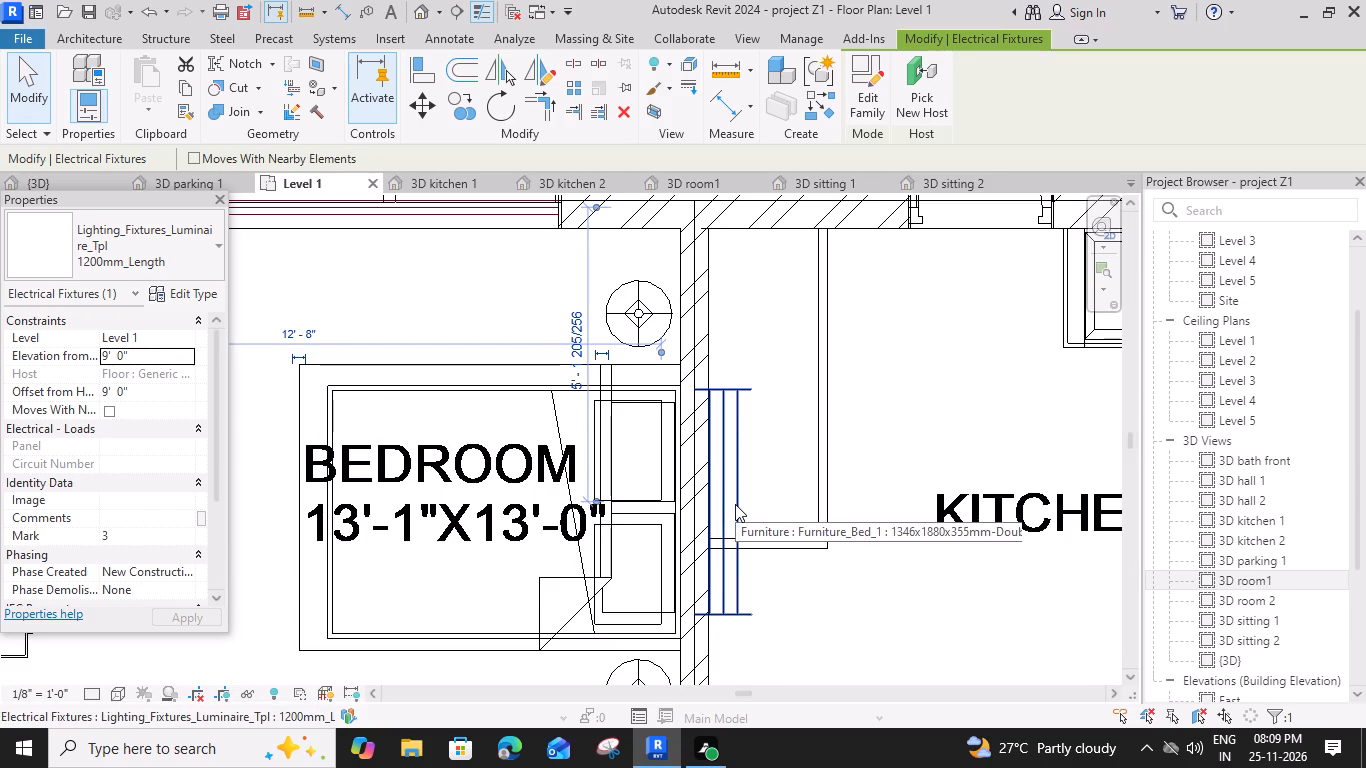
Delete the luminaire on the bedroom side of the bed-head wall.
{"action": "scroll", "coordinate": [732, 503], "scroll_direction": "down", "scroll_amount": 4}
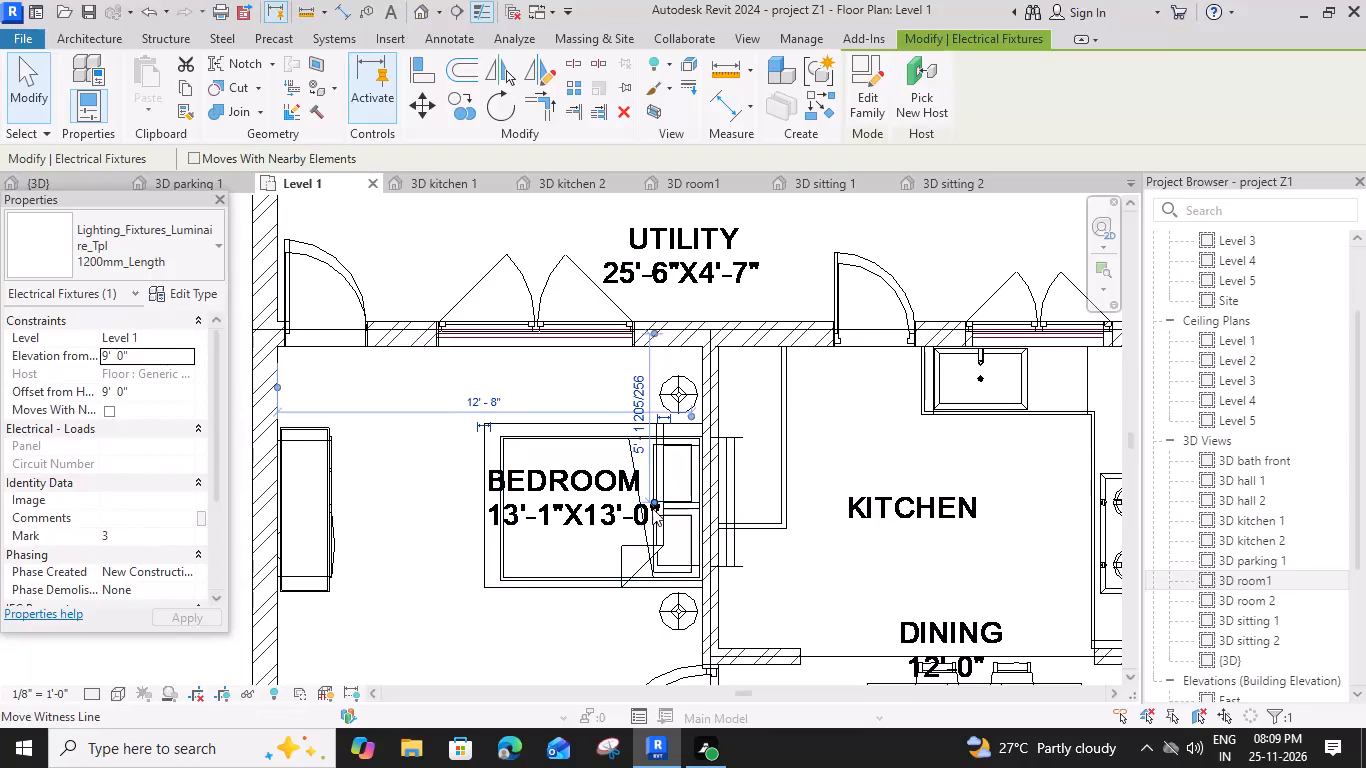
{"action": "key", "text": "Delete"}
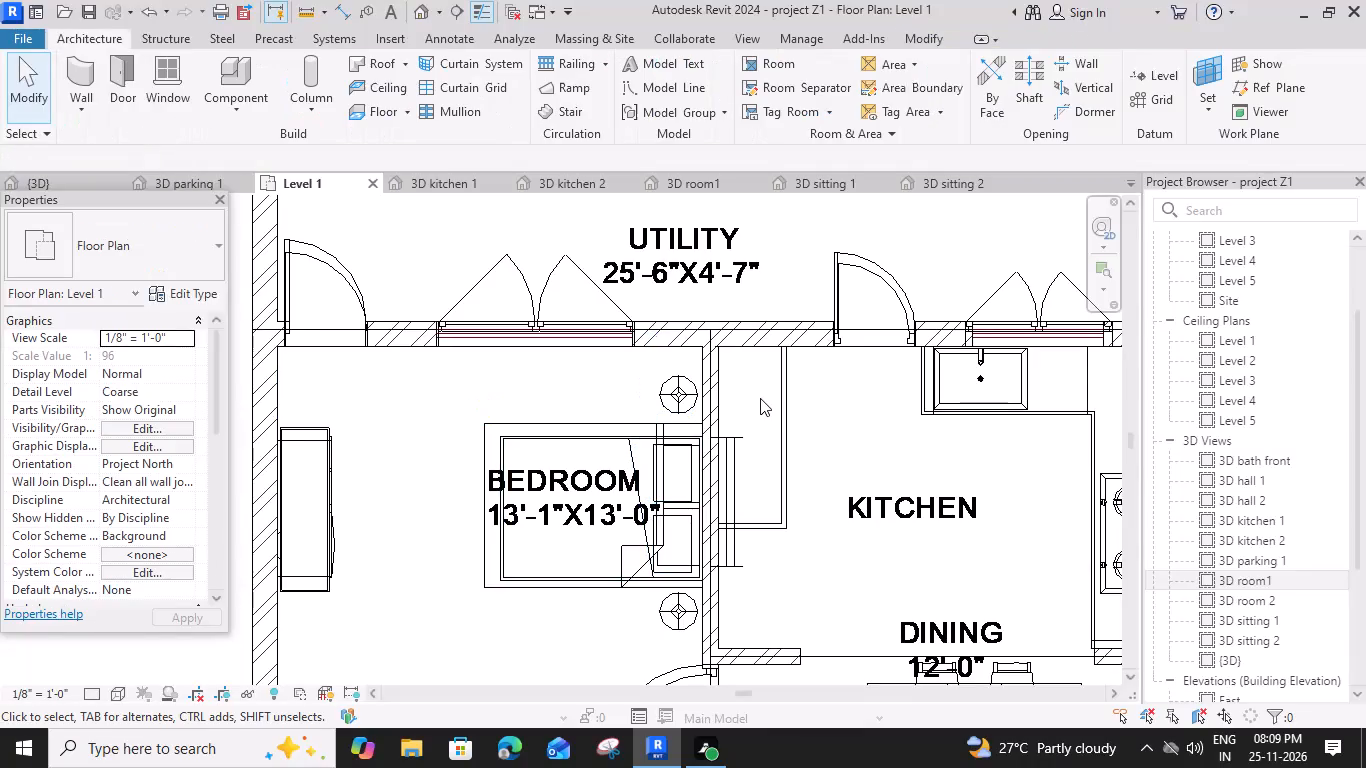
Move the kitchen-side luminaire across the bed-head wall into the bedroom, about 13'-0 1/2" from the opposite wall and 5'-4" from the utility-side wall.
{"action": "left_click", "coordinate": [740, 448]}
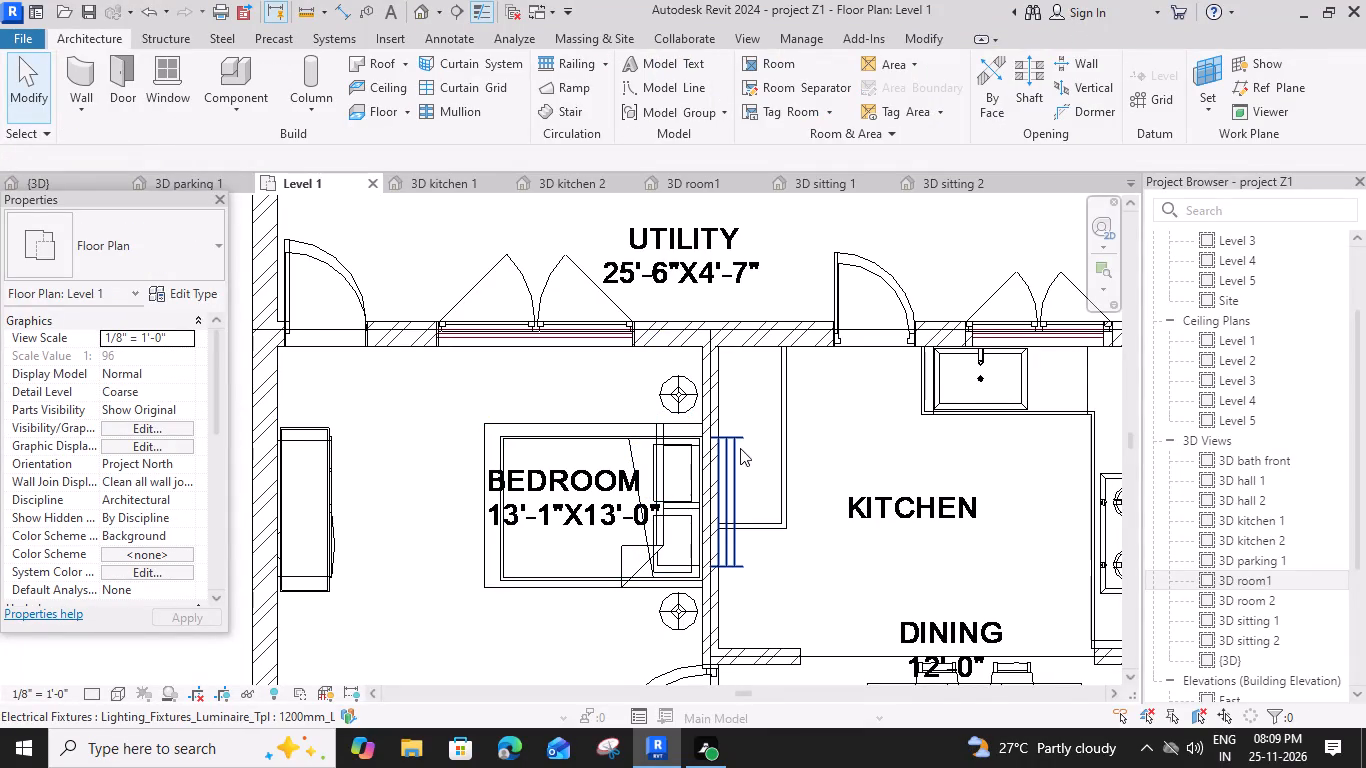
{"action": "left_click_drag", "start_coordinate": [734, 497], "coordinate": [689, 505]}
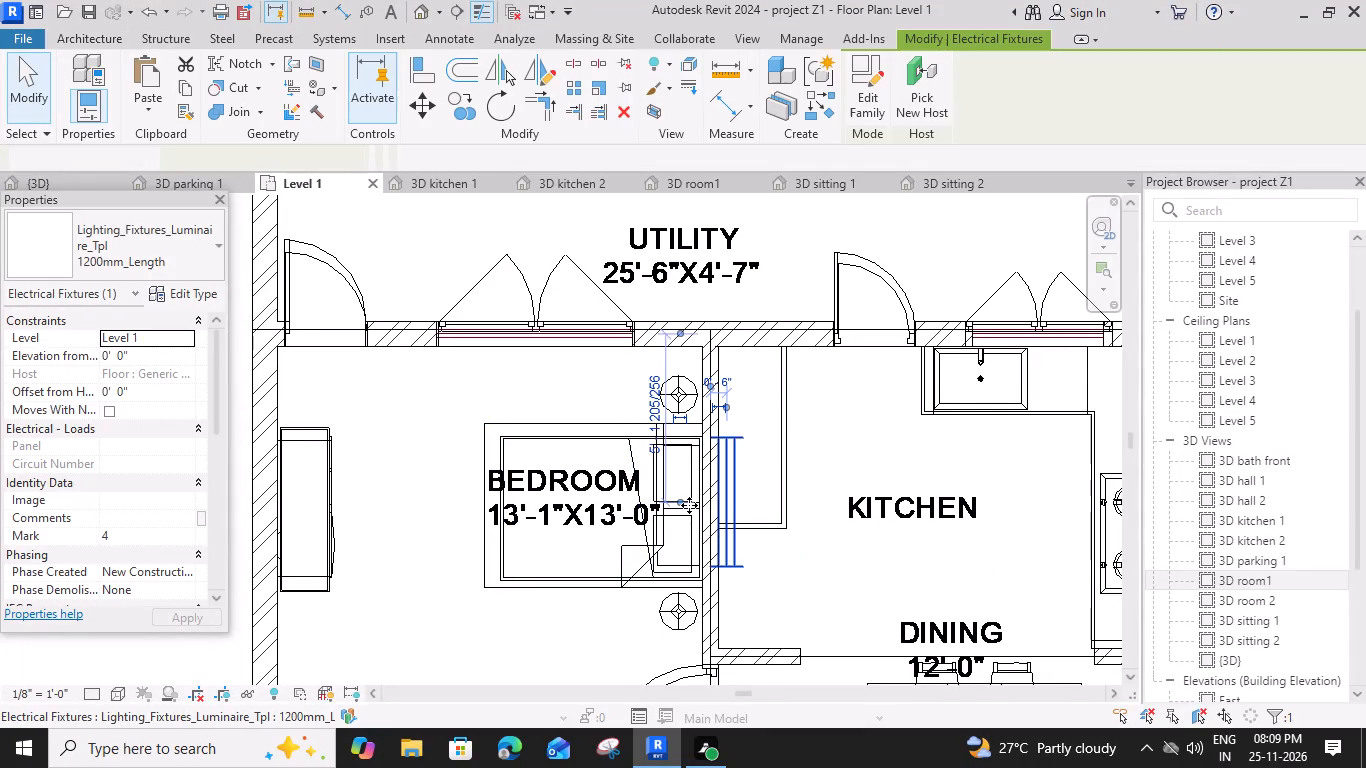
{"action": "left_click_drag", "start_coordinate": [689, 505], "coordinate": [694, 503]}
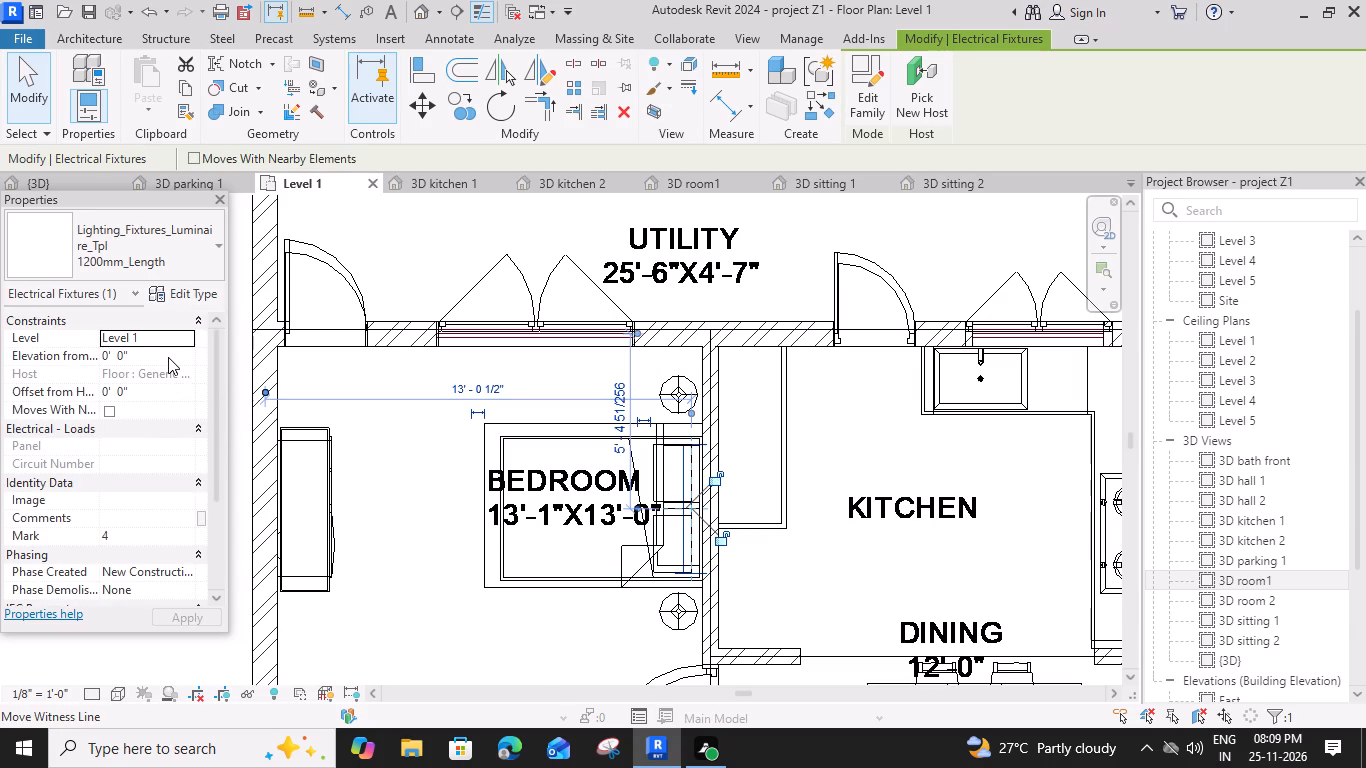
Set the moved luminaire's offset from host to 9'-0".
{"action": "left_click", "coordinate": [91, 356]}
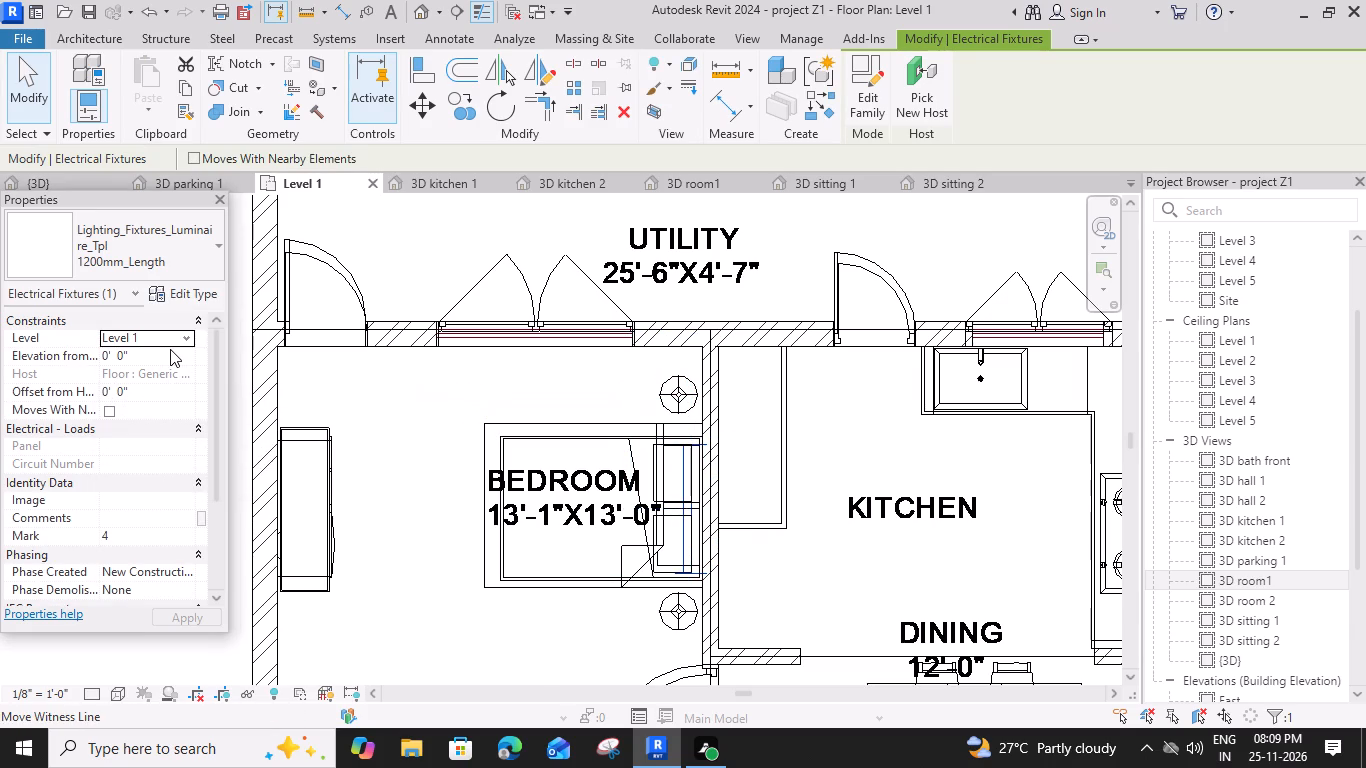
{"action": "left_click", "coordinate": [170, 349]}
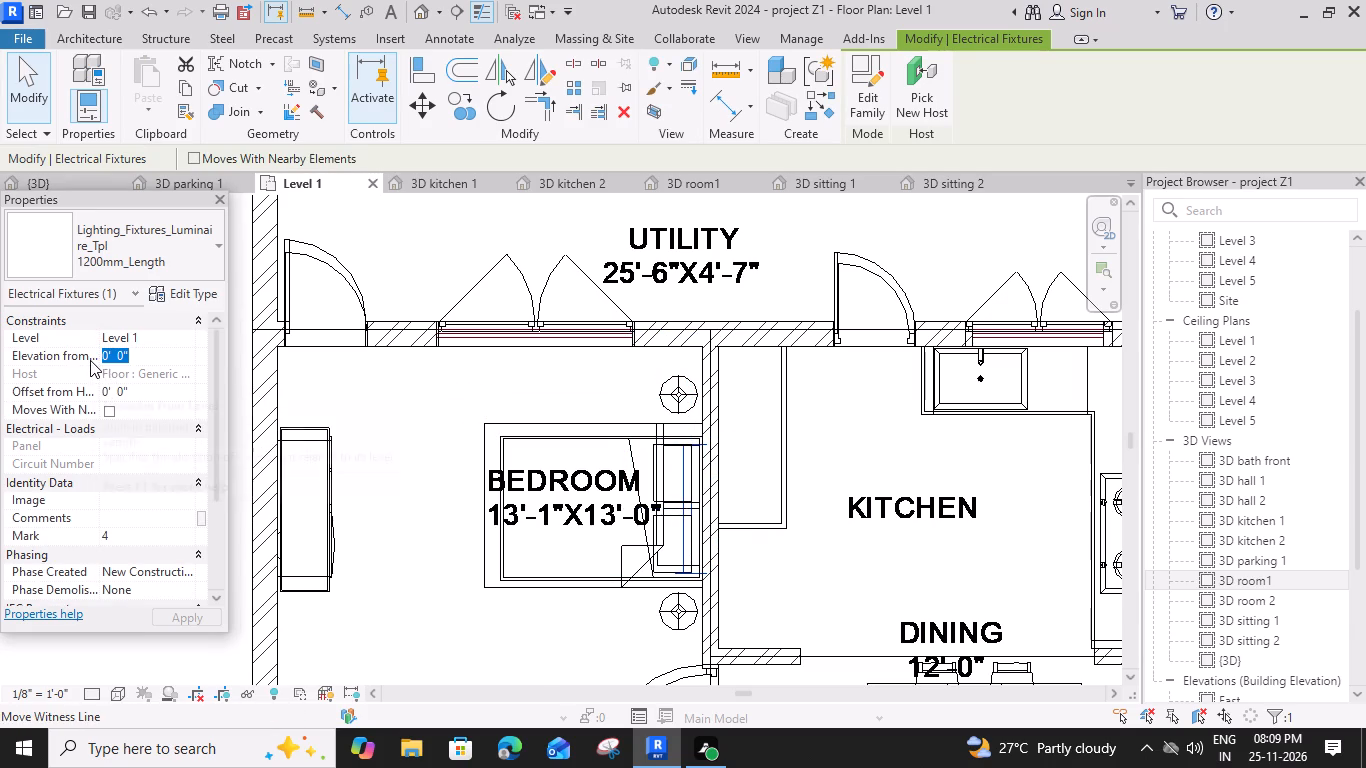
{"action": "left_click", "coordinate": [90, 360]}
{"action": "left_click", "coordinate": [79, 357]}
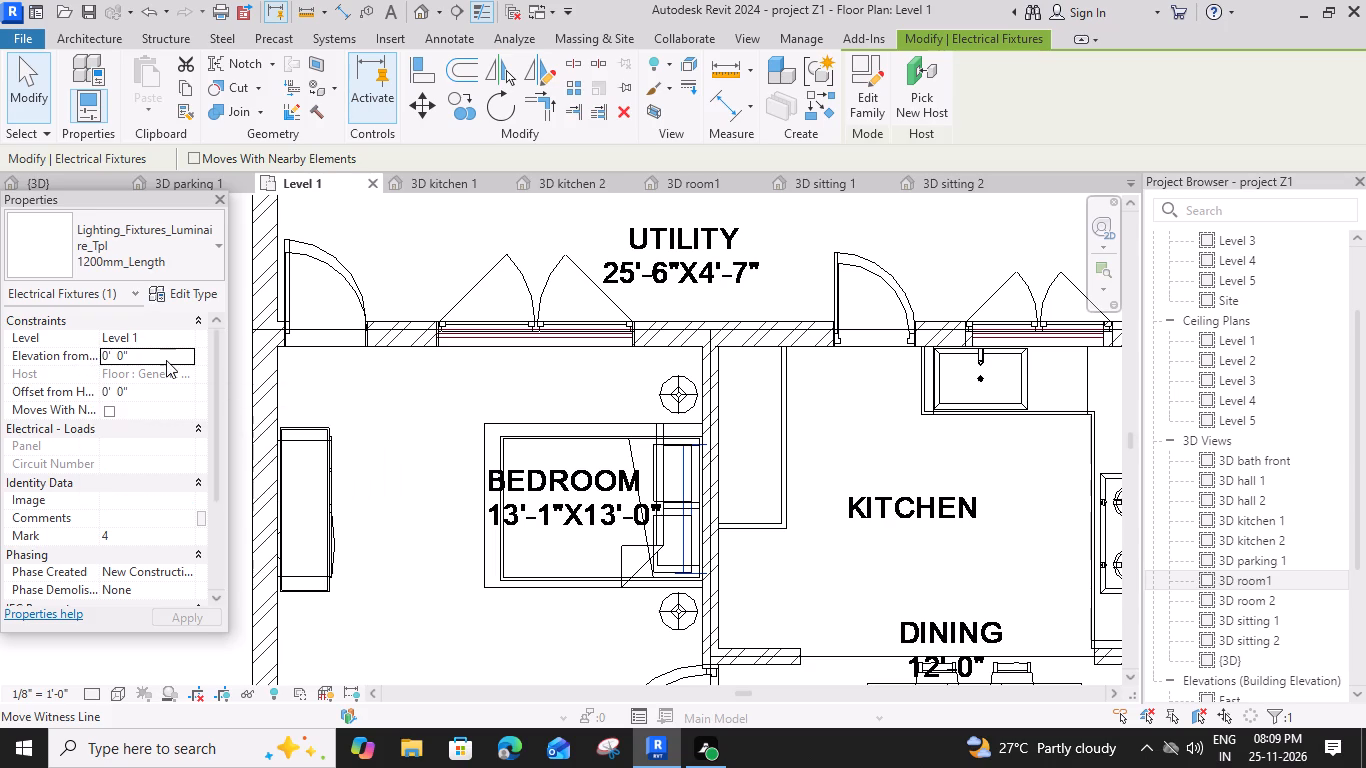
{"action": "left_click", "coordinate": [148, 397]}
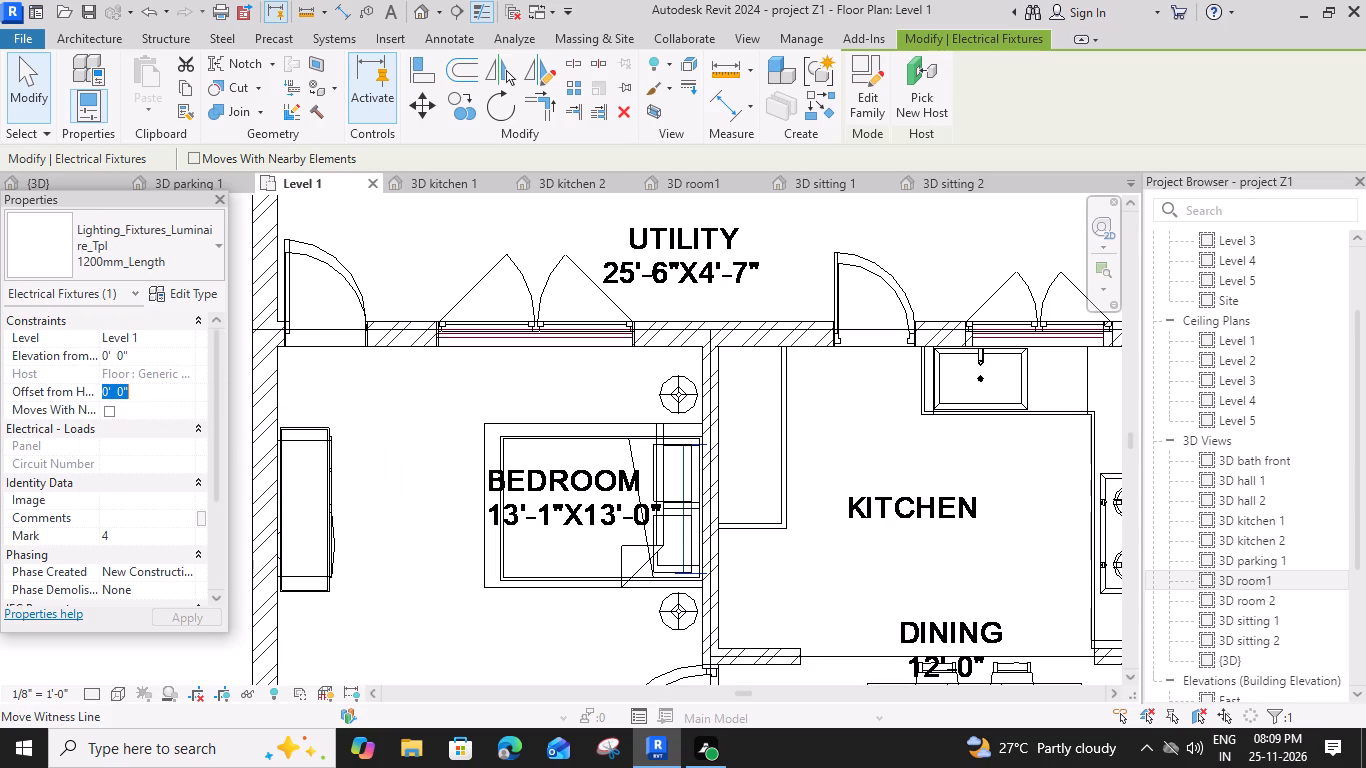
{"action": "type", "text": "9'"}
{"action": "key", "text": "Return"}
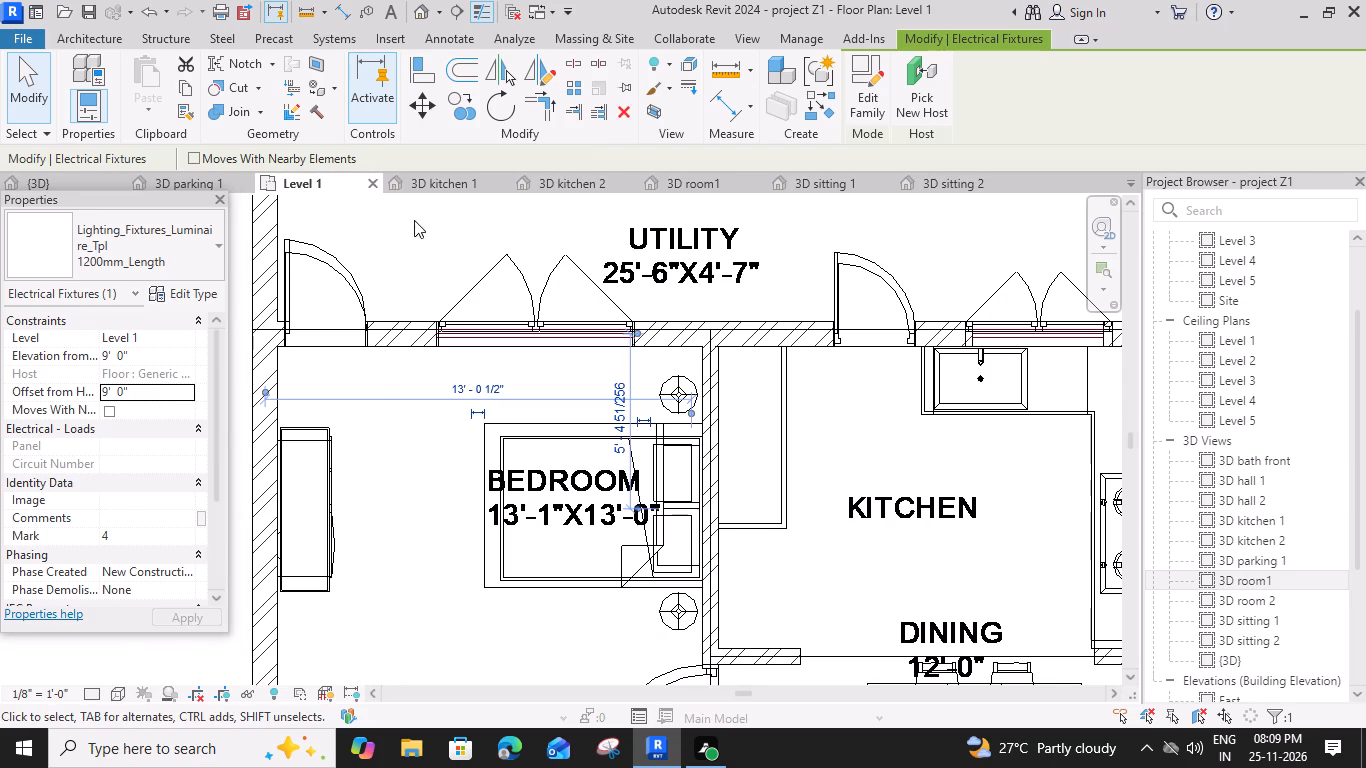
Check the raised bedroom luminaire in the 3D room1 view and return to the Level 1 floor plan.
{"action": "left_click", "coordinate": [692, 175]}
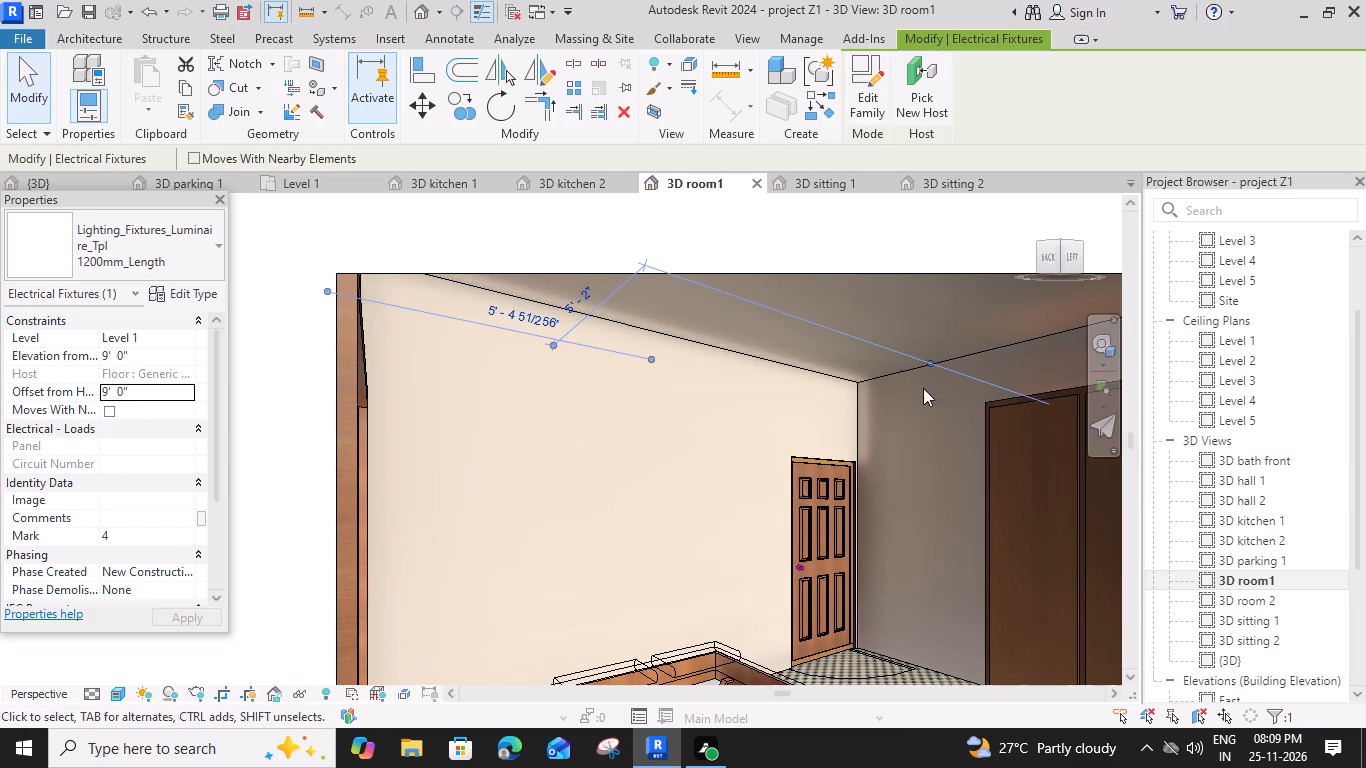
{"action": "left_click", "coordinate": [430, 245]}
{"action": "scroll", "coordinate": [567, 342], "scroll_direction": "down", "scroll_amount": 3}
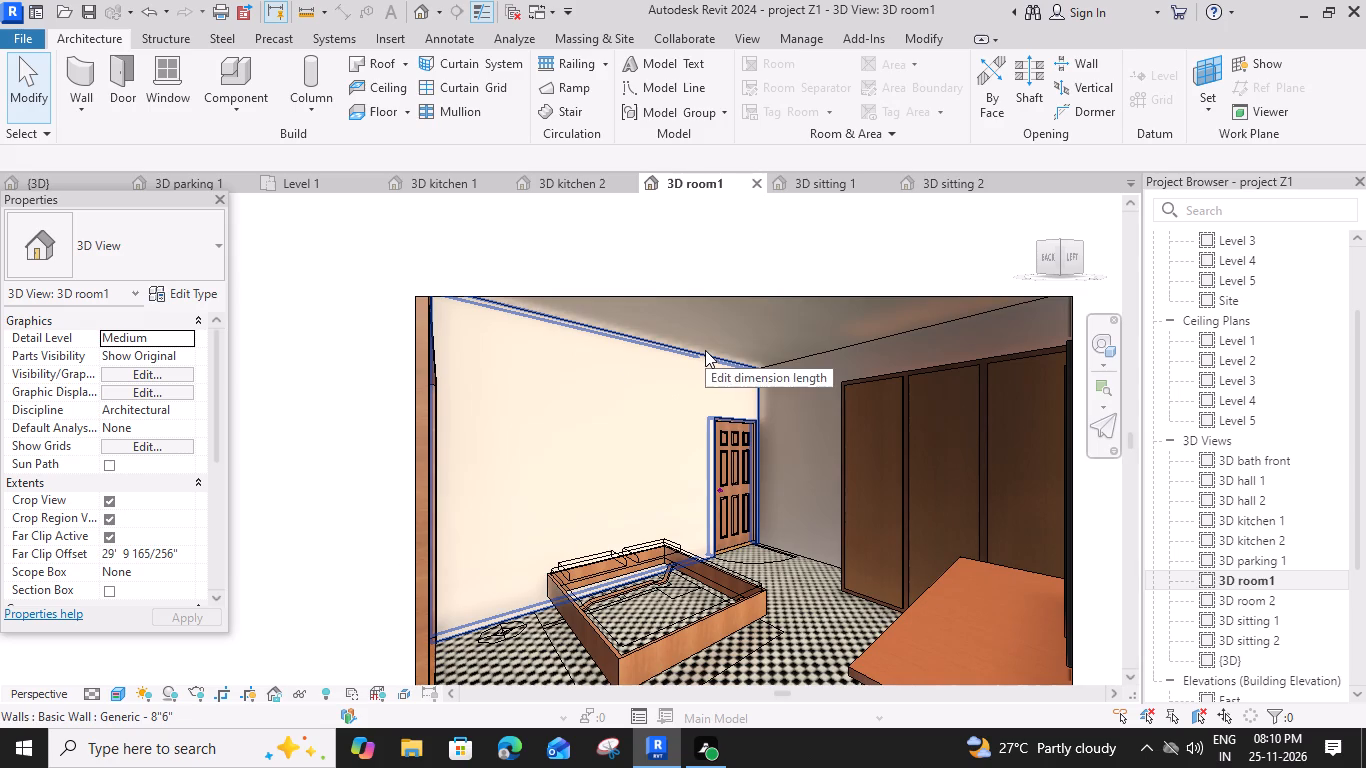
{"action": "left_click", "coordinate": [447, 191]}
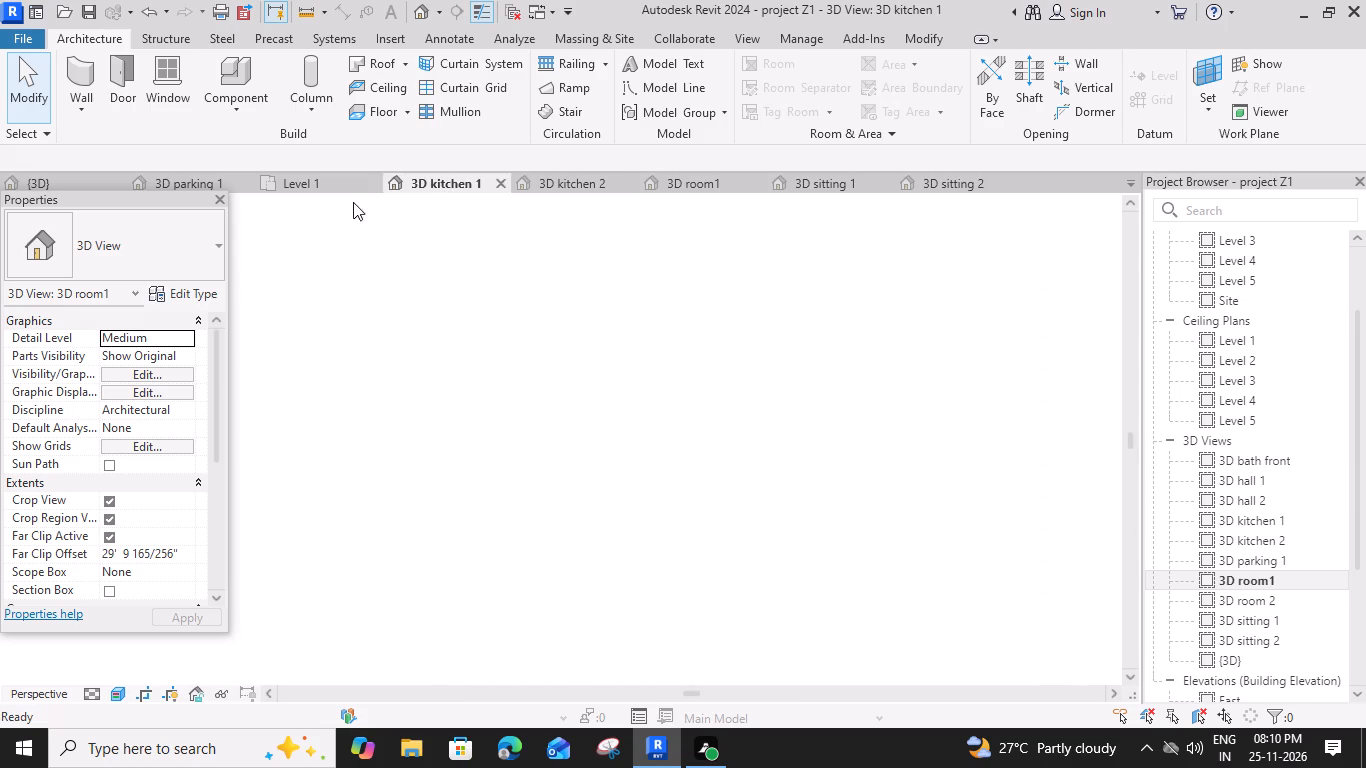
{"action": "left_click", "coordinate": [340, 185]}
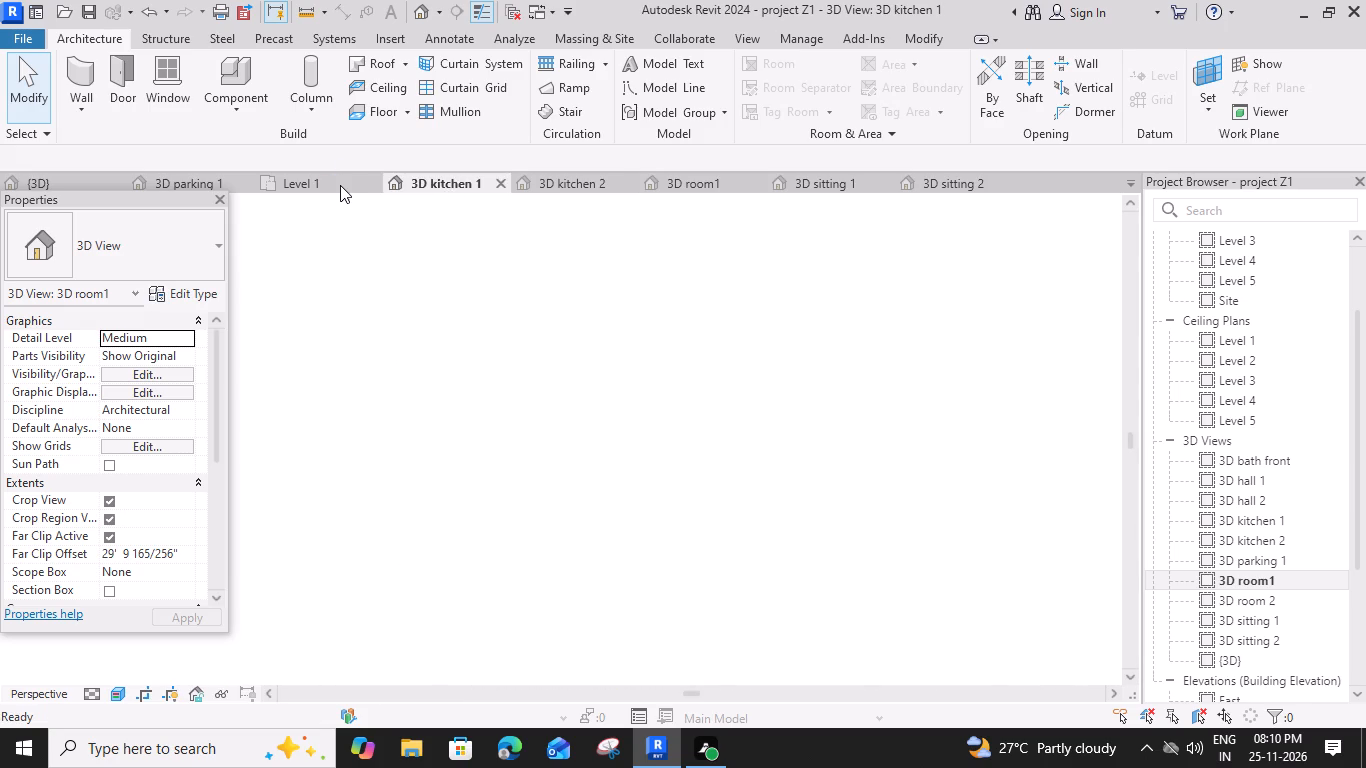
{"action": "left_click", "coordinate": [338, 181]}
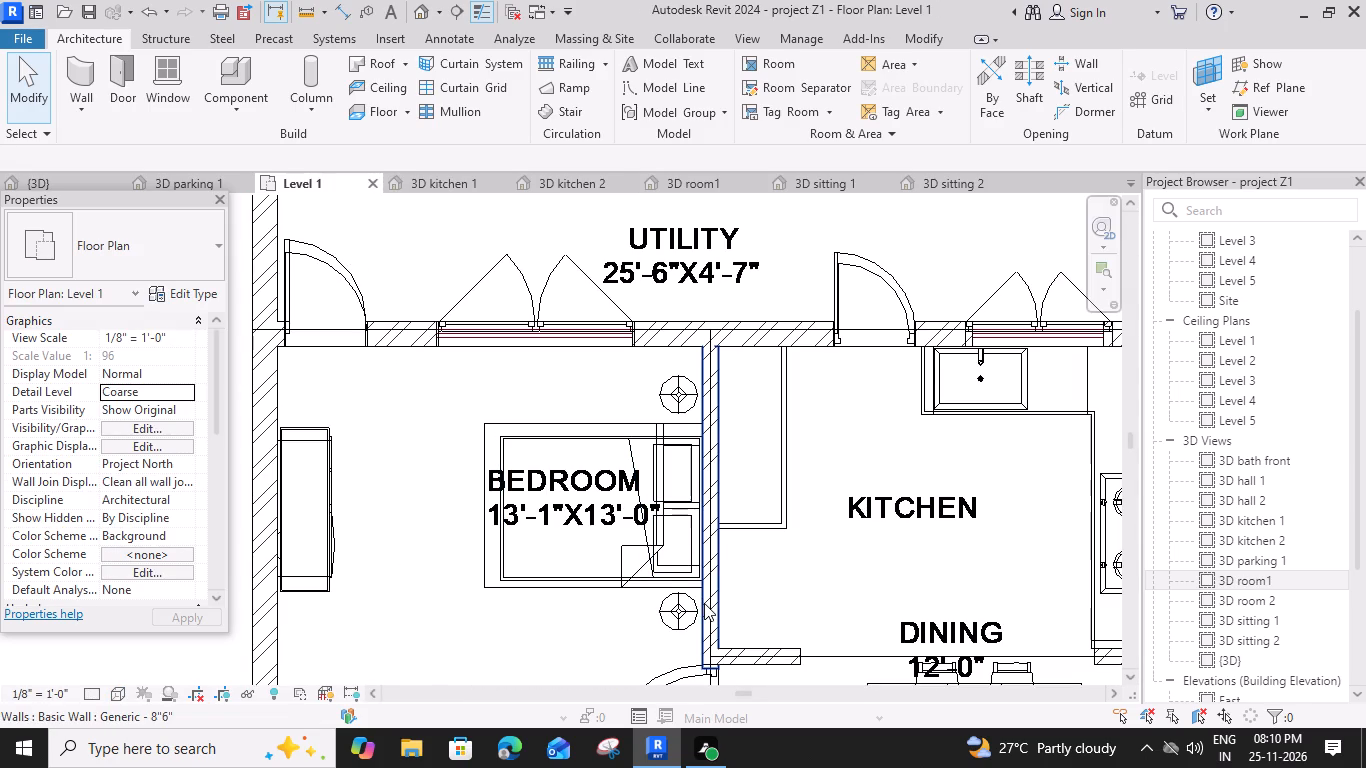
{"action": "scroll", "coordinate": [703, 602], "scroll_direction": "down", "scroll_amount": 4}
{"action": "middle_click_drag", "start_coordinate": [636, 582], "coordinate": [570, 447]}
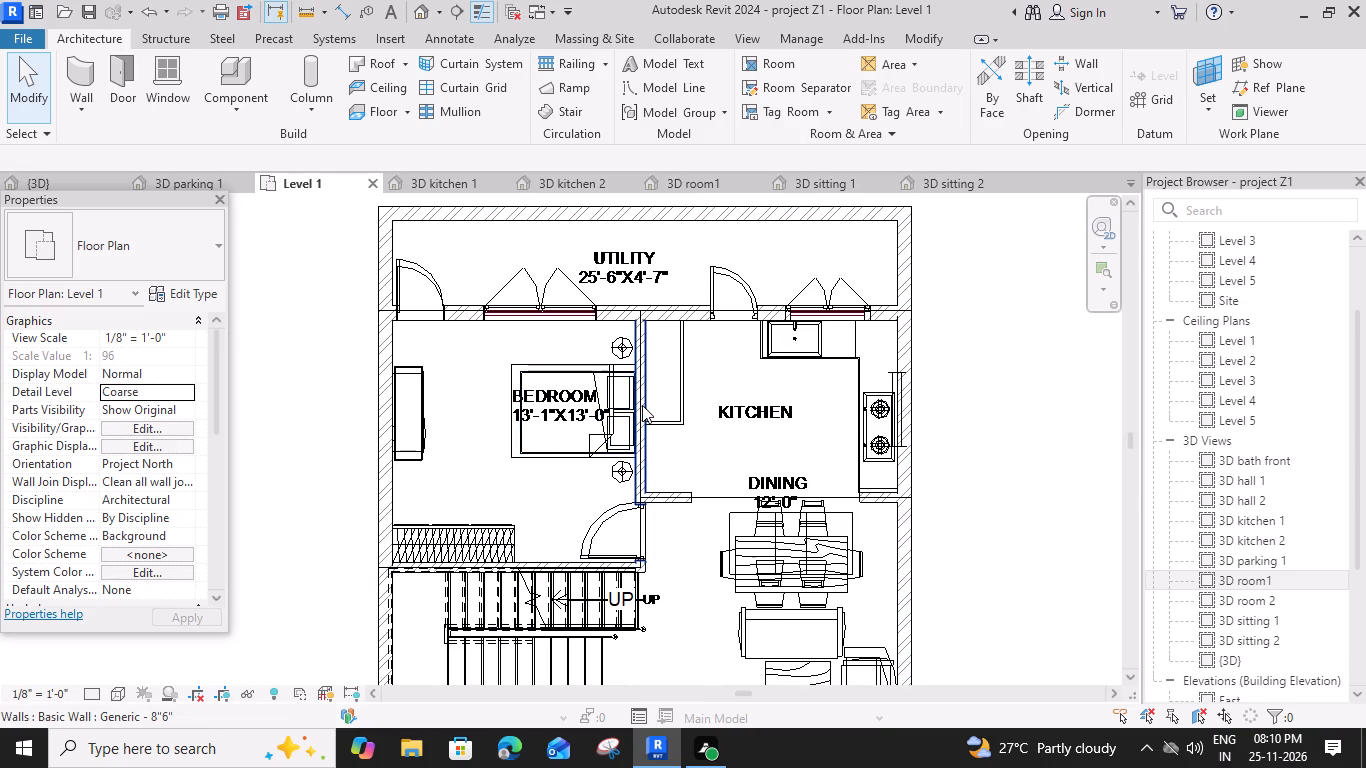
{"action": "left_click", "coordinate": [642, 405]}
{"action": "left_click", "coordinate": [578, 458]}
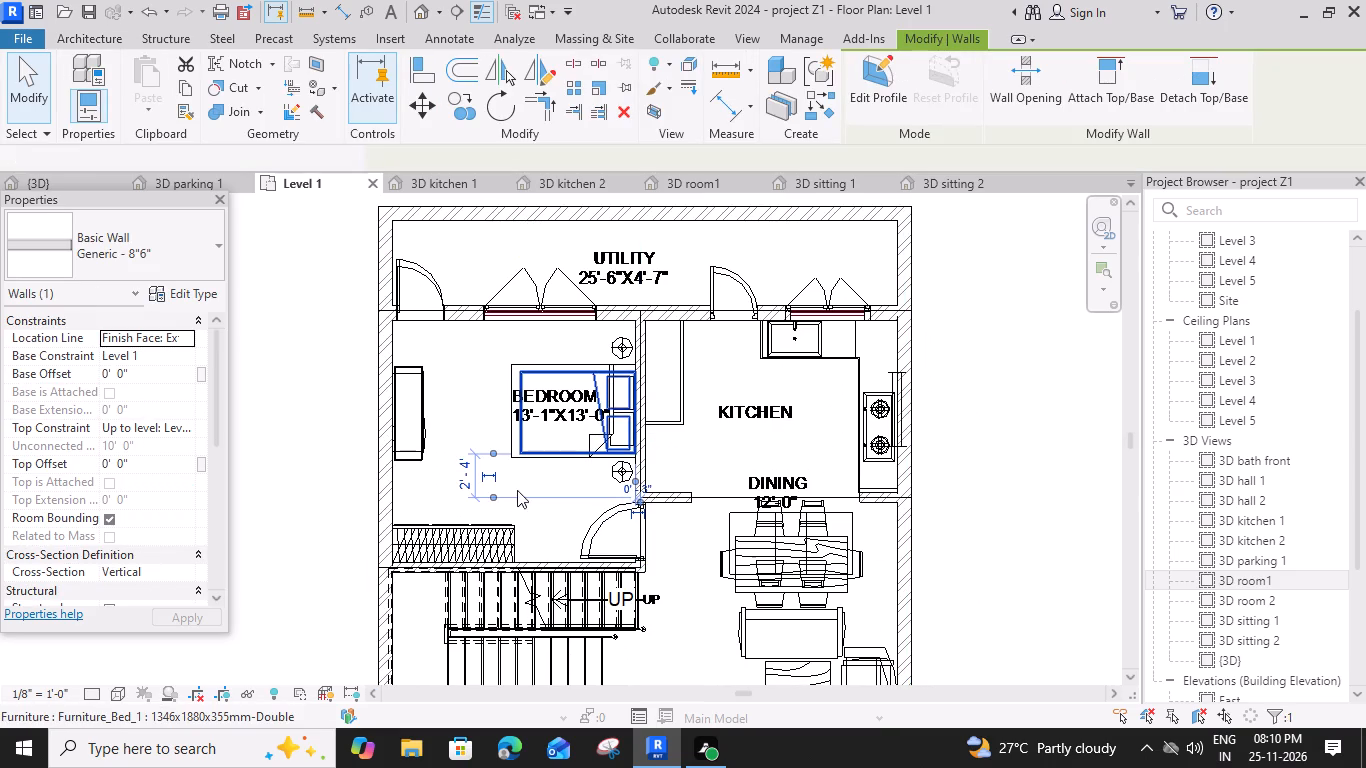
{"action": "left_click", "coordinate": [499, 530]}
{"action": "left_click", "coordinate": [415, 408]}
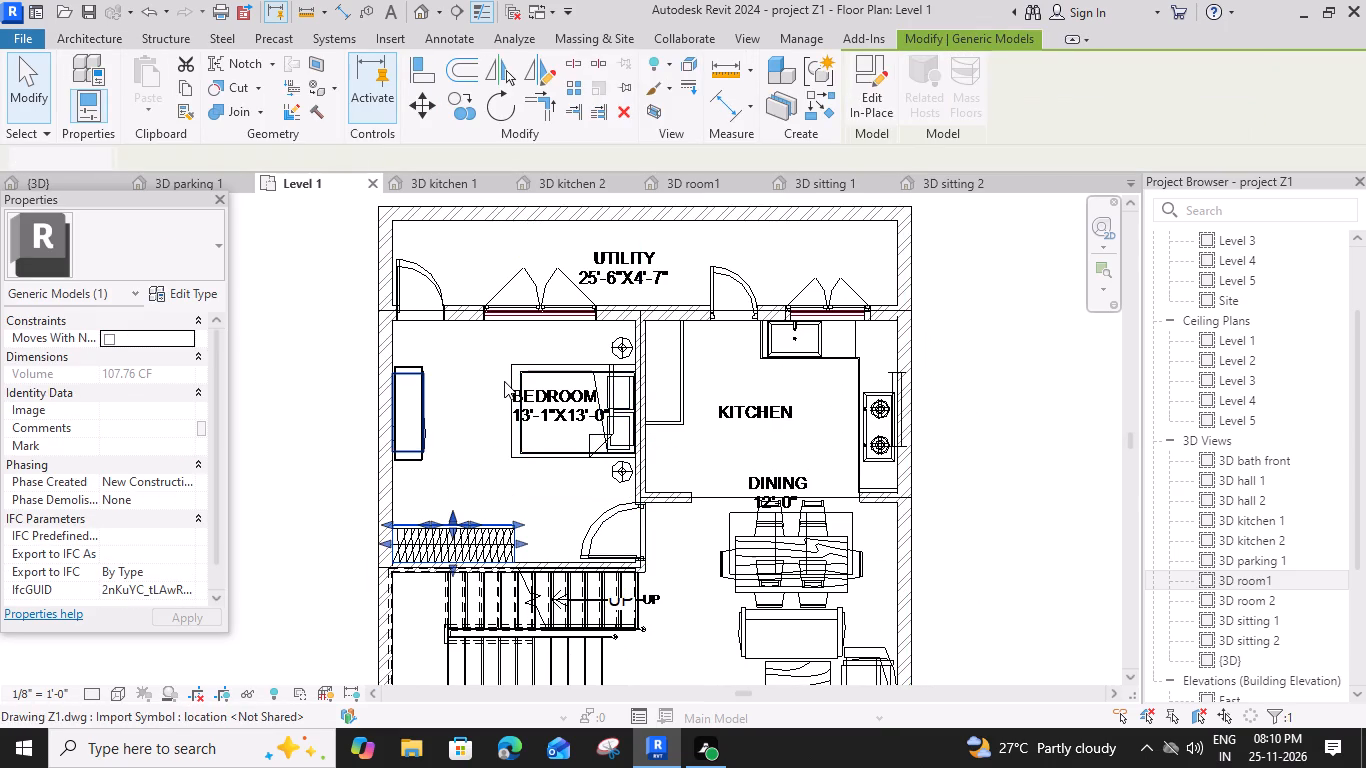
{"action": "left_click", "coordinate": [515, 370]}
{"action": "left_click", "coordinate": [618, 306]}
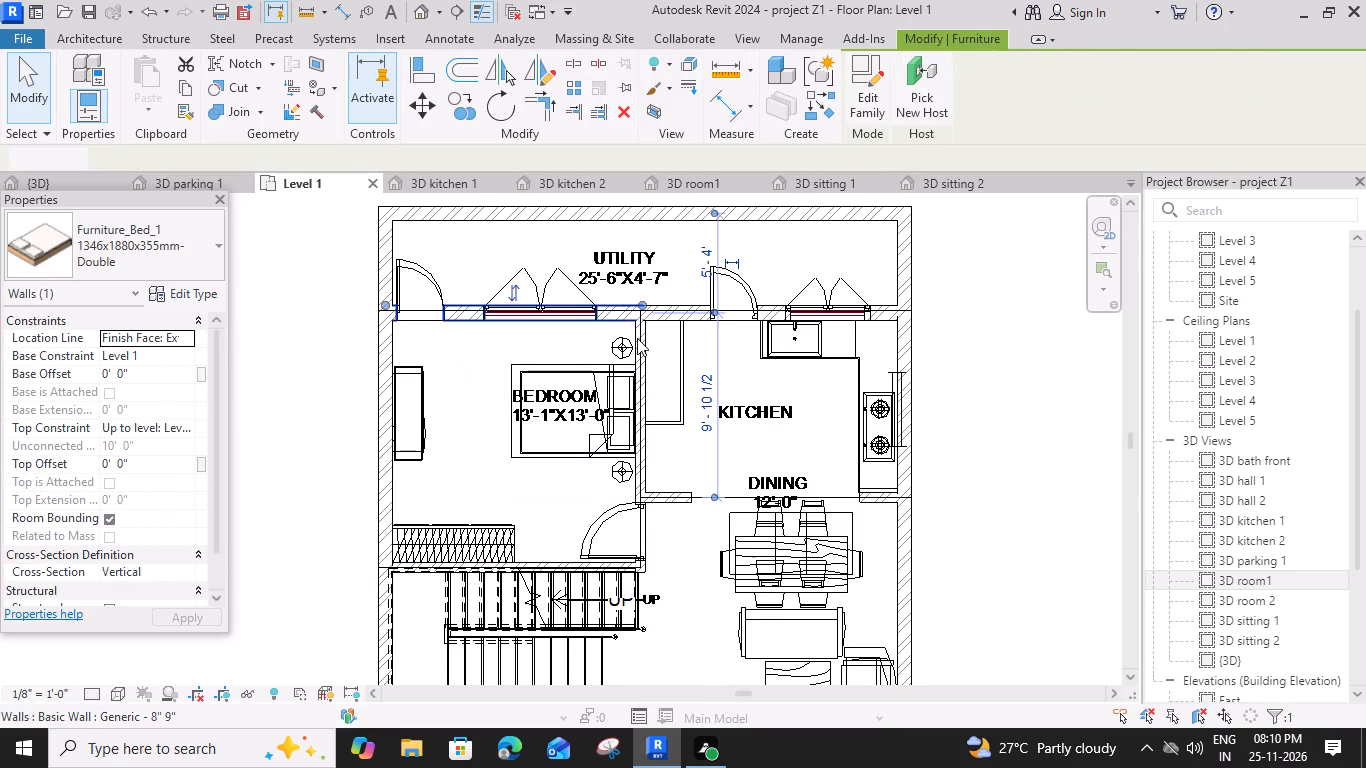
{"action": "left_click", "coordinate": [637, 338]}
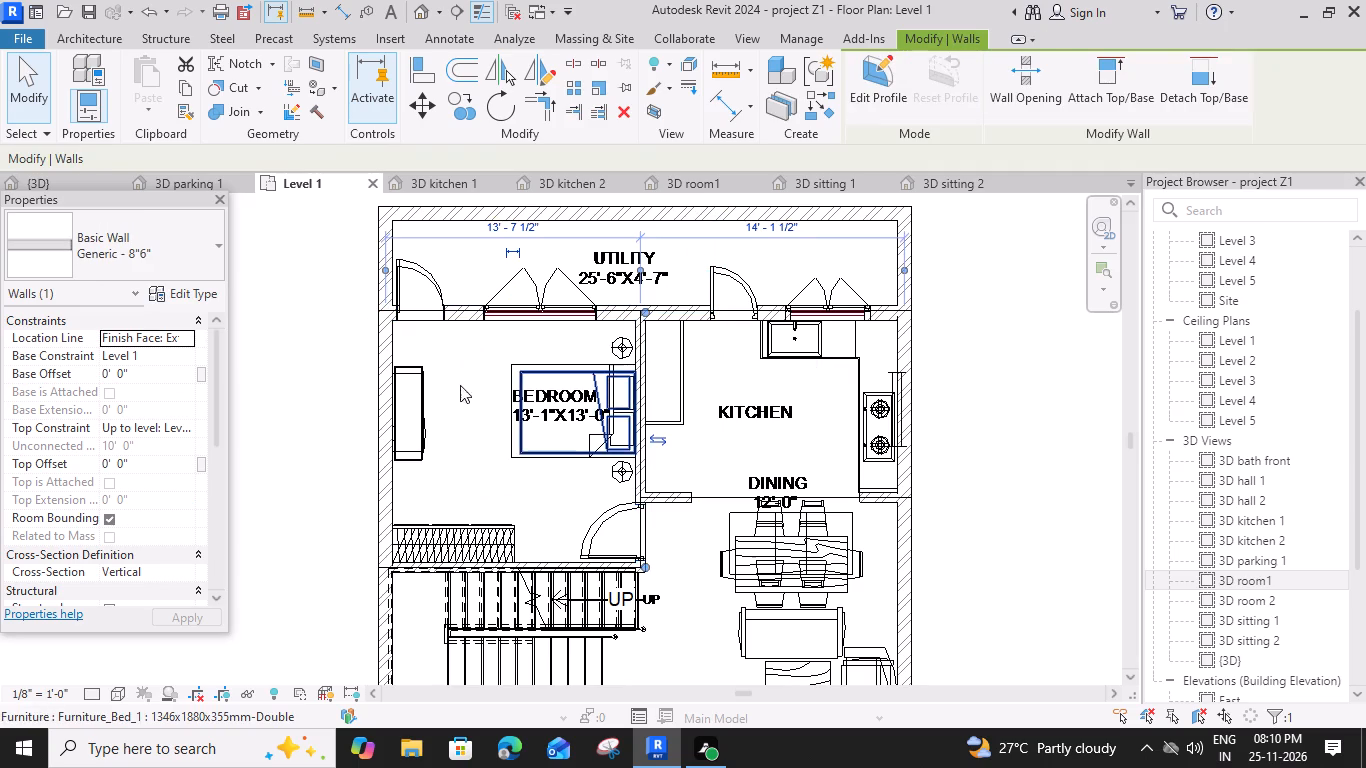
Examine the exterior of the whole house from all sides in the default {3D} view.
{"action": "left_click", "coordinate": [78, 184]}
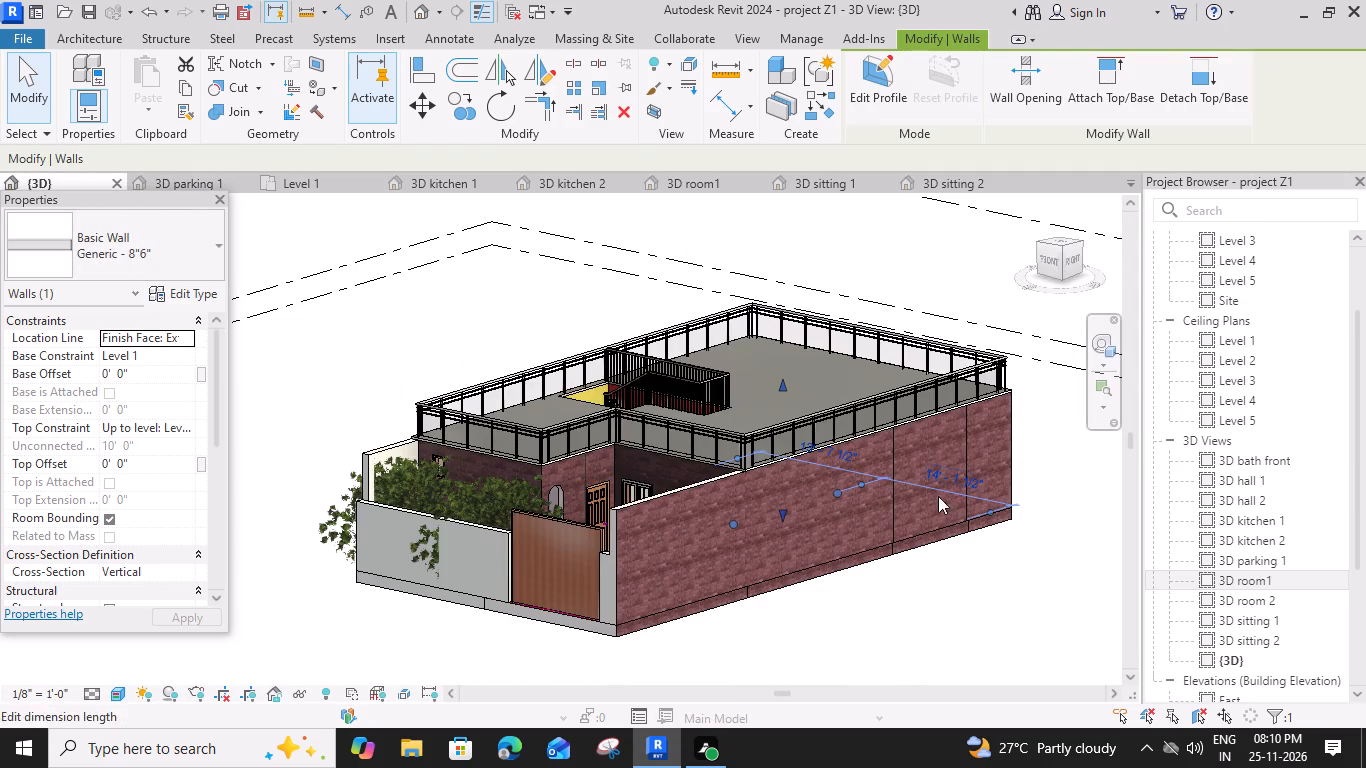
{"action": "scroll", "coordinate": [911, 568], "scroll_direction": "down", "scroll_amount": 2}
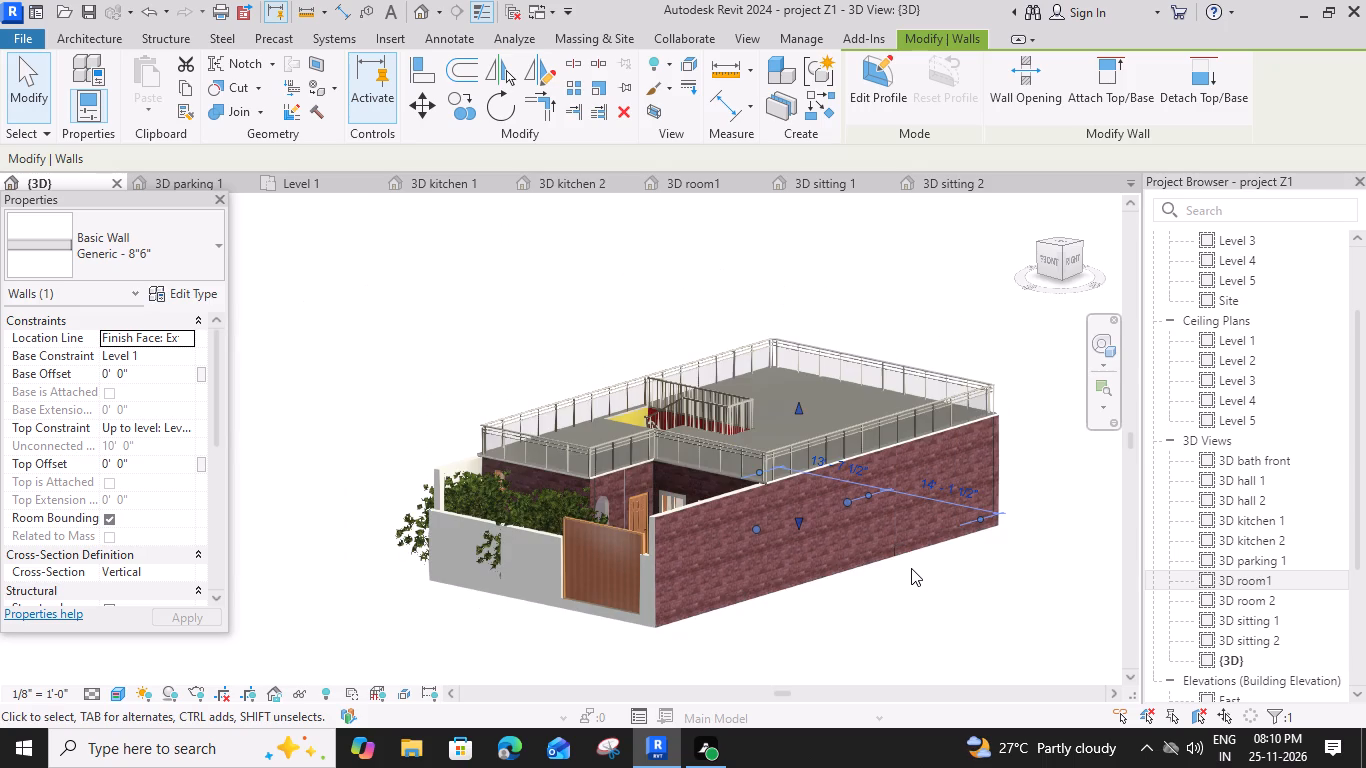
{"action": "key", "text": "Escape"}
{"action": "key", "text": "Escape"}
{"action": "key", "text": "Escape"}
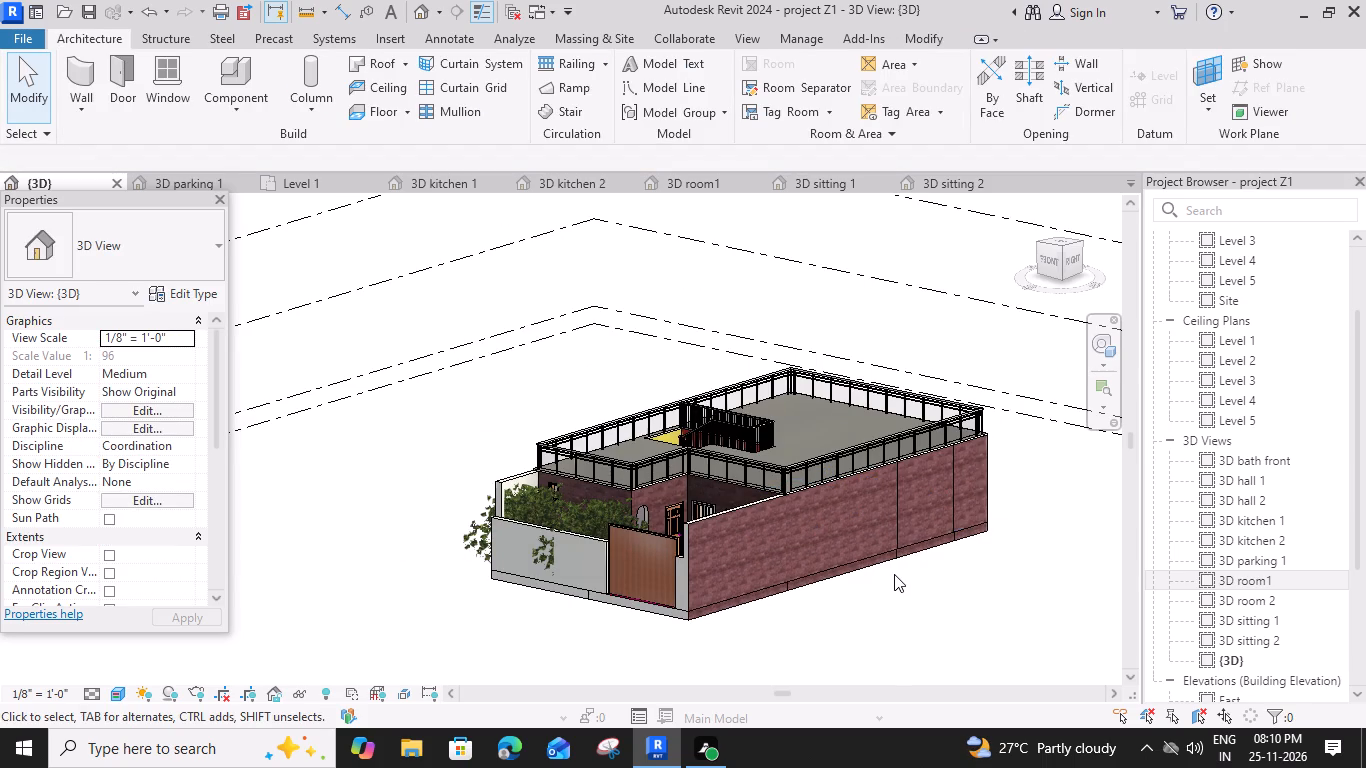
{"action": "middle_click_drag", "start_coordinate": [894, 574], "coordinate": [309, 658], "text": "shift"}
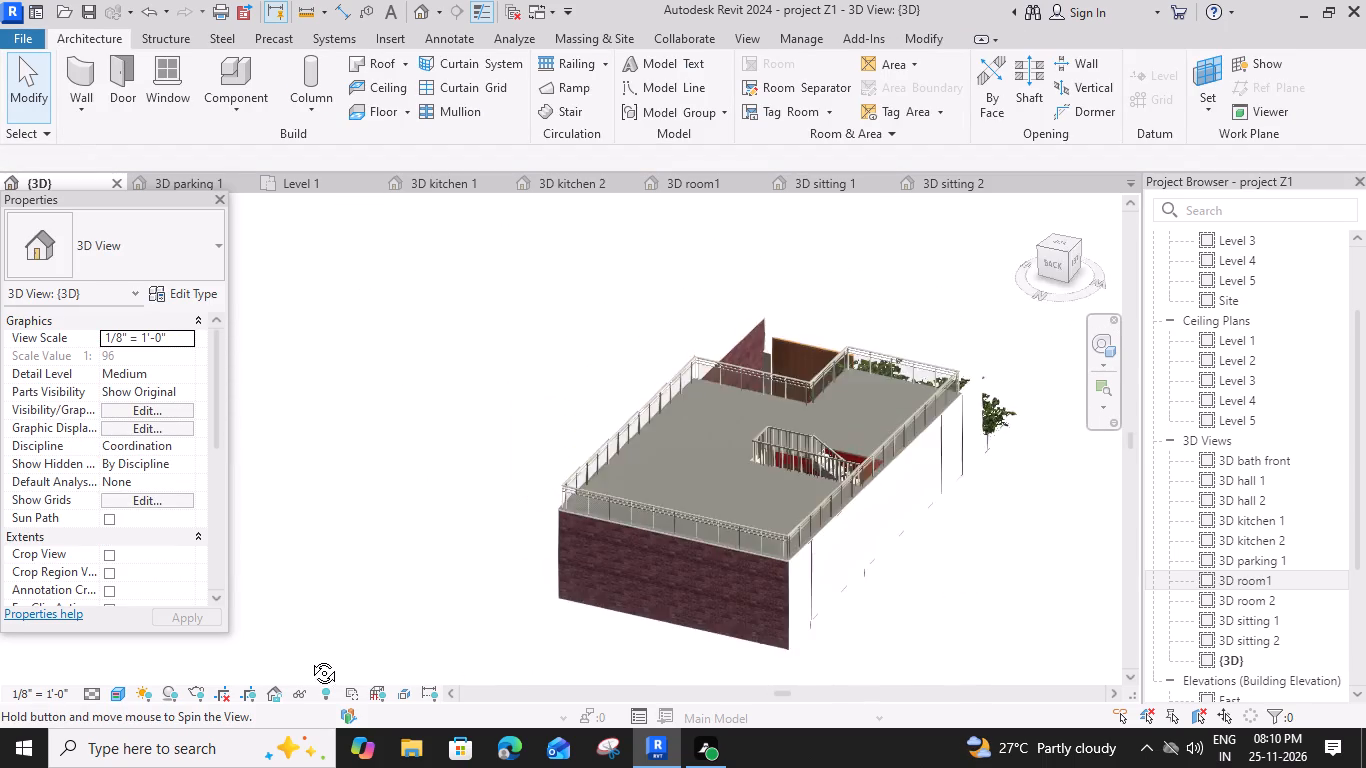
{"action": "middle_click_drag", "start_coordinate": [309, 658], "coordinate": [255, 659], "text": "shift"}
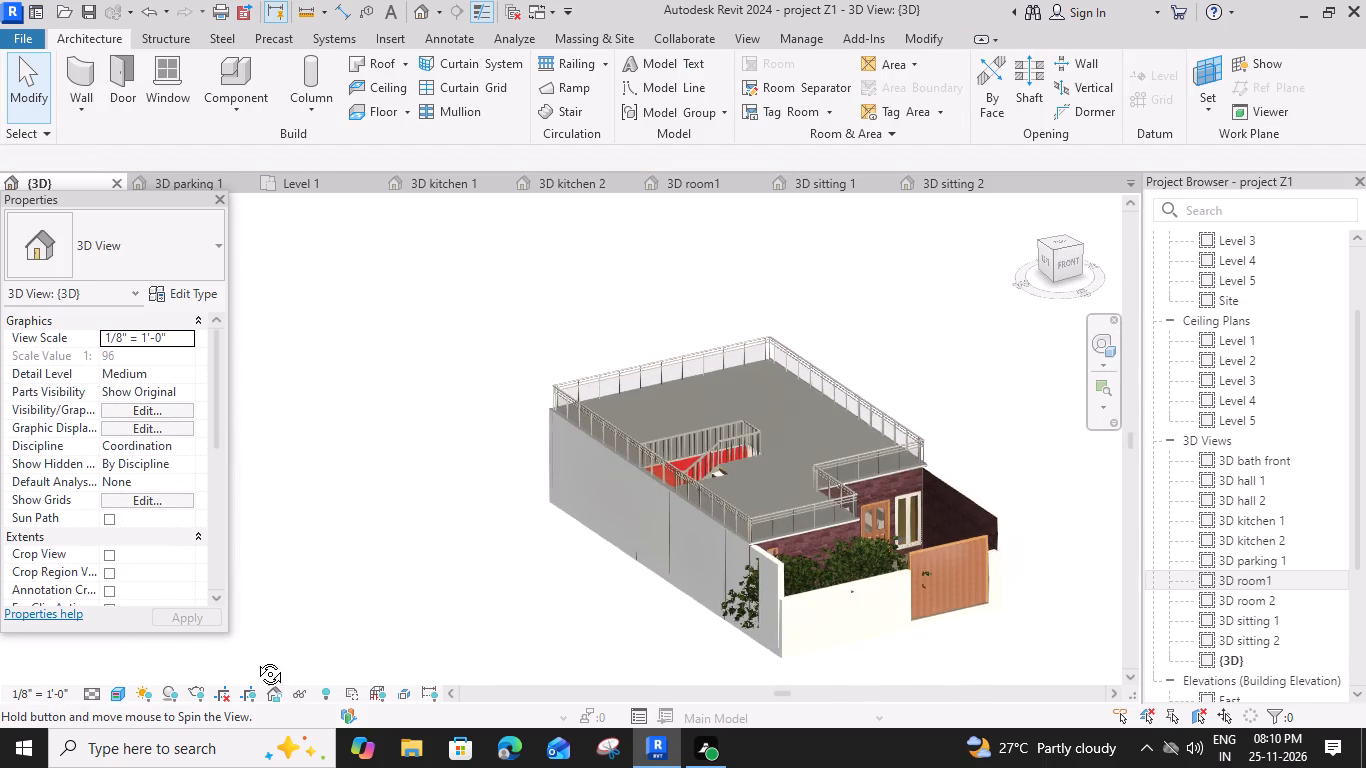
{"action": "middle_click_drag", "start_coordinate": [255, 659], "coordinate": [907, 641], "text": "shift"}
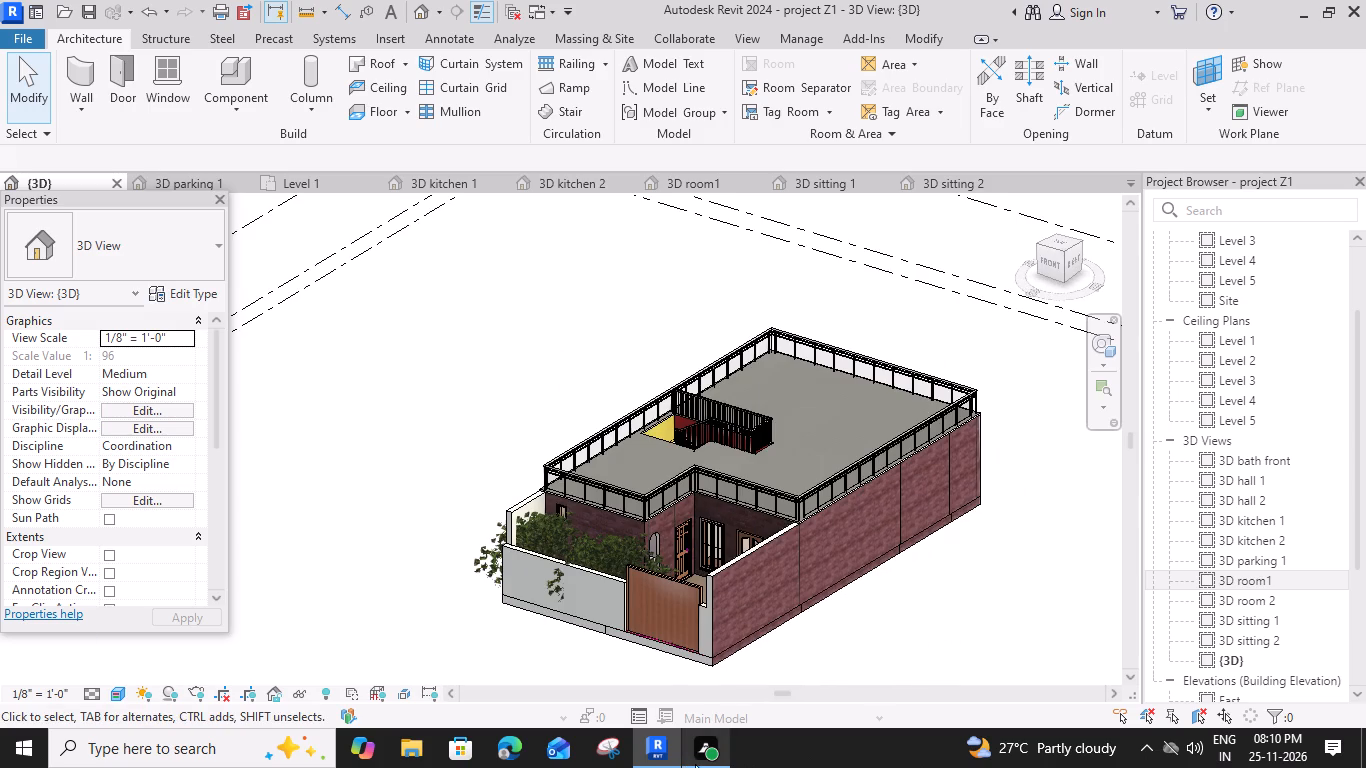
{"action": "middle_click_drag", "start_coordinate": [800, 582], "coordinate": [794, 573], "text": "shift"}
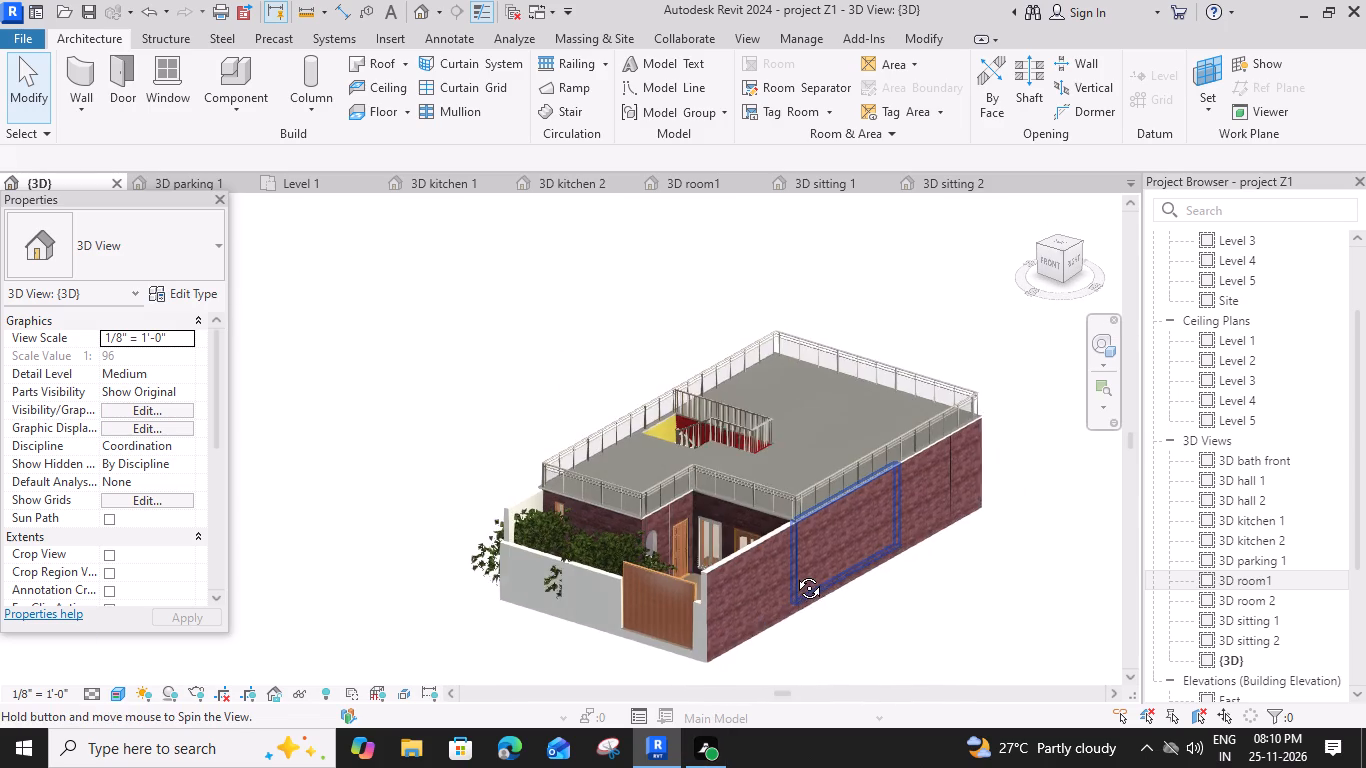
{"action": "middle_click_drag", "start_coordinate": [794, 573], "coordinate": [796, 637], "text": "shift"}
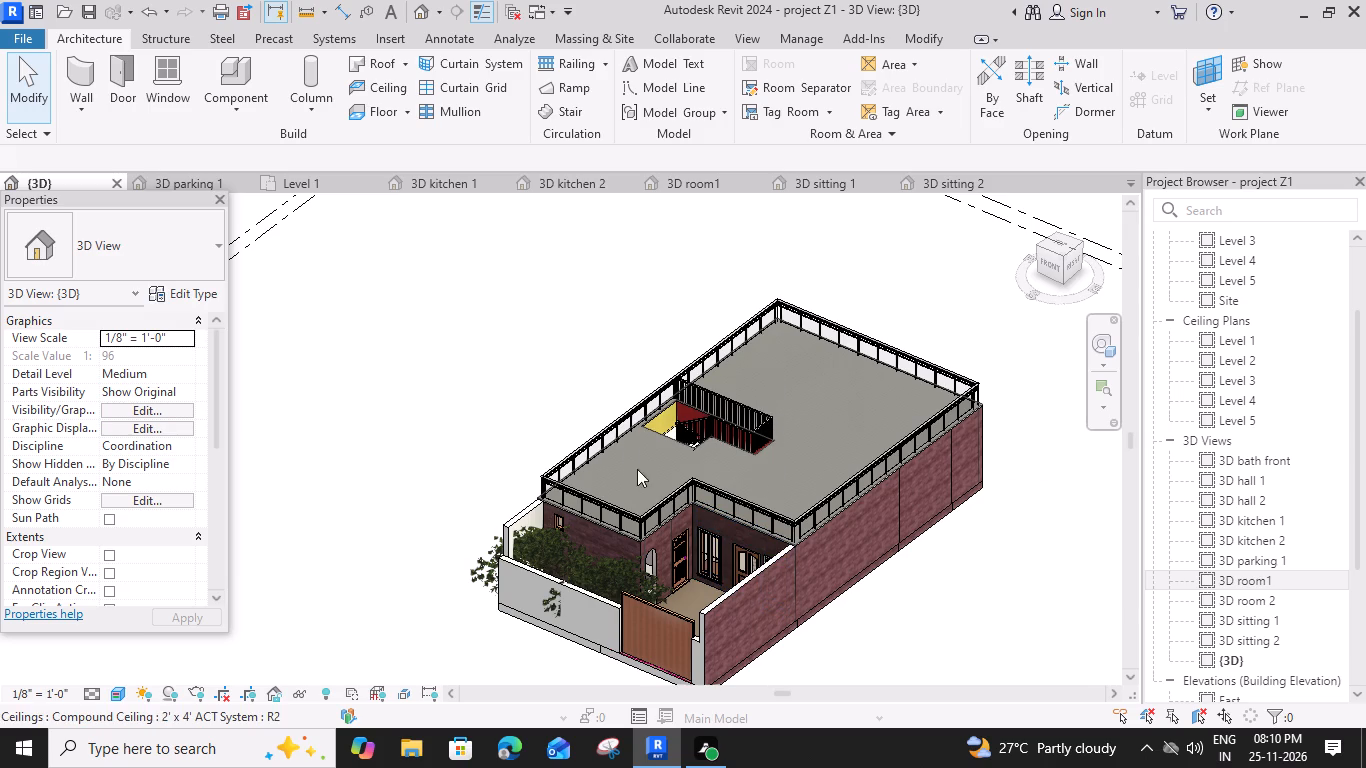
Save the project.
{"action": "key", "text": "ctrl+s"}
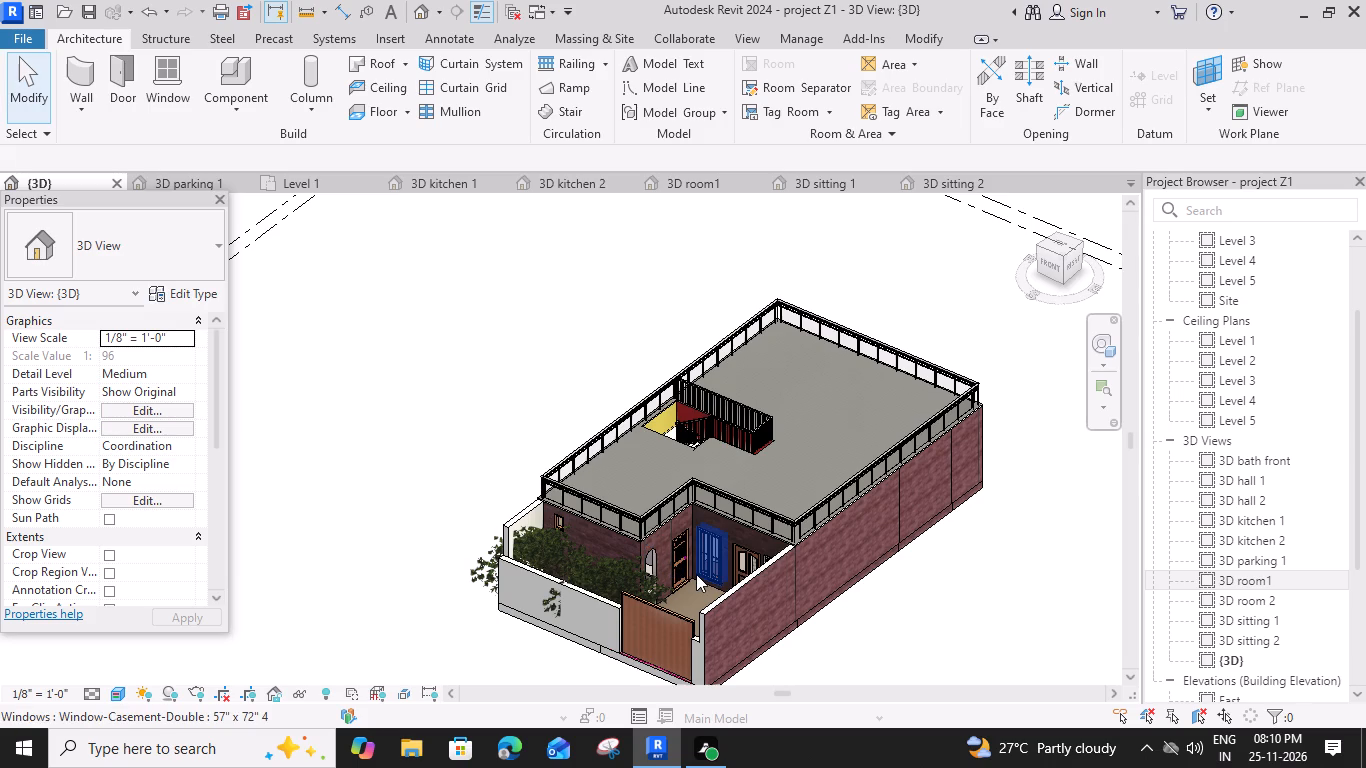
Export the current {3D} view to PDF as project Z1 in the Documents folder, fitted to the page in high-quality colour.
{"action": "middle_click_drag", "start_coordinate": [696, 574], "coordinate": [695, 549]}
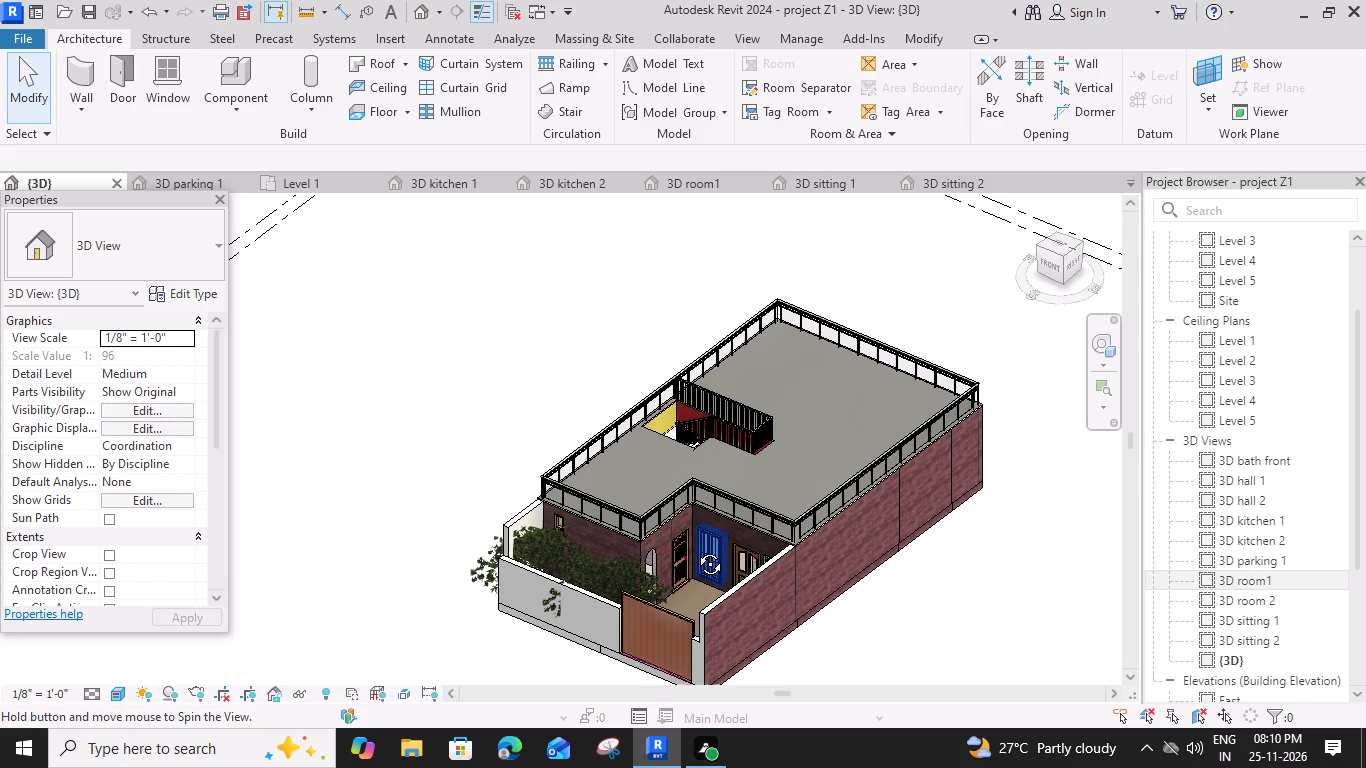
{"action": "middle_click_drag", "start_coordinate": [695, 549], "coordinate": [694, 532]}
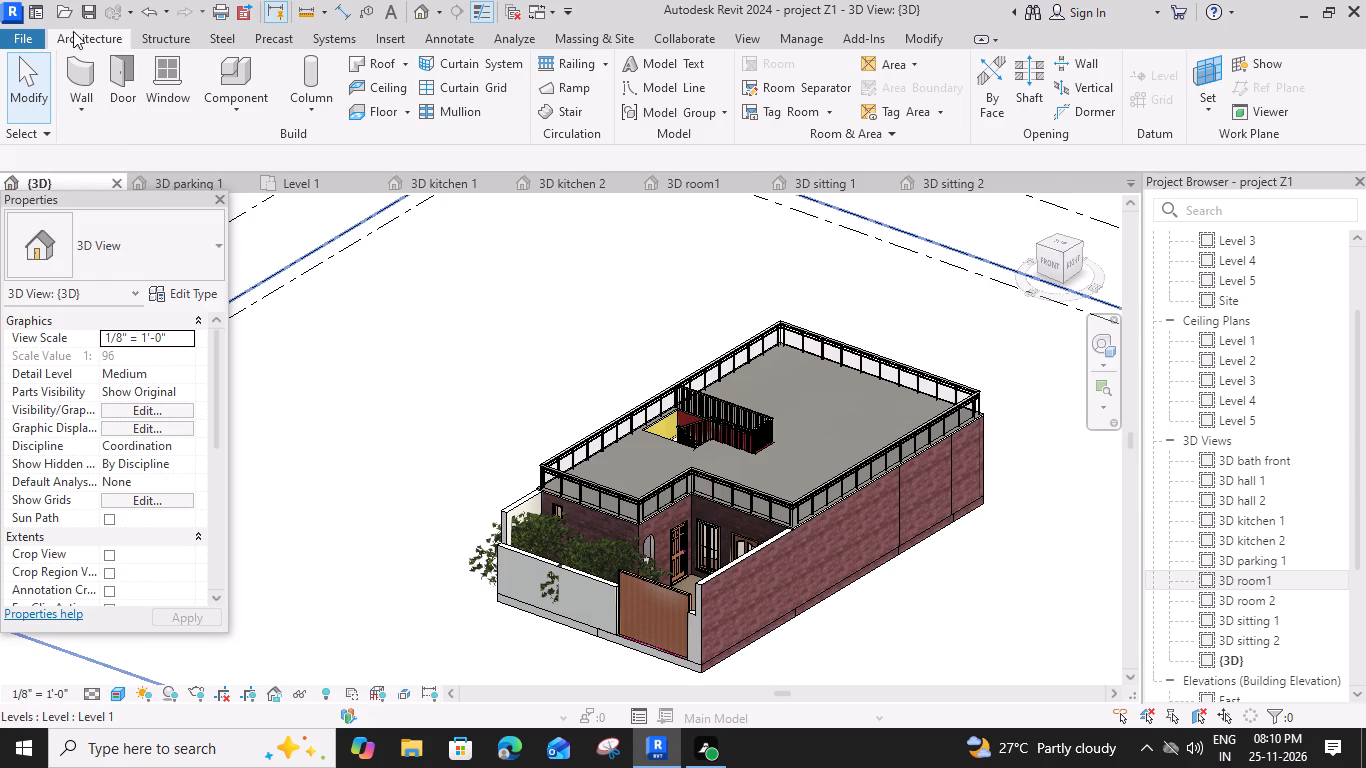
{"action": "left_click", "coordinate": [34, 41]}
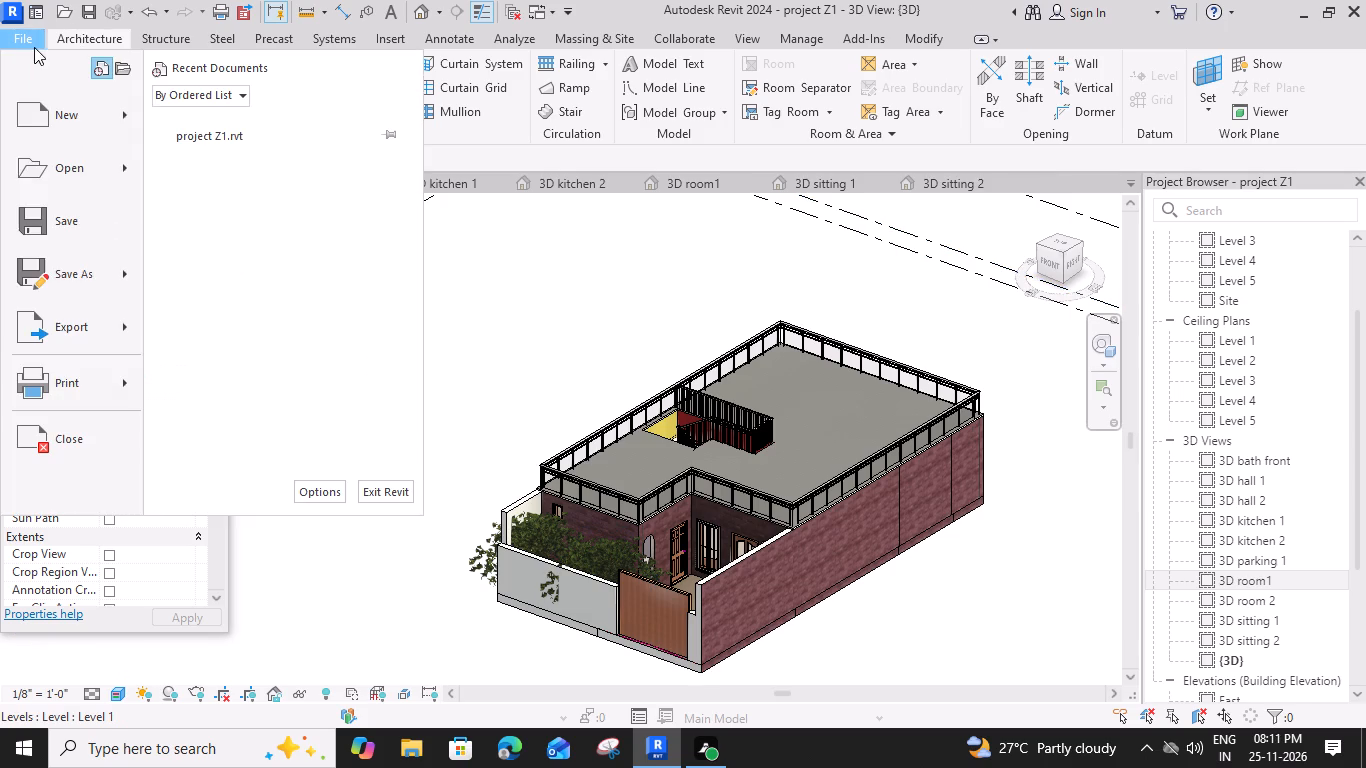
{"action": "left_click", "coordinate": [116, 318]}
{"action": "left_click", "coordinate": [228, 187]}
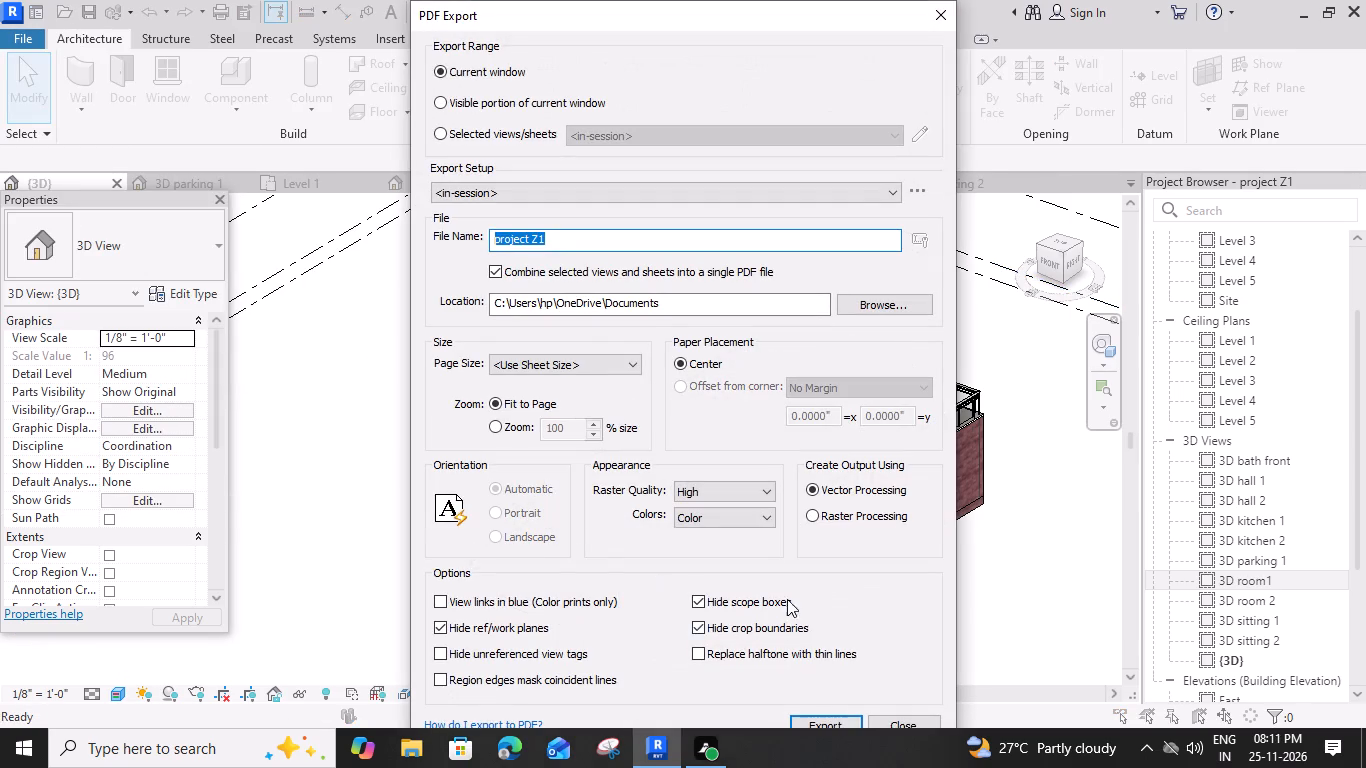
{"action": "scroll", "coordinate": [796, 583], "scroll_direction": "down", "scroll_amount": 2}
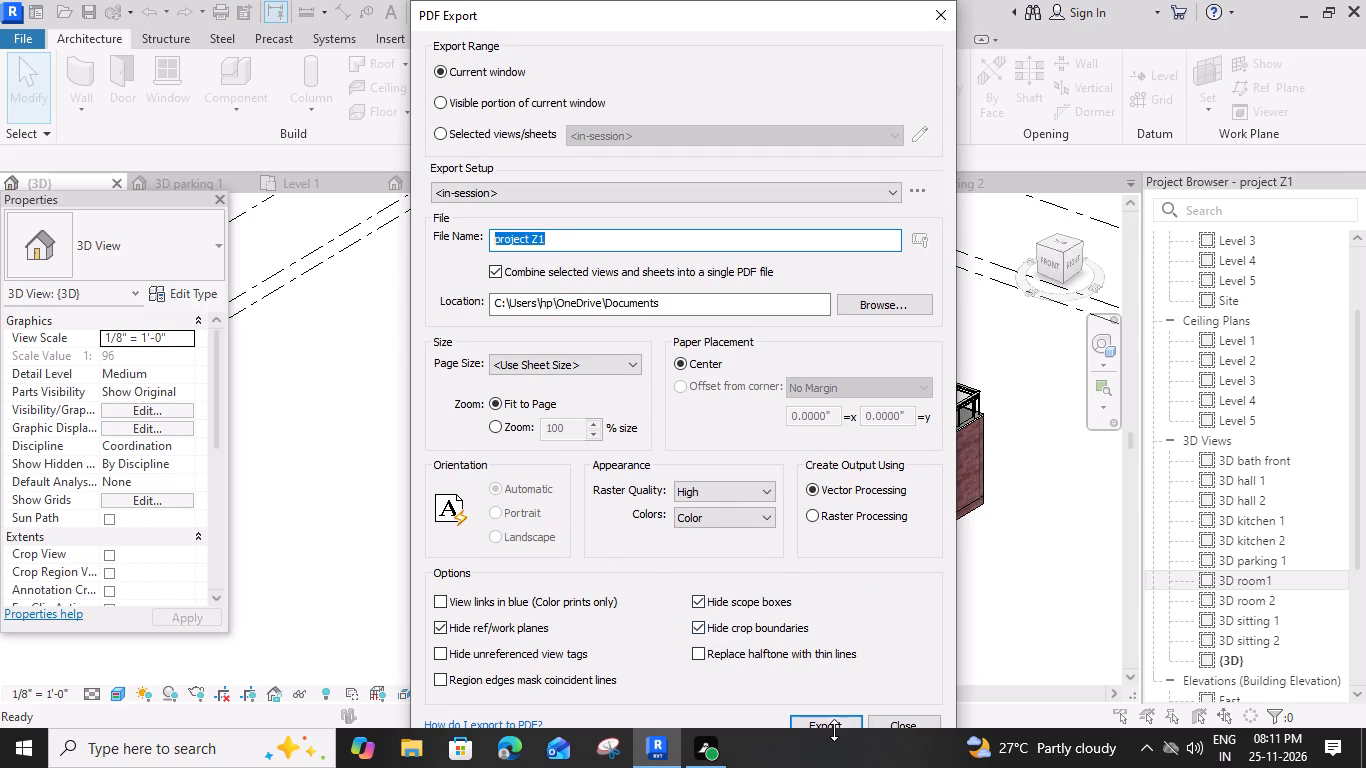
{"action": "left_click", "coordinate": [832, 720]}
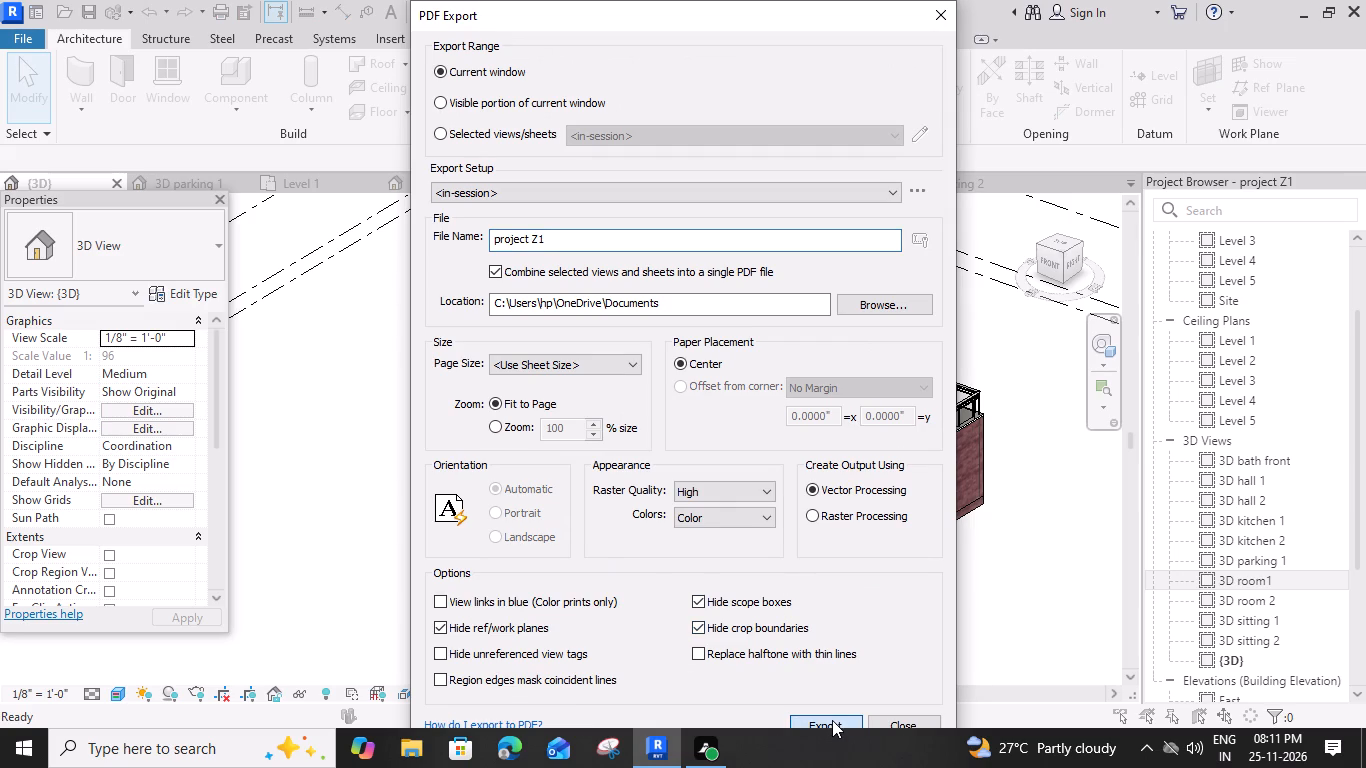